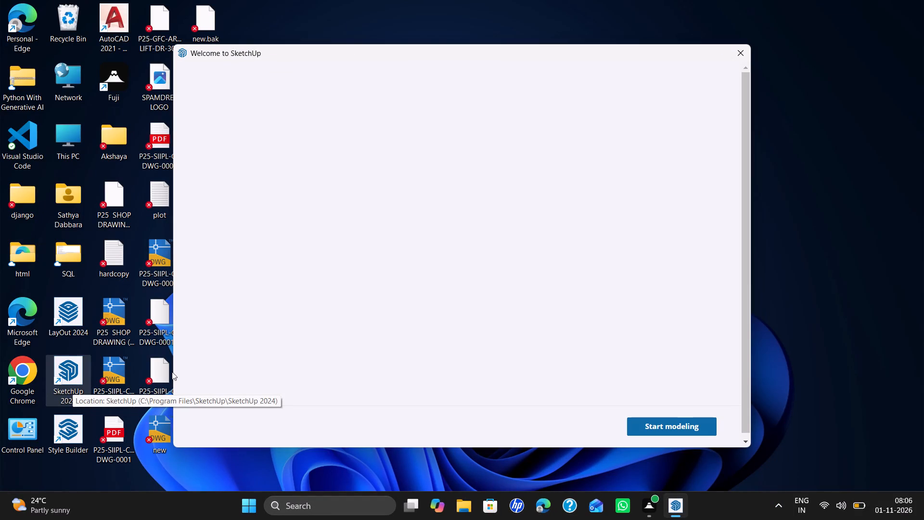
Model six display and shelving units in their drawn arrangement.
Continue past the LayOut 2027 announcement to the SketchUp Home screen with templates and recent files.
{"action": "left_click", "coordinate": [674, 426]}
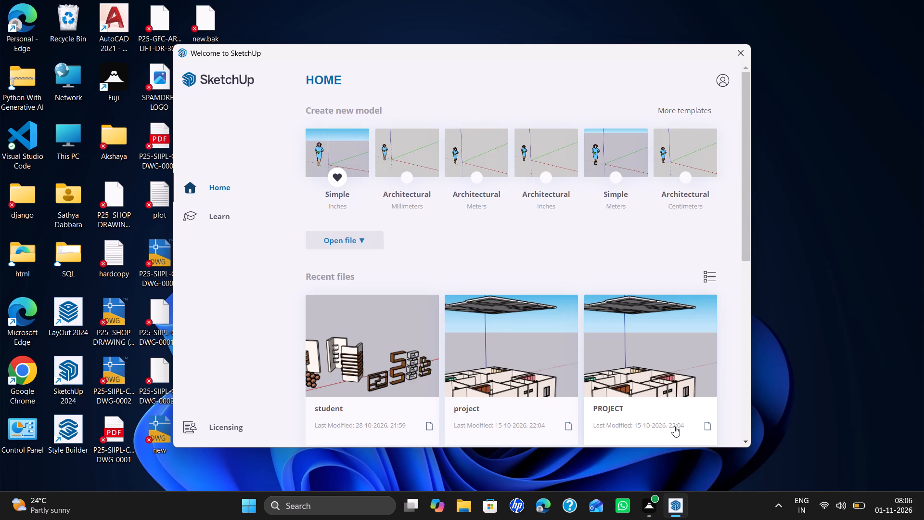
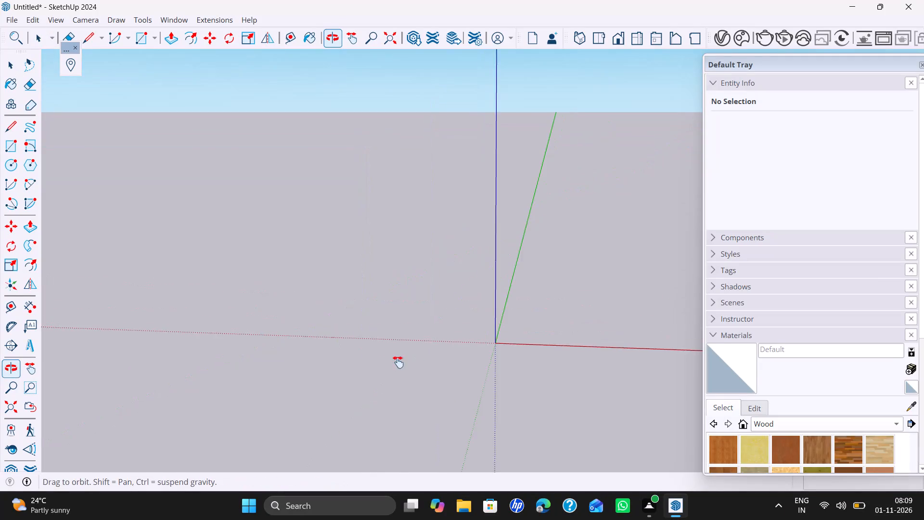
Draw a 1' by 4' upright rectangle from the origin, locked to the plane of the red and blue axes.
{"action": "middle_click_drag", "start_coordinate": [380, 365], "coordinate": [385, 414]}
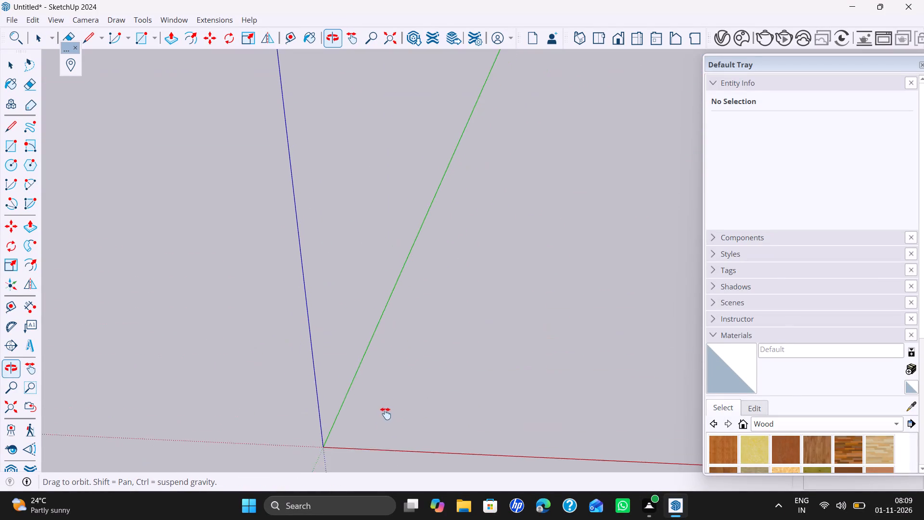
{"action": "middle_click_drag", "start_coordinate": [385, 414], "coordinate": [376, 283]}
{"action": "scroll", "coordinate": [375, 291], "scroll_direction": "up", "scroll_amount": 1}
{"action": "scroll", "coordinate": [369, 307], "scroll_direction": "down", "scroll_amount": 5}
{"action": "scroll", "coordinate": [312, 270], "scroll_direction": "up", "scroll_amount": 2}
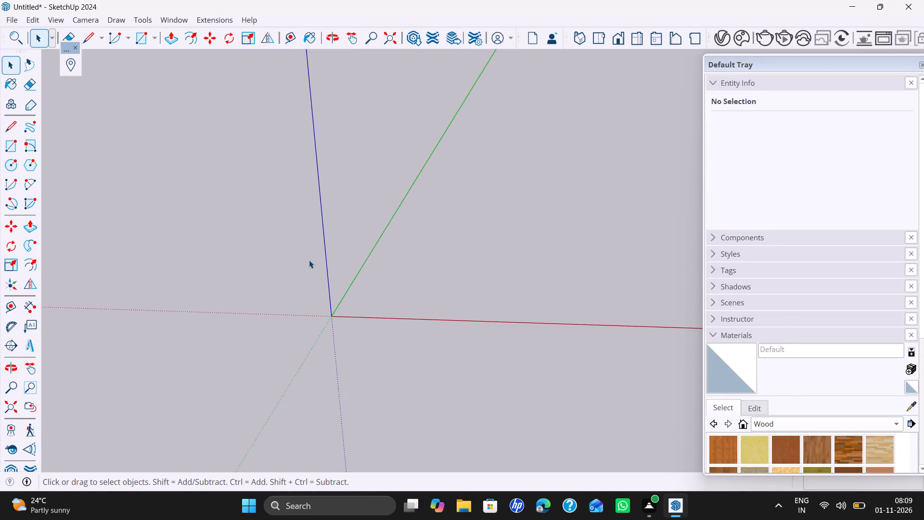
{"action": "scroll", "coordinate": [307, 269], "scroll_direction": "up", "scroll_amount": 2}
{"action": "scroll", "coordinate": [351, 284], "scroll_direction": "up", "scroll_amount": 2}
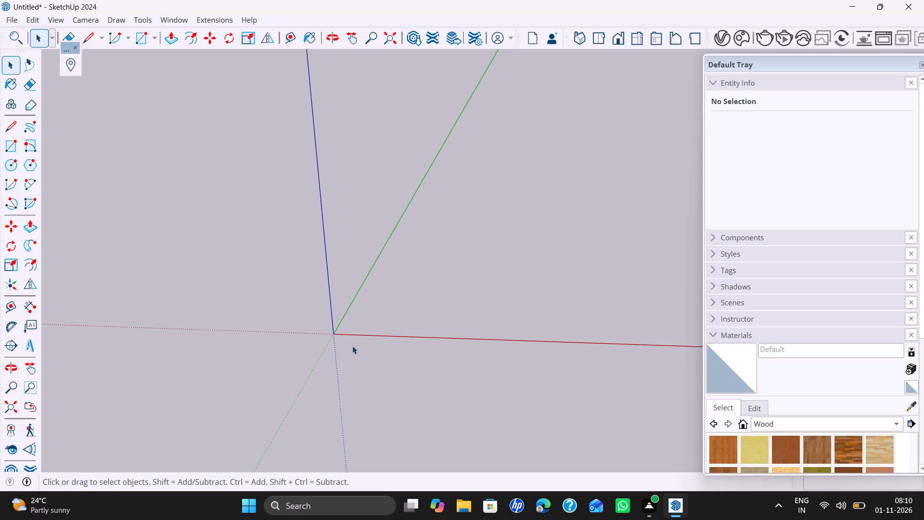
{"action": "key", "text": "r"}
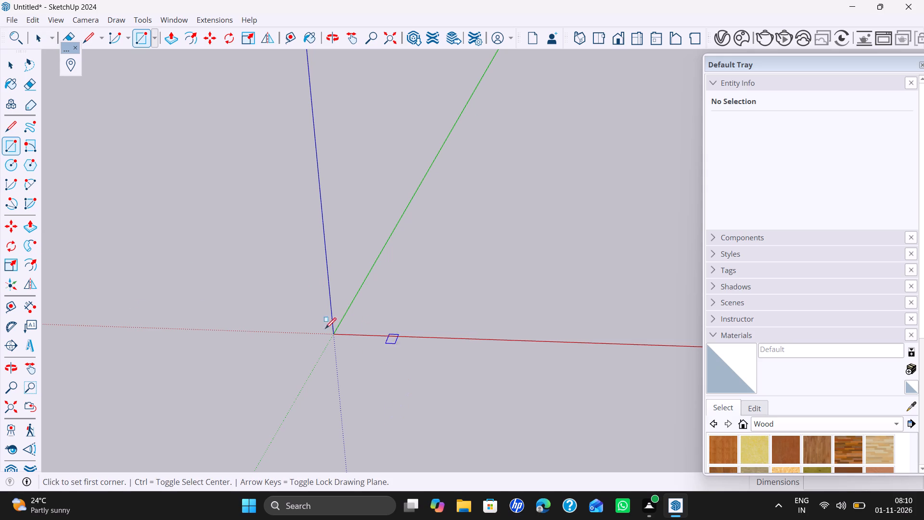
{"action": "key", "text": "Left"}
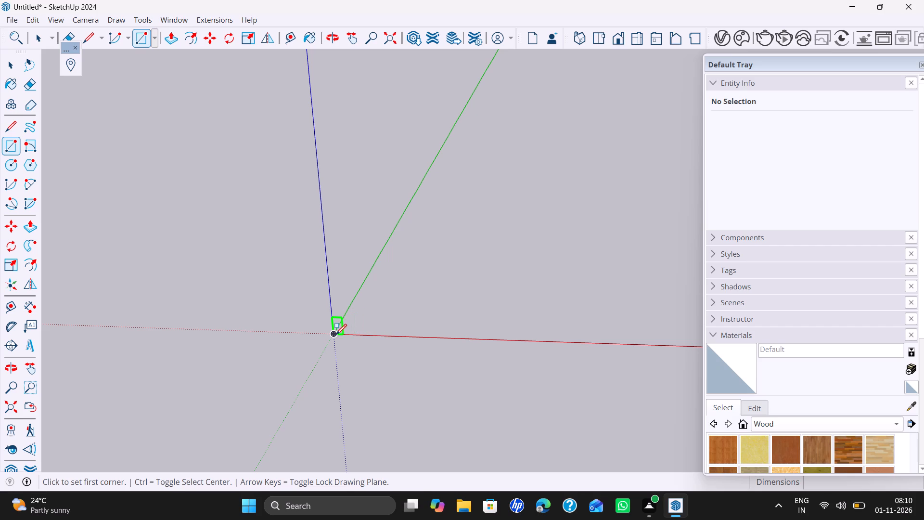
{"action": "left_click", "coordinate": [336, 335]}
{"action": "middle_click_drag", "start_coordinate": [442, 306], "coordinate": [464, 308]}
{"action": "scroll", "coordinate": [464, 308], "scroll_direction": "down", "scroll_amount": 3}
{"action": "middle_click_drag", "start_coordinate": [464, 308], "coordinate": [428, 328], "text": "shift"}
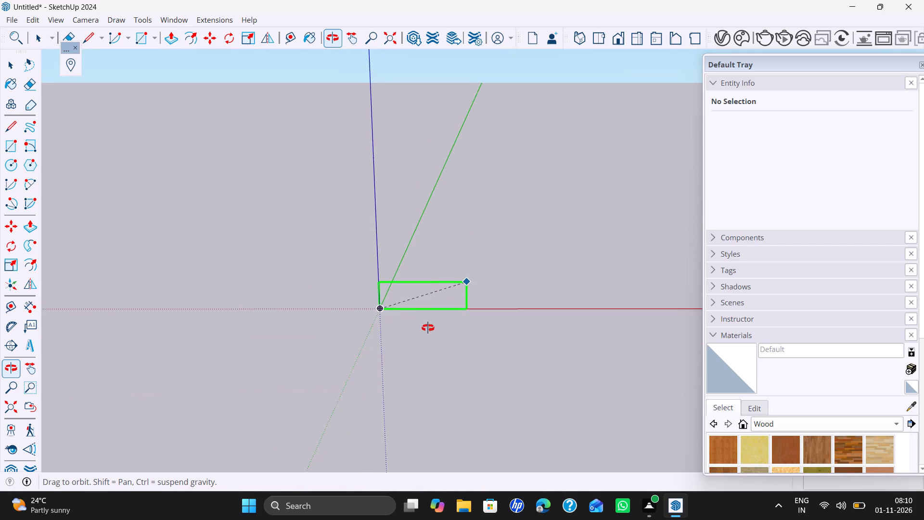
{"action": "middle_click_drag", "start_coordinate": [428, 328], "coordinate": [436, 382], "text": "shift"}
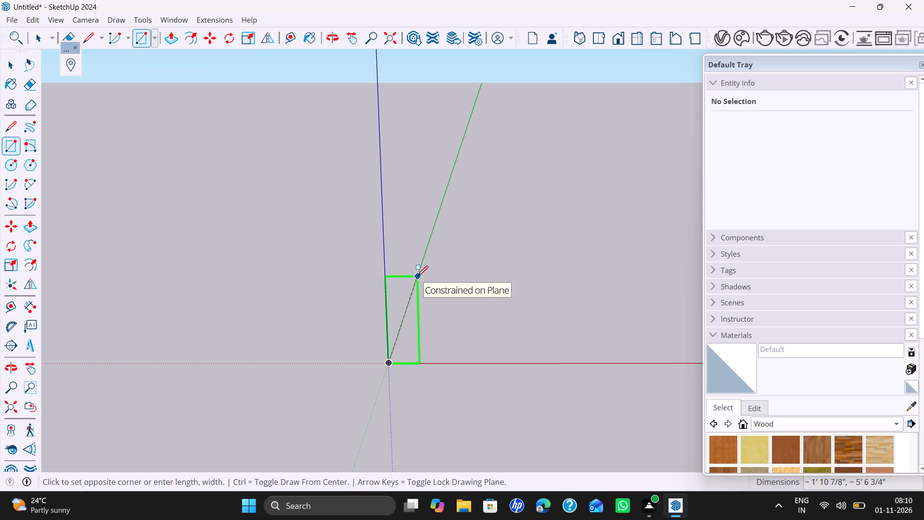
{"action": "key", "text": "1"}
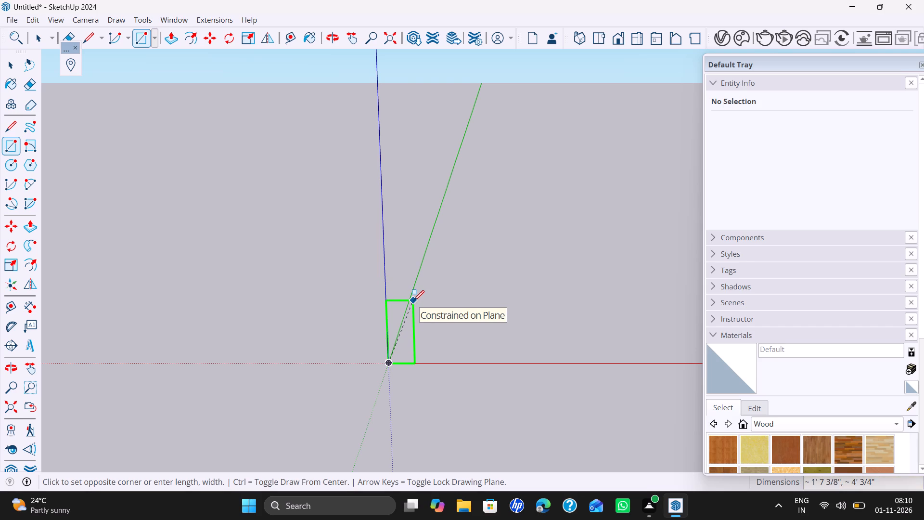
{"action": "type", "text": "1'"}
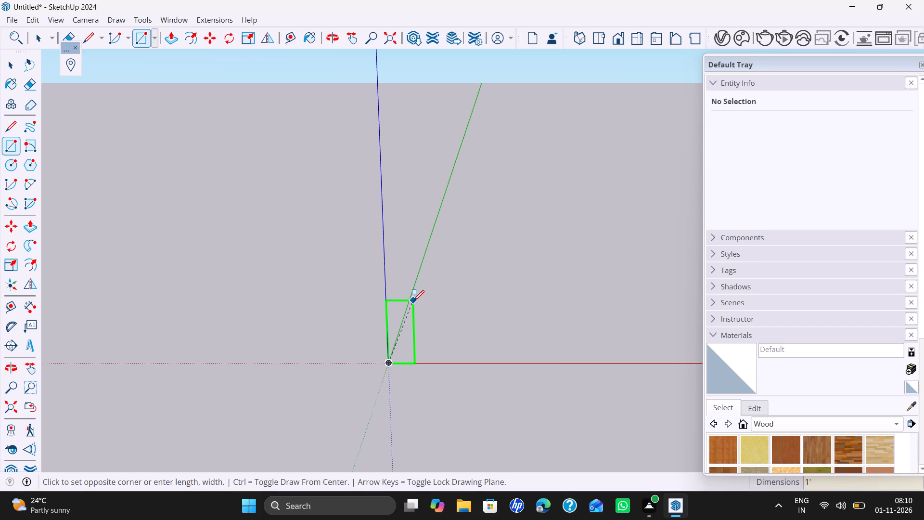
{"action": "type", "text": ",4'"}
{"action": "key", "text": "Return"}
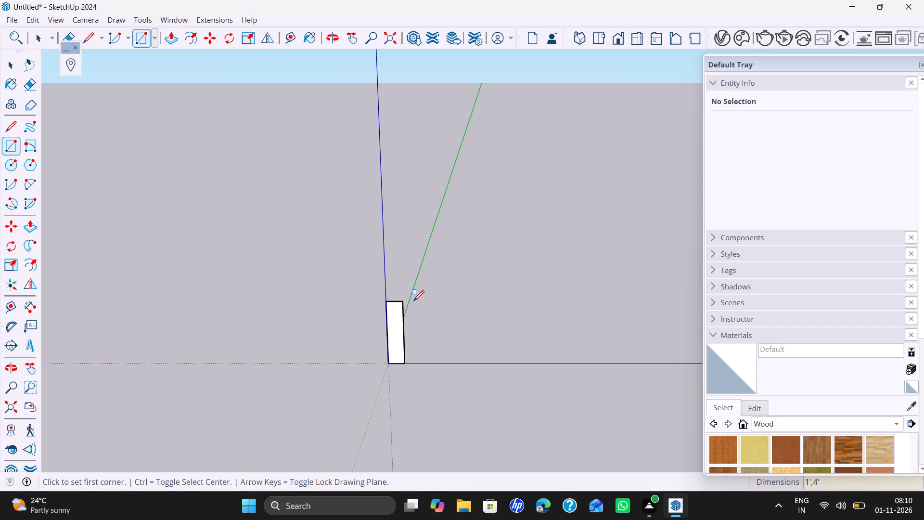
{"action": "key", "text": "space"}
Widen the rectangle by moving its vertical edge farthest from the origin 1' outward along the red axis.
{"action": "scroll", "coordinate": [400, 341], "scroll_direction": "down", "scroll_amount": 1}
{"action": "scroll", "coordinate": [397, 341], "scroll_direction": "up", "scroll_amount": 9}
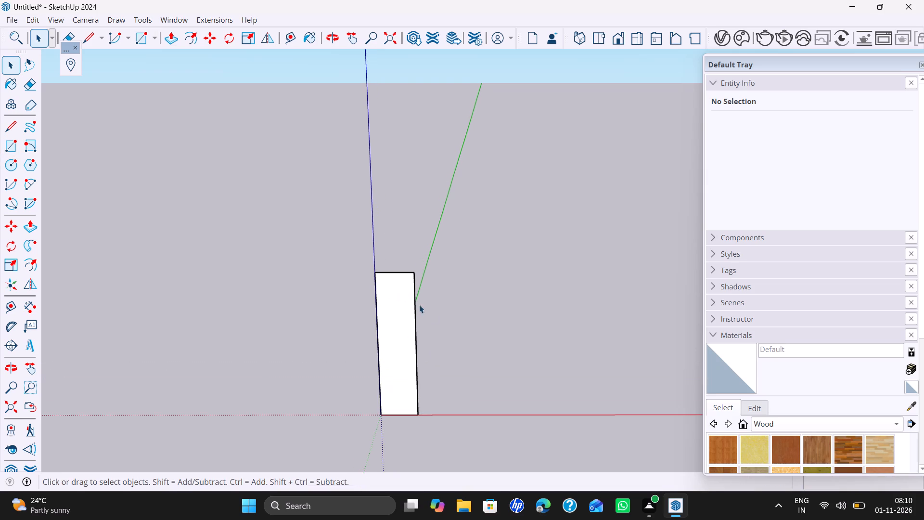
{"action": "middle_click_drag", "start_coordinate": [429, 314], "coordinate": [431, 303]}
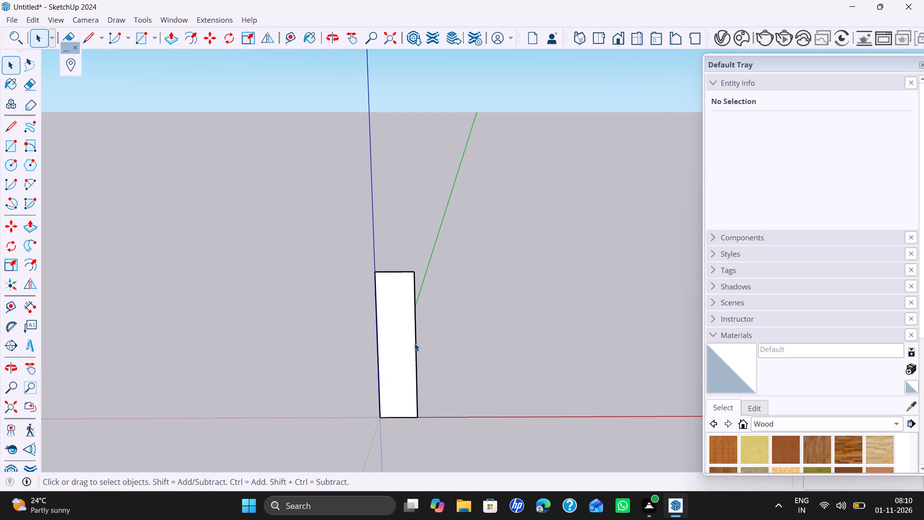
{"action": "left_click", "coordinate": [417, 344]}
{"action": "left_click", "coordinate": [418, 344]}
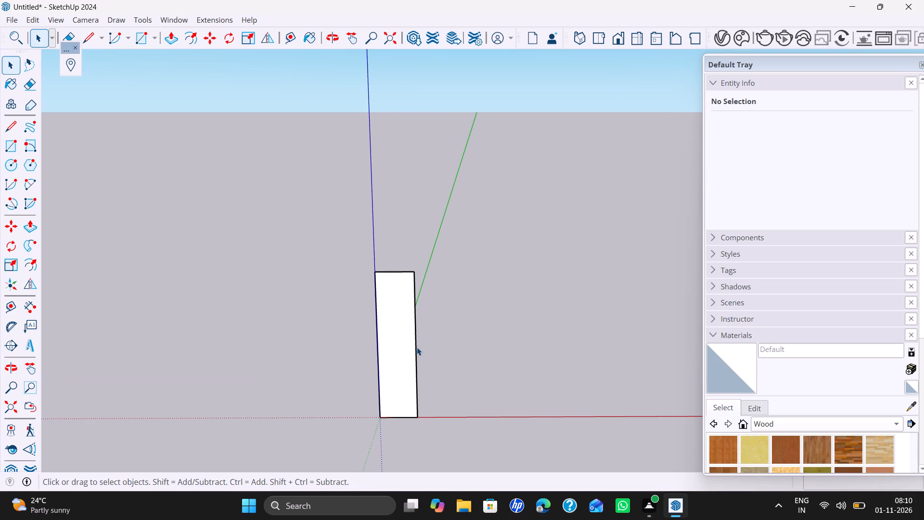
{"action": "left_click", "coordinate": [417, 347]}
{"action": "key", "text": "m"}
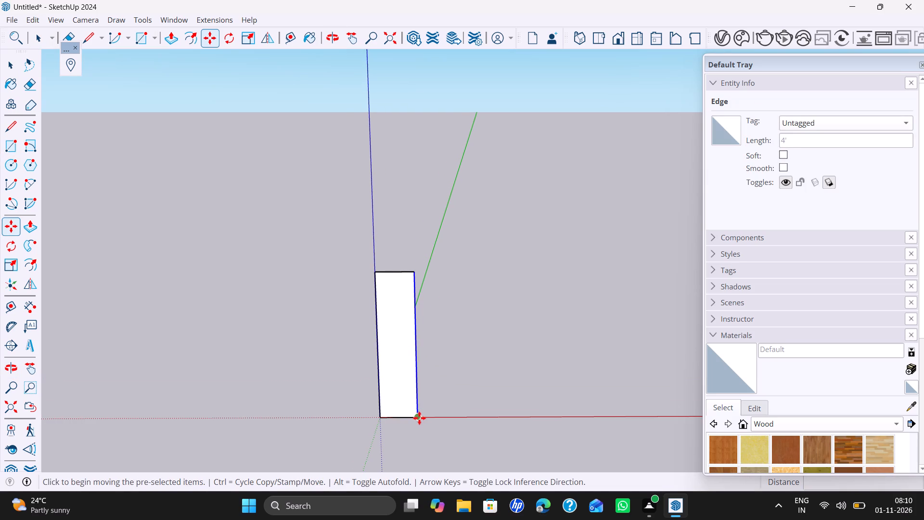
{"action": "left_click", "coordinate": [419, 418]}
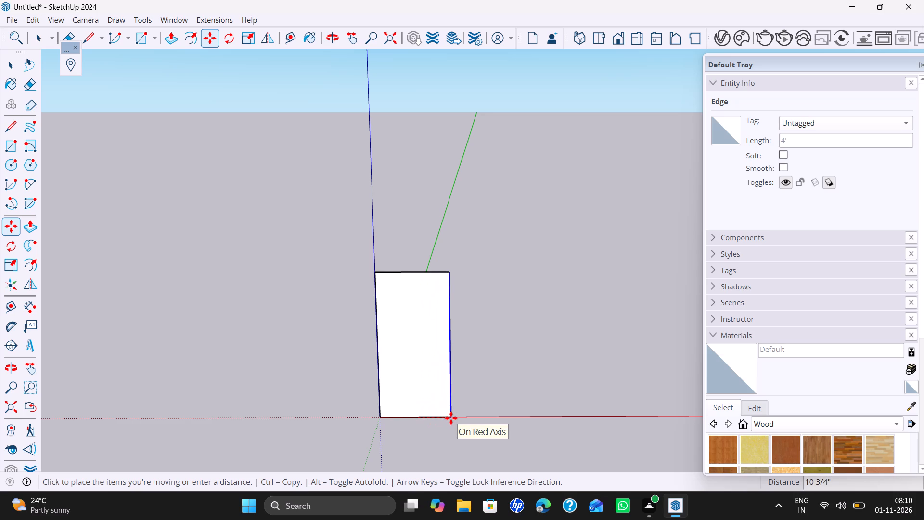
{"action": "type", "text": "1'"}
{"action": "key", "text": "Return"}
{"action": "key", "text": "space"}
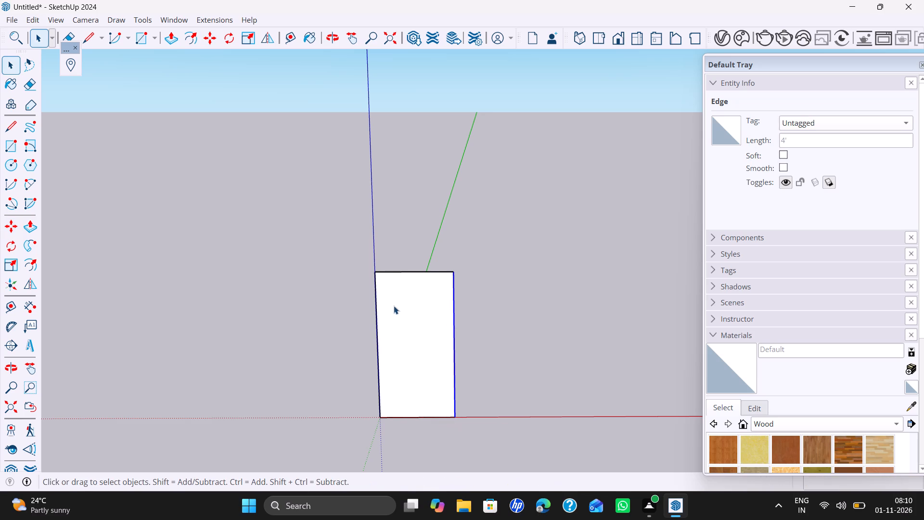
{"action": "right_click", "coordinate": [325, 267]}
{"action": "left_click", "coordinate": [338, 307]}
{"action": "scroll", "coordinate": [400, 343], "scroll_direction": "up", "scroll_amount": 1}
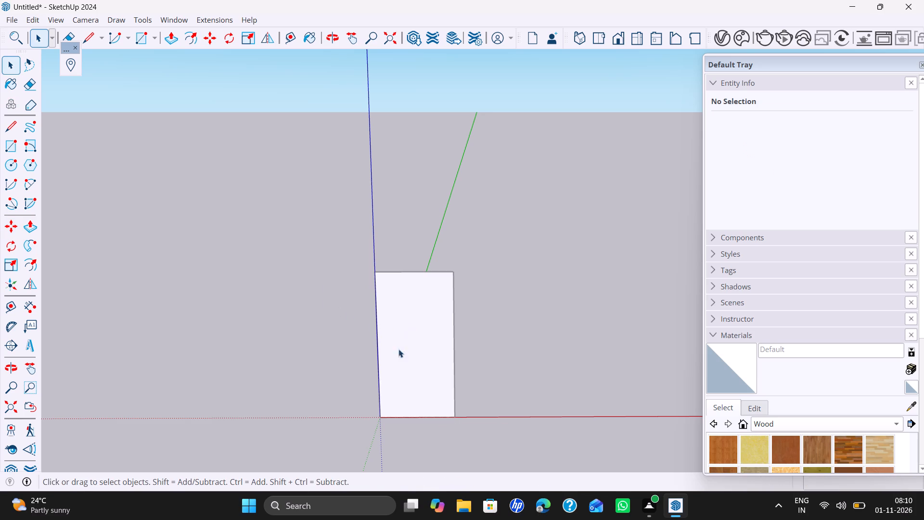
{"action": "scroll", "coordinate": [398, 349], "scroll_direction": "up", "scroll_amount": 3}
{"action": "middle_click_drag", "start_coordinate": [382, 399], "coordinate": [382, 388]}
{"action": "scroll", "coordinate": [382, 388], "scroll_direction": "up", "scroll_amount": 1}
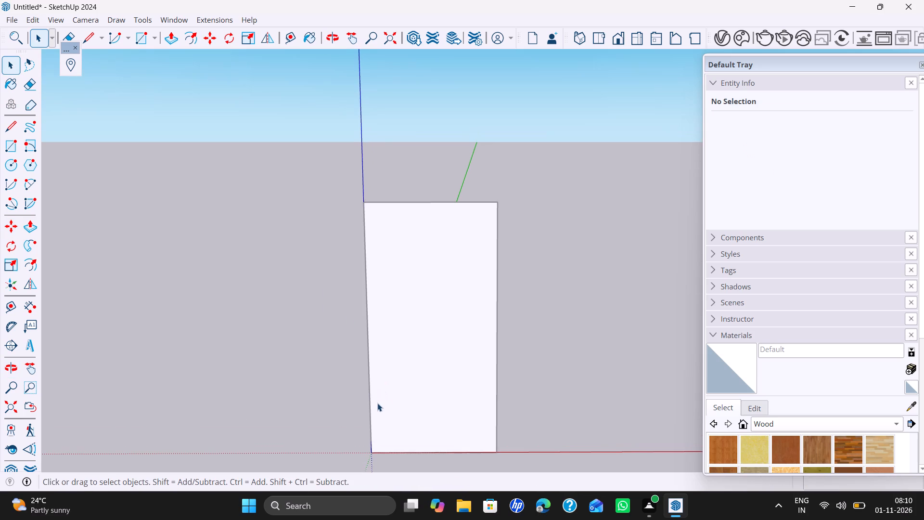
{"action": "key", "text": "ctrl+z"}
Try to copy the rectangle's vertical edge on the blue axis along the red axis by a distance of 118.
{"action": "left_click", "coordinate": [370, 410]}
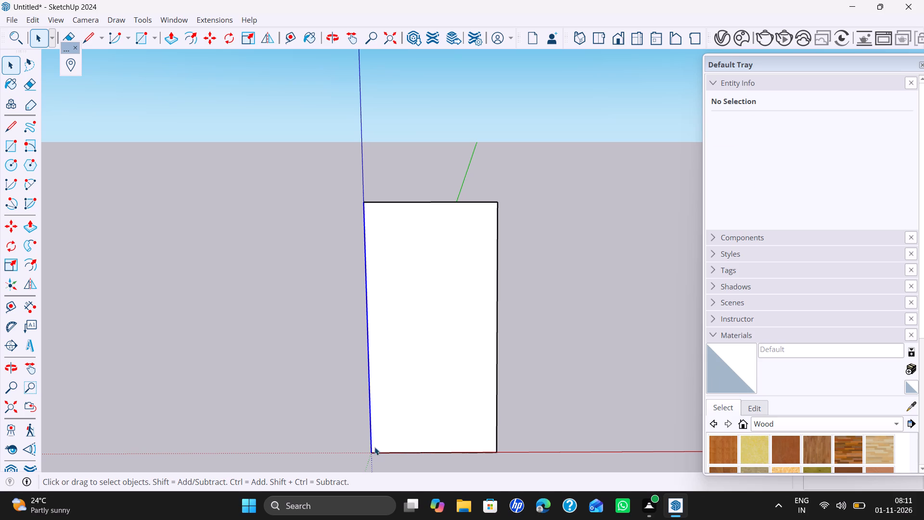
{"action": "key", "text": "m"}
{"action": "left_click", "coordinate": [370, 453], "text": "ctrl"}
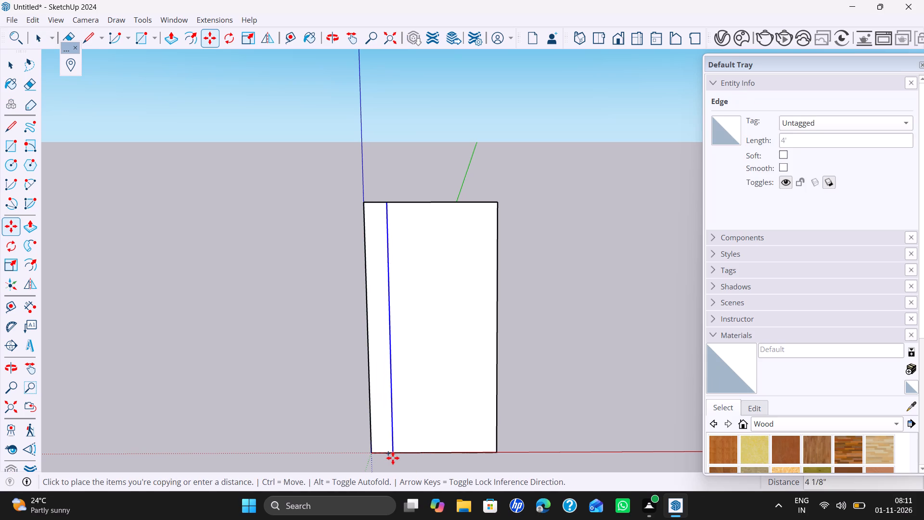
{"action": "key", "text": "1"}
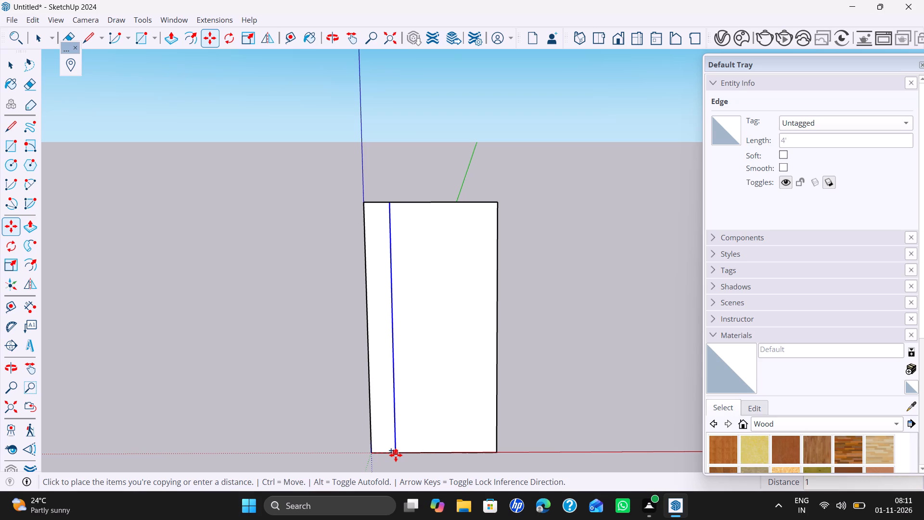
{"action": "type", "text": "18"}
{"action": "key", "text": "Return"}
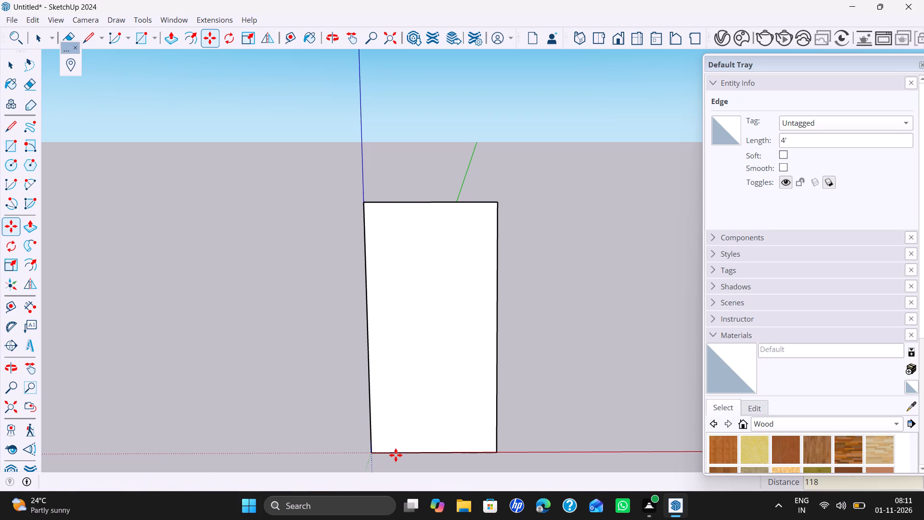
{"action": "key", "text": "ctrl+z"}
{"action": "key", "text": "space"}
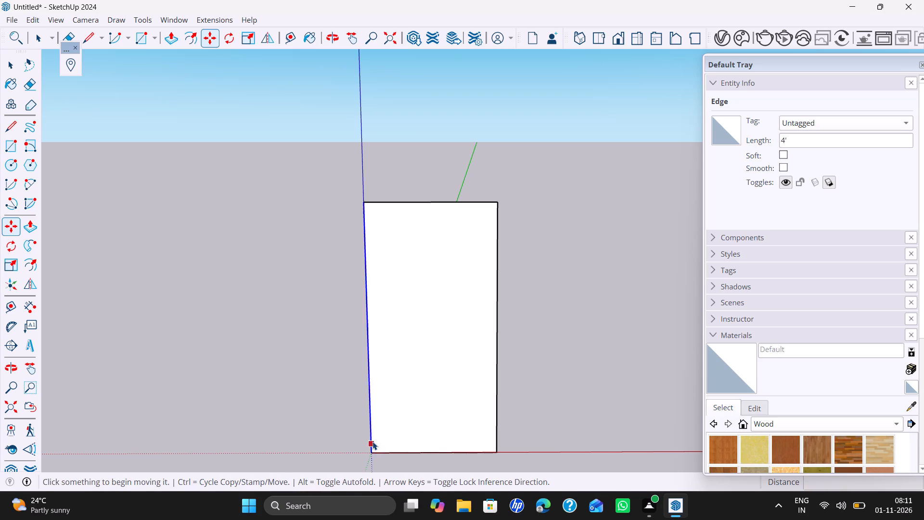
Copy the rectangle's vertical edge on the blue axis 18 mm inward along the red axis.
{"action": "left_click", "coordinate": [371, 442]}
{"action": "key", "text": "m"}
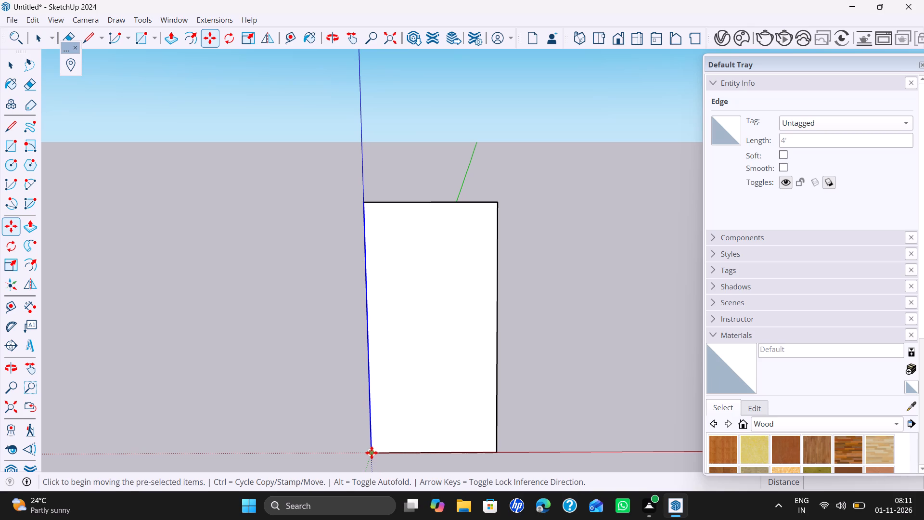
{"action": "left_click", "coordinate": [371, 453], "text": "ctrl"}
{"action": "type", "text": "18"}
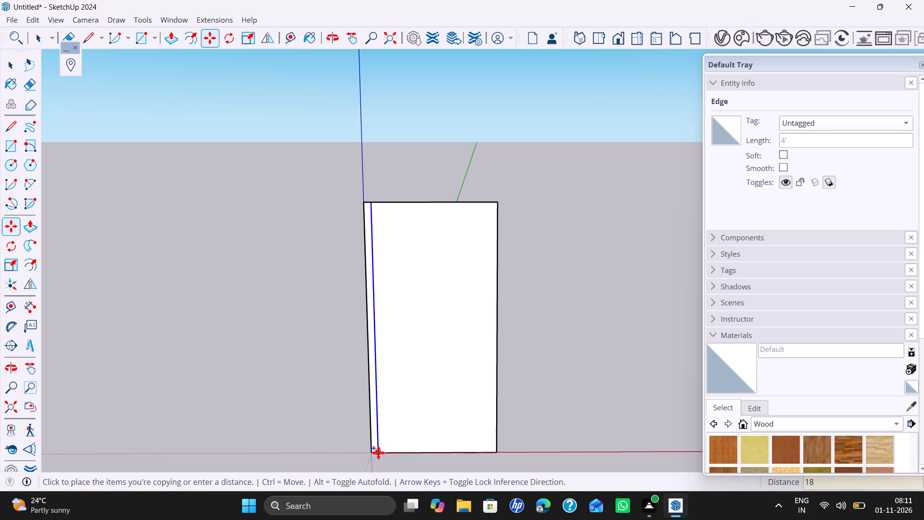
{"action": "type", "text": "mm"}
{"action": "key", "text": "Return"}
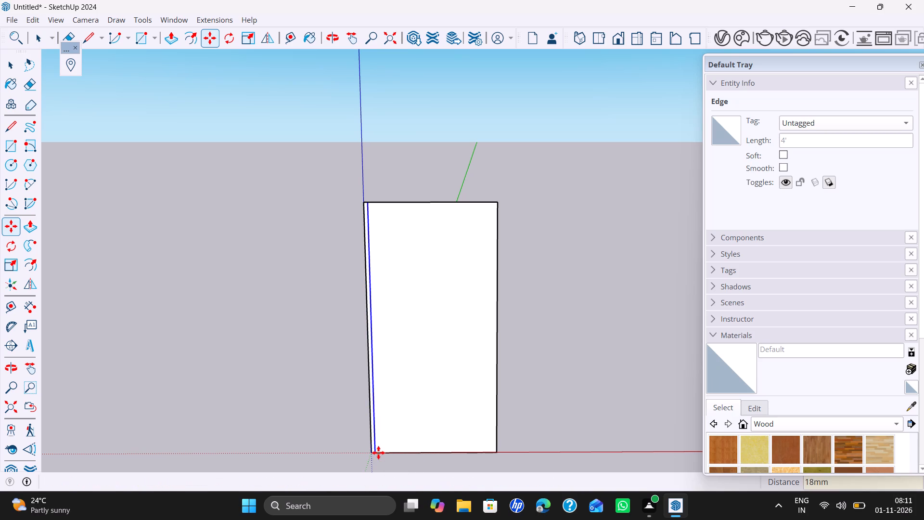
Copy the new inner vertical line another 9 mm along the red axis.
{"action": "scroll", "coordinate": [378, 452], "scroll_direction": "up", "scroll_amount": 3}
{"action": "left_click", "coordinate": [372, 454]}
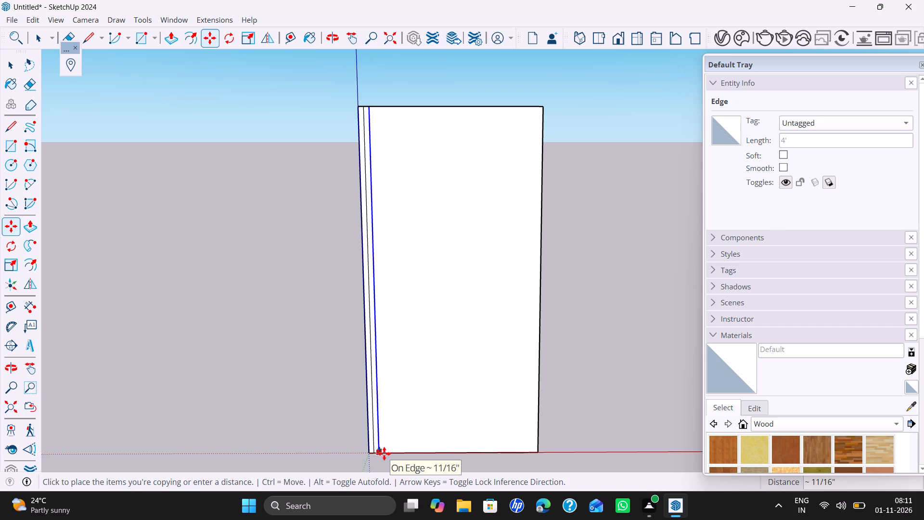
{"action": "scroll", "coordinate": [384, 454], "scroll_direction": "up", "scroll_amount": 1}
{"action": "key", "text": "9"}
{"action": "type", "text": "mm"}
{"action": "key", "text": "Return"}
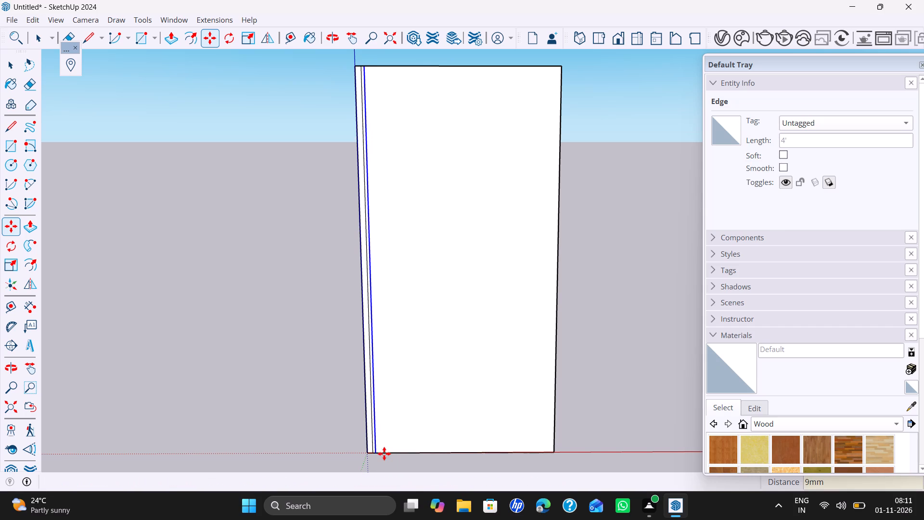
{"action": "key", "text": "space"}
Copy both inner vertical lines 1 1/16" along the red axis and repeat the copy as an x30 array across the panel.
{"action": "scroll", "coordinate": [372, 443], "scroll_direction": "up", "scroll_amount": 1}
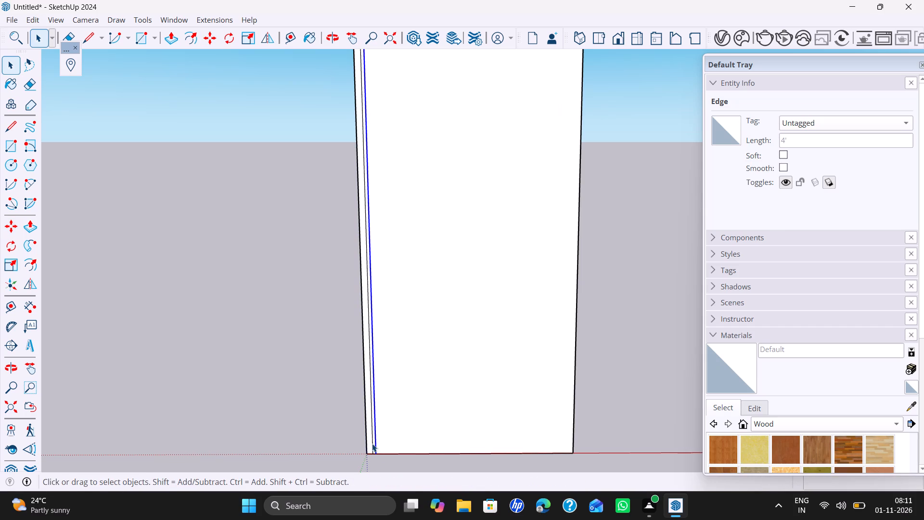
{"action": "left_click", "coordinate": [373, 443]}
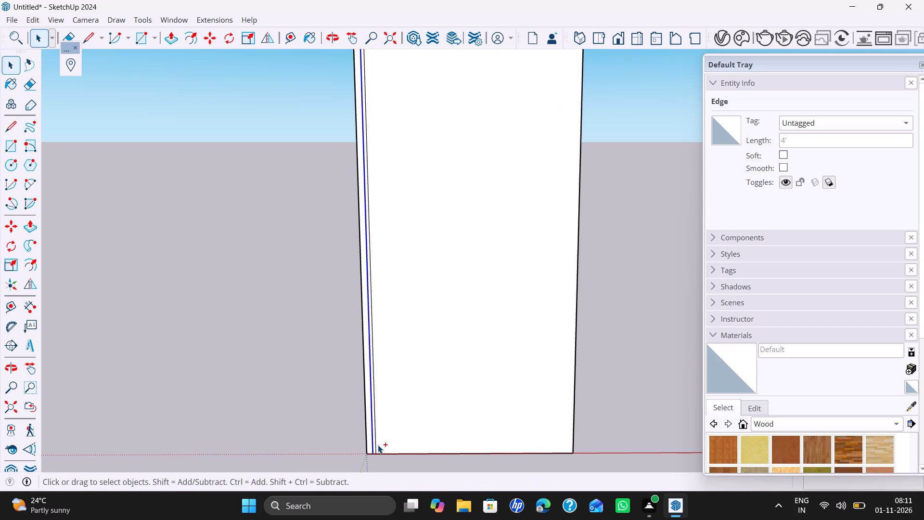
{"action": "left_click", "coordinate": [374, 444], "text": "ctrl"}
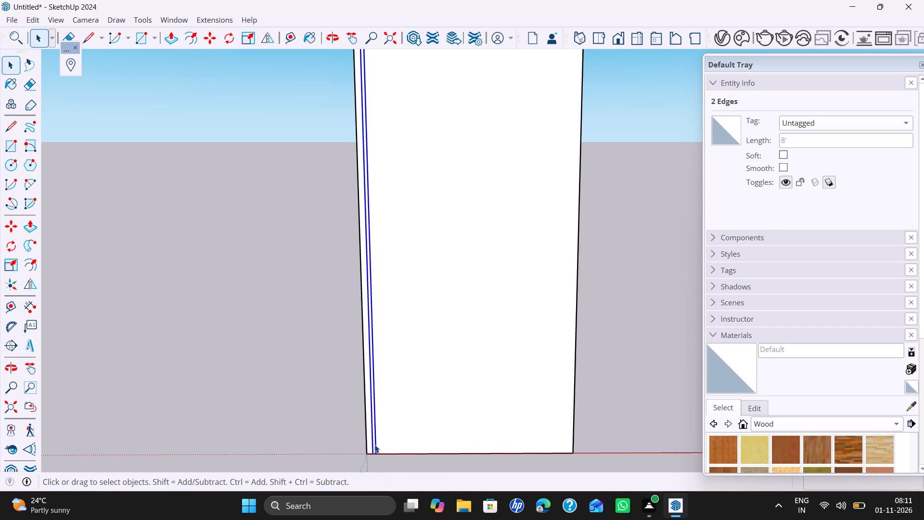
{"action": "key", "text": "m"}
{"action": "scroll", "coordinate": [357, 459], "scroll_direction": "up", "scroll_amount": 2}
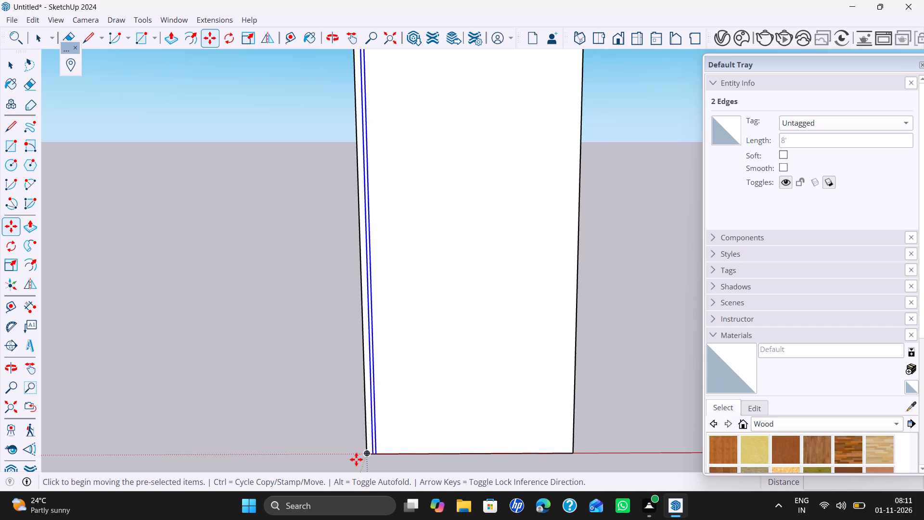
{"action": "scroll", "coordinate": [356, 459], "scroll_direction": "up", "scroll_amount": 2}
{"action": "left_click", "coordinate": [371, 451]}
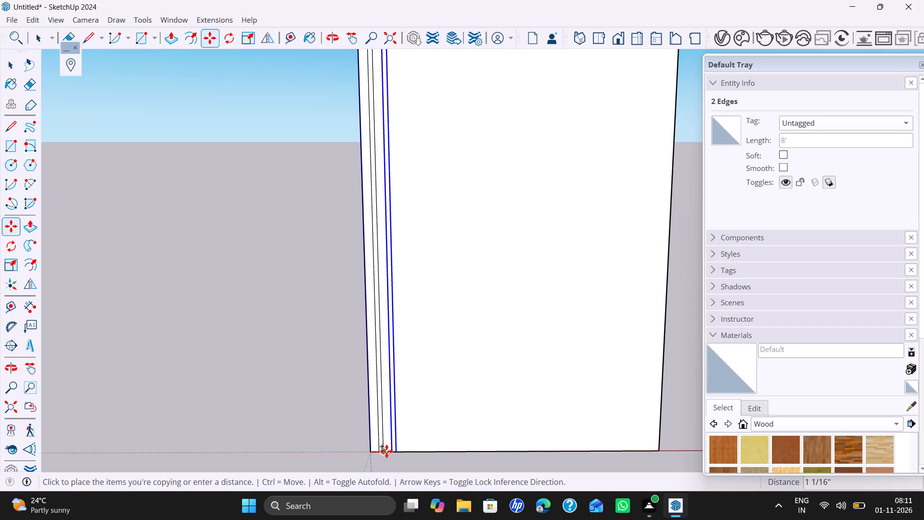
{"action": "left_click", "coordinate": [383, 452]}
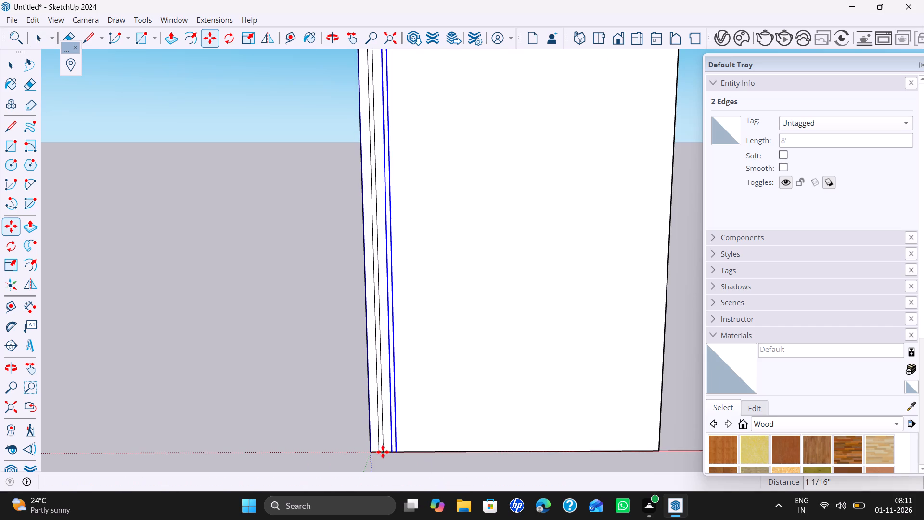
{"action": "type", "text": "x30"}
{"action": "key", "text": "Return"}
{"action": "scroll", "coordinate": [409, 457], "scroll_direction": "down", "scroll_amount": 6}
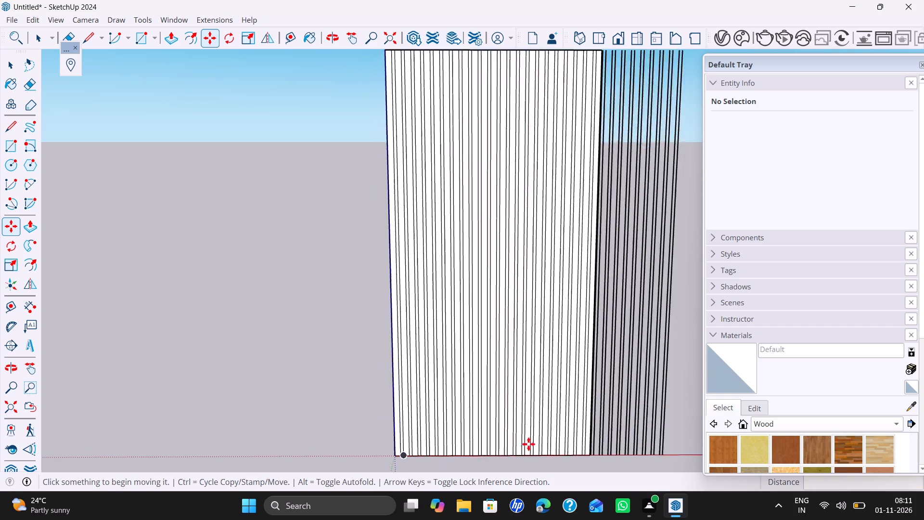
Delete the surplus vertical lines that extend past the panel's outer edge along the red axis.
{"action": "scroll", "coordinate": [528, 444], "scroll_direction": "down", "scroll_amount": 3}
{"action": "scroll", "coordinate": [666, 218], "scroll_direction": "up", "scroll_amount": 1}
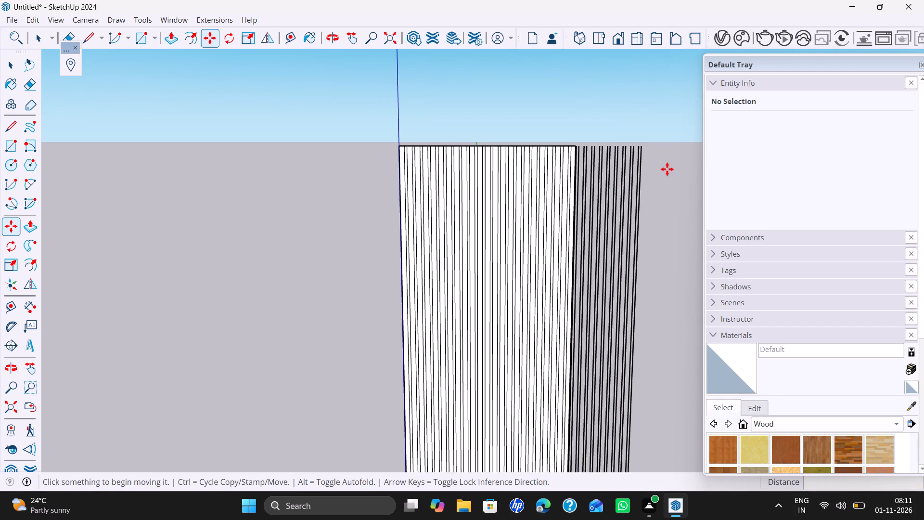
{"action": "key", "text": "space"}
{"action": "scroll", "coordinate": [666, 162], "scroll_direction": "up", "scroll_amount": 7}
{"action": "scroll", "coordinate": [626, 157], "scroll_direction": "up", "scroll_amount": 3}
{"action": "left_click_drag", "start_coordinate": [638, 146], "coordinate": [595, 175]}
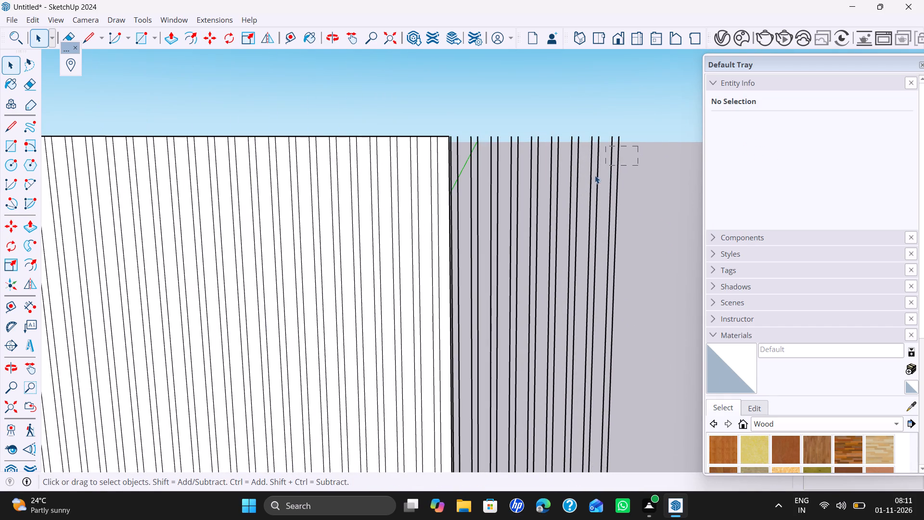
{"action": "left_click_drag", "start_coordinate": [595, 175], "coordinate": [444, 251]}
{"action": "scroll", "coordinate": [472, 245], "scroll_direction": "up", "scroll_amount": 2}
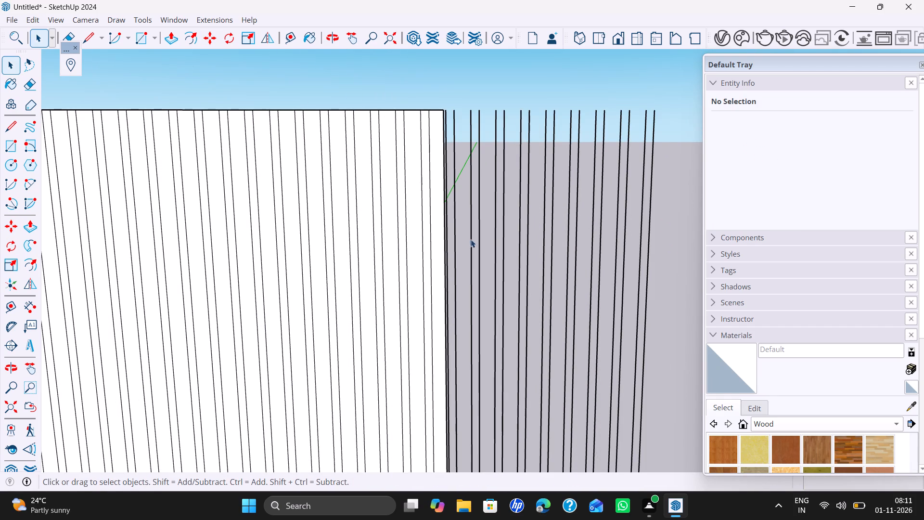
{"action": "left_click_drag", "start_coordinate": [666, 168], "coordinate": [460, 236]}
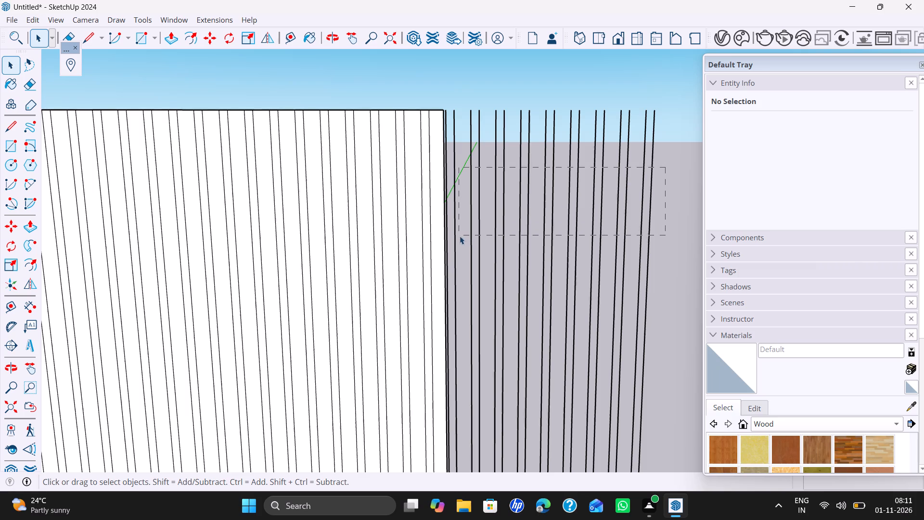
{"action": "left_click_drag", "start_coordinate": [460, 236], "coordinate": [455, 238]}
{"action": "scroll", "coordinate": [450, 237], "scroll_direction": "up", "scroll_amount": 2}
{"action": "key", "text": "Delete"}
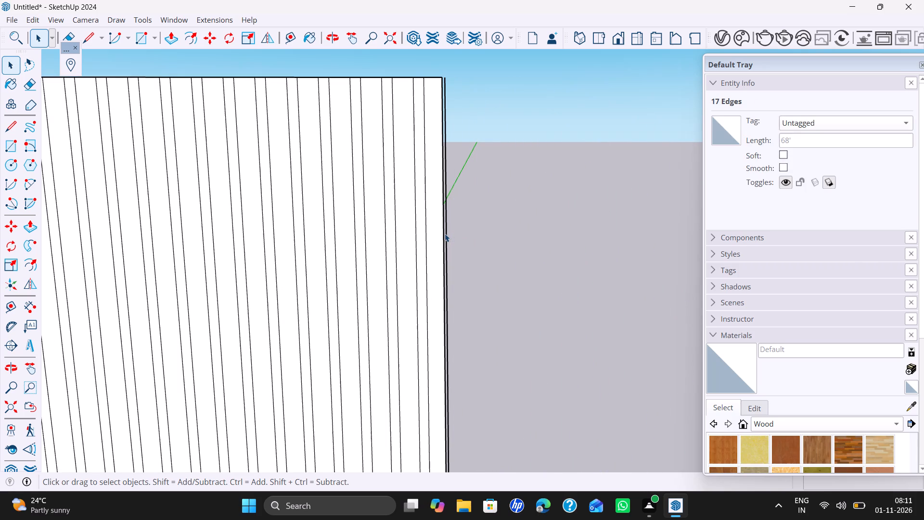
{"action": "left_click", "coordinate": [448, 229]}
{"action": "key", "text": "Delete"}
{"action": "scroll", "coordinate": [489, 235], "scroll_direction": "down", "scroll_amount": 5}
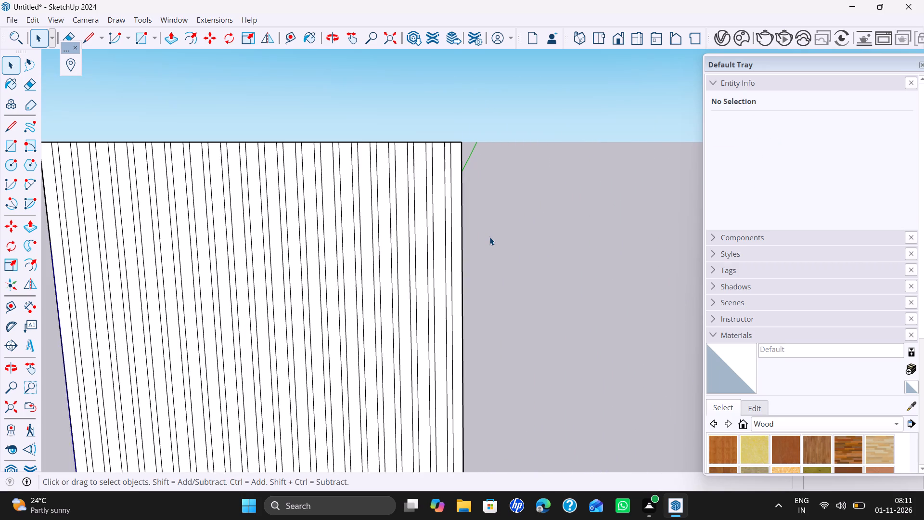
Push/Pull the first wide strip beside the origin outward by 18 mm.
{"action": "scroll", "coordinate": [489, 237], "scroll_direction": "down", "scroll_amount": 18}
{"action": "scroll", "coordinate": [487, 370], "scroll_direction": "up", "scroll_amount": 6}
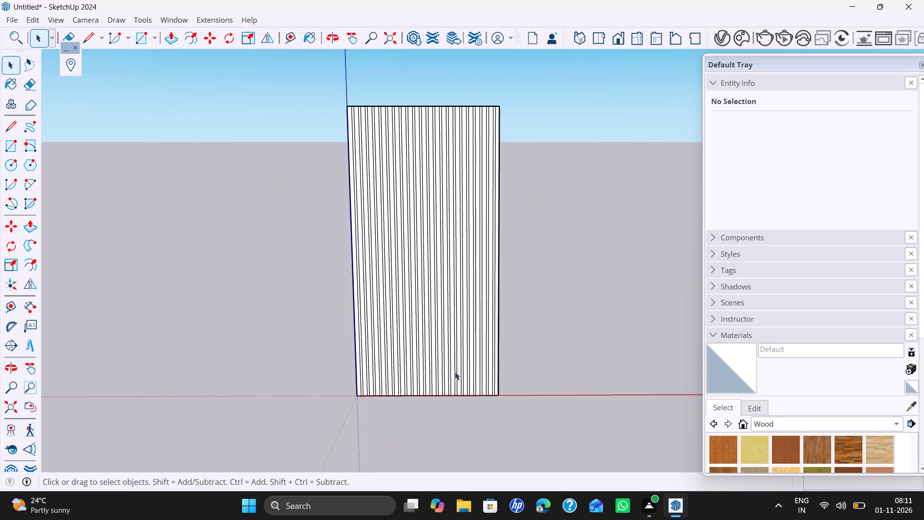
{"action": "scroll", "coordinate": [414, 374], "scroll_direction": "up", "scroll_amount": 2}
{"action": "key", "text": "p"}
{"action": "scroll", "coordinate": [411, 376], "scroll_direction": "up", "scroll_amount": 3}
{"action": "left_click", "coordinate": [324, 402]}
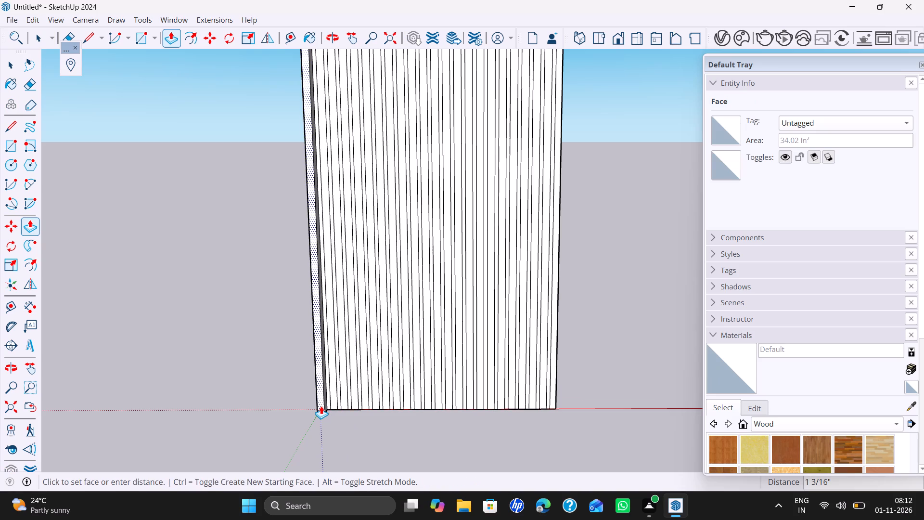
{"action": "type", "text": "18mm"}
{"action": "key", "text": "Return"}
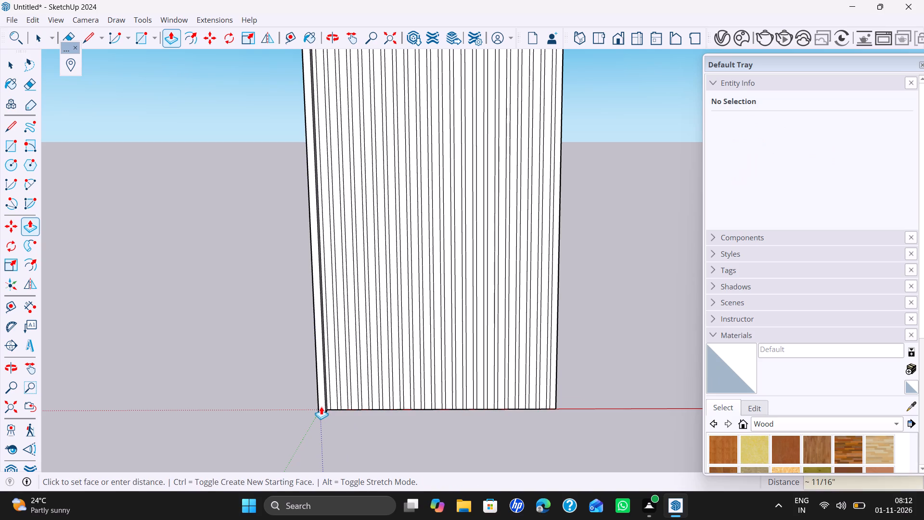
Repeat the 18 mm Push/Pull on the next twelve wide strips, working along the red axis from the origin.
{"action": "scroll", "coordinate": [326, 407], "scroll_direction": "up", "scroll_amount": 3}
{"action": "double_click", "coordinate": [334, 402]}
{"action": "double_click", "coordinate": [350, 403]}
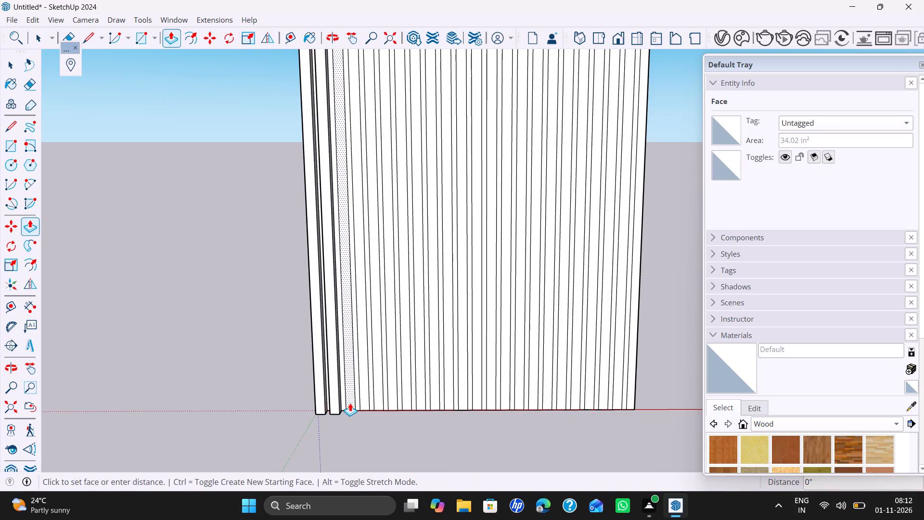
{"action": "double_click", "coordinate": [360, 404]}
{"action": "double_click", "coordinate": [381, 405]}
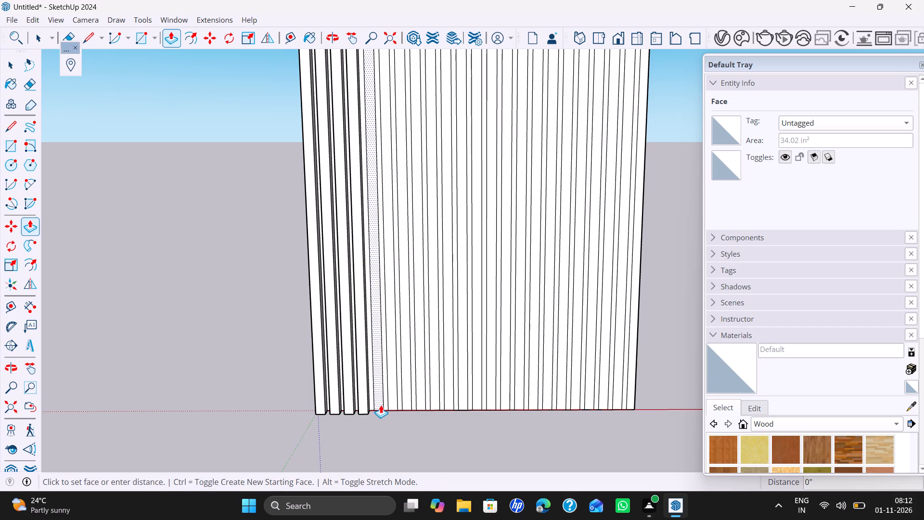
{"action": "double_click", "coordinate": [392, 405]}
{"action": "double_click", "coordinate": [405, 407]}
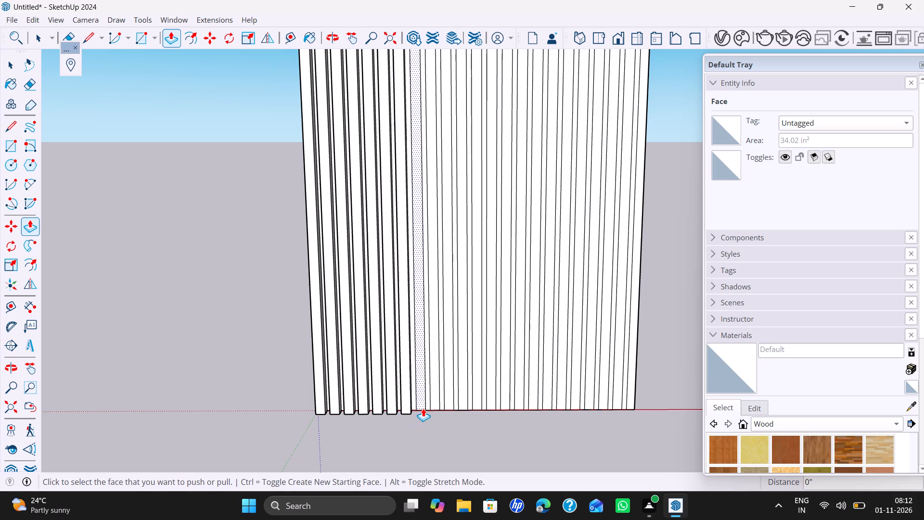
{"action": "scroll", "coordinate": [423, 408], "scroll_direction": "up", "scroll_amount": 1}
{"action": "double_click", "coordinate": [423, 408]}
{"action": "double_click", "coordinate": [436, 405]}
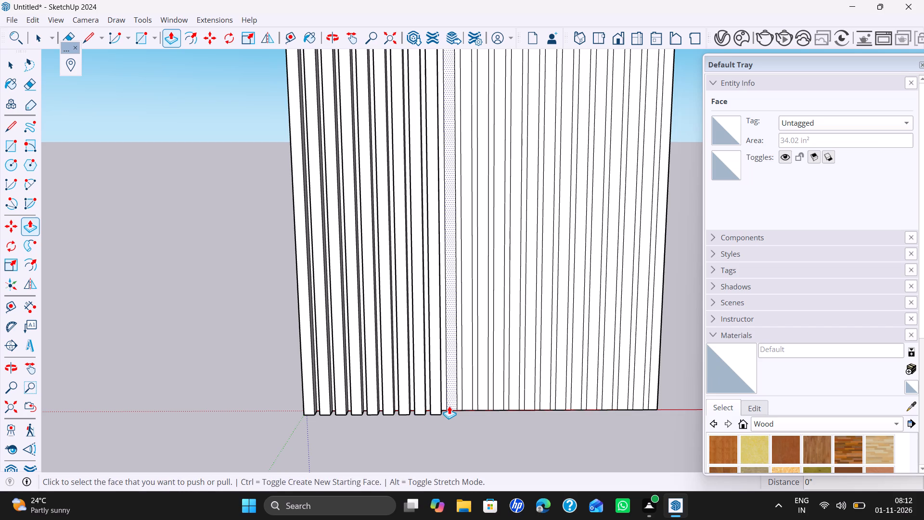
{"action": "double_click", "coordinate": [449, 406]}
{"action": "double_click", "coordinate": [463, 406]}
{"action": "scroll", "coordinate": [484, 407], "scroll_direction": "up", "scroll_amount": 2}
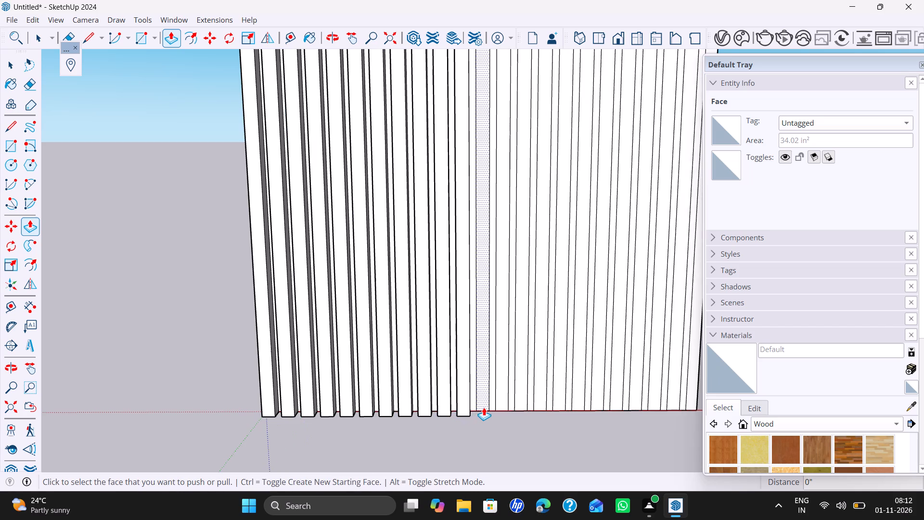
{"action": "double_click", "coordinate": [484, 407]}
{"action": "double_click", "coordinate": [500, 407]}
Repeat the 18 mm Push/Pull on the remaining ten wide strips up to the panel's outer edge.
{"action": "middle_click_drag", "start_coordinate": [505, 408], "coordinate": [435, 404], "text": "shift"}
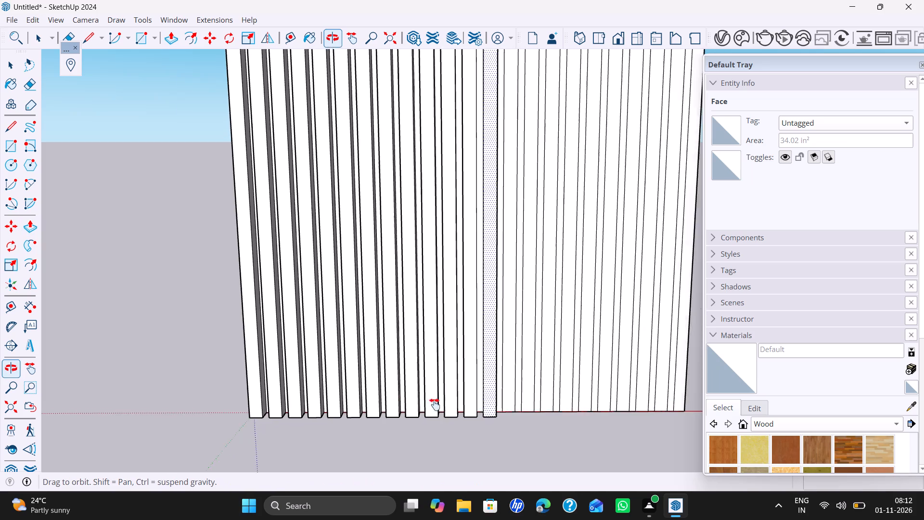
{"action": "middle_click_drag", "start_coordinate": [435, 404], "coordinate": [384, 403], "text": "shift"}
{"action": "scroll", "coordinate": [398, 409], "scroll_direction": "up", "scroll_amount": 2}
{"action": "double_click", "coordinate": [405, 406]}
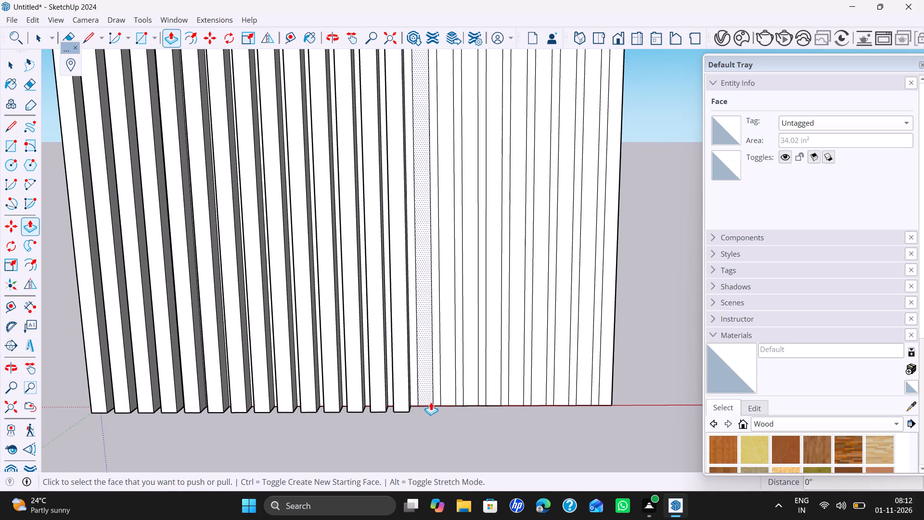
{"action": "double_click", "coordinate": [431, 402]}
{"action": "double_click", "coordinate": [448, 401]}
{"action": "double_click", "coordinate": [470, 398]}
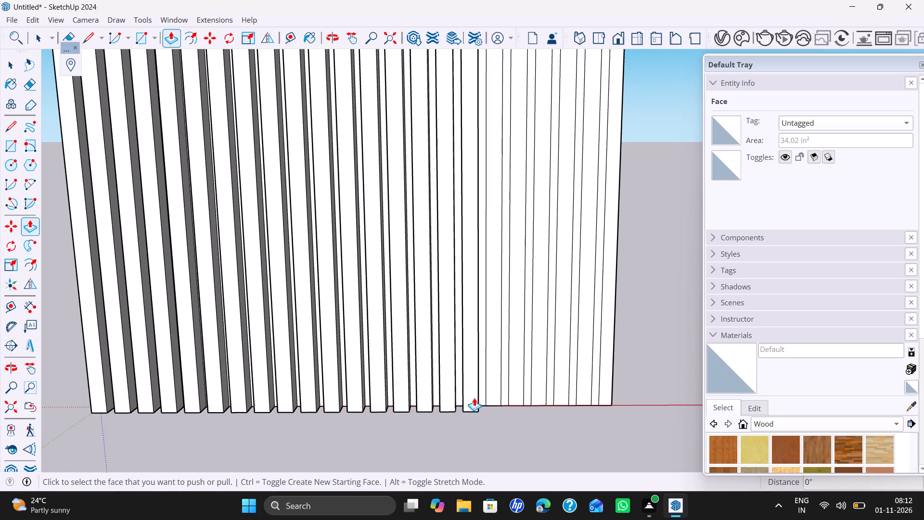
{"action": "double_click", "coordinate": [492, 397]}
{"action": "double_click", "coordinate": [517, 393]}
{"action": "double_click", "coordinate": [541, 392]}
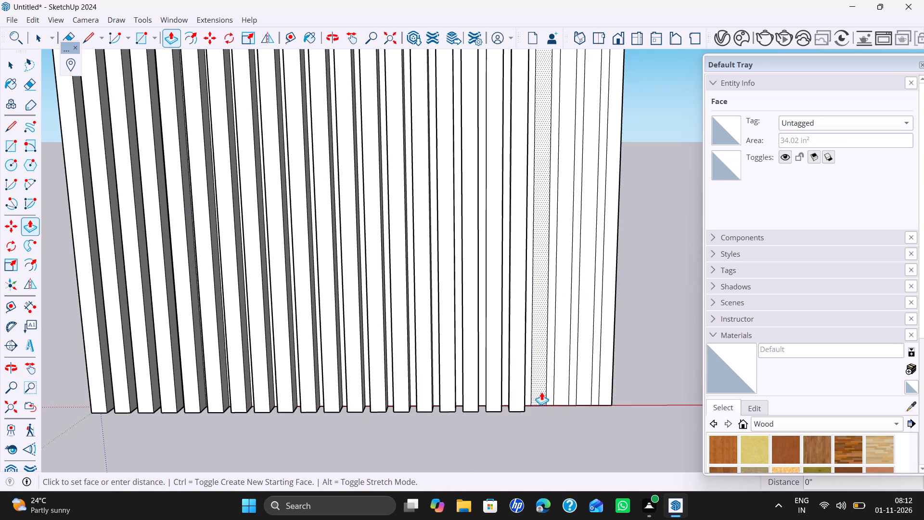
{"action": "double_click", "coordinate": [567, 386]}
{"action": "double_click", "coordinate": [582, 385]}
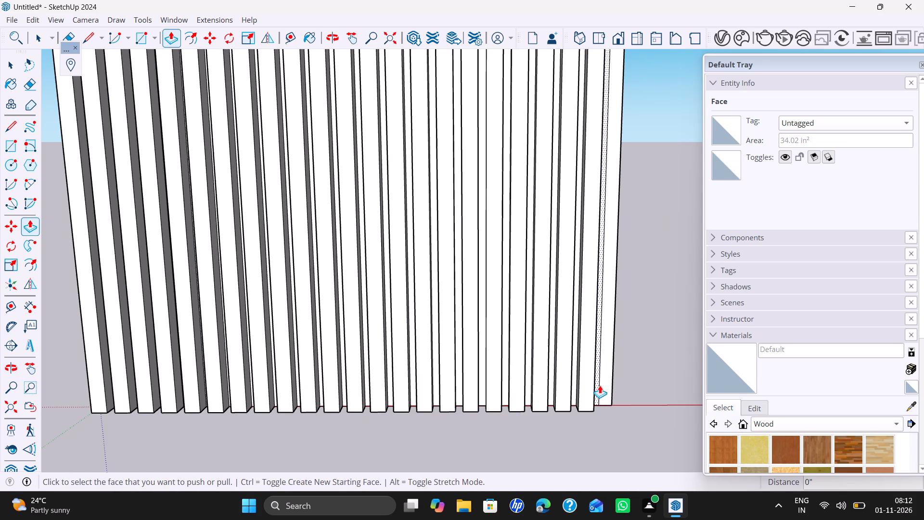
{"action": "double_click", "coordinate": [606, 383]}
Push/Pull the narrow strip between the last two raised strips at the panel's outer edge by 9 mm.
{"action": "scroll", "coordinate": [603, 386], "scroll_direction": "up", "scroll_amount": 3}
{"action": "left_click", "coordinate": [596, 400]}
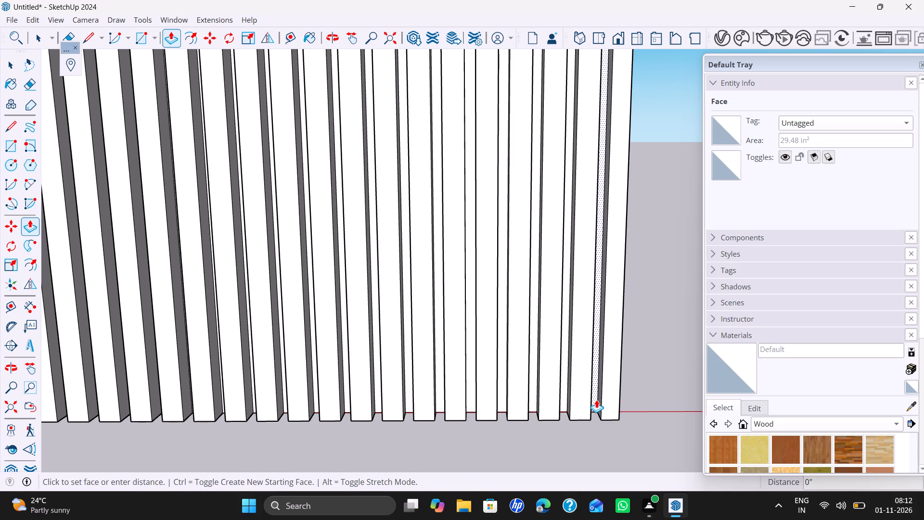
{"action": "key", "text": "9"}
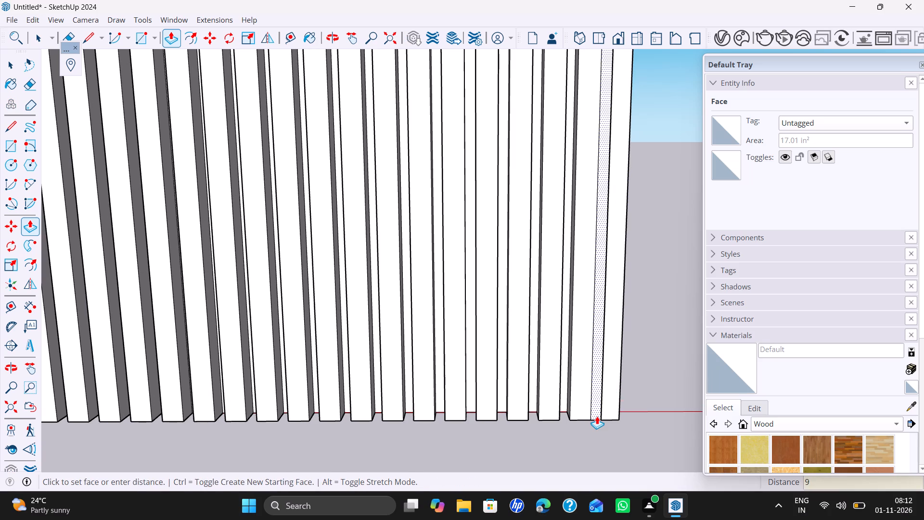
{"action": "type", "text": "mm"}
{"action": "key", "text": "Return"}
Repeat the 9 mm Push/Pull on the next five narrow strips, working back from the outer edge toward the origin.
{"action": "scroll", "coordinate": [592, 416], "scroll_direction": "up", "scroll_amount": 2}
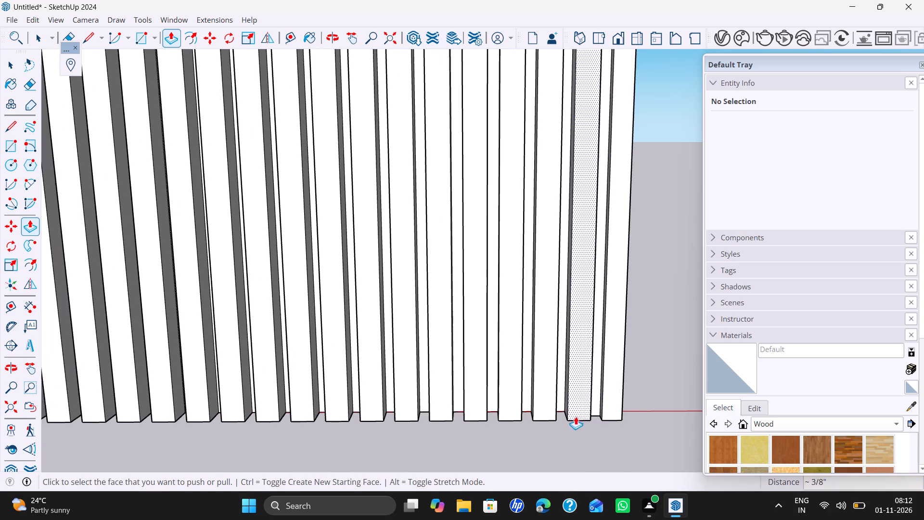
{"action": "scroll", "coordinate": [576, 416], "scroll_direction": "up", "scroll_amount": 1}
{"action": "double_click", "coordinate": [559, 397]}
{"action": "double_click", "coordinate": [516, 399]}
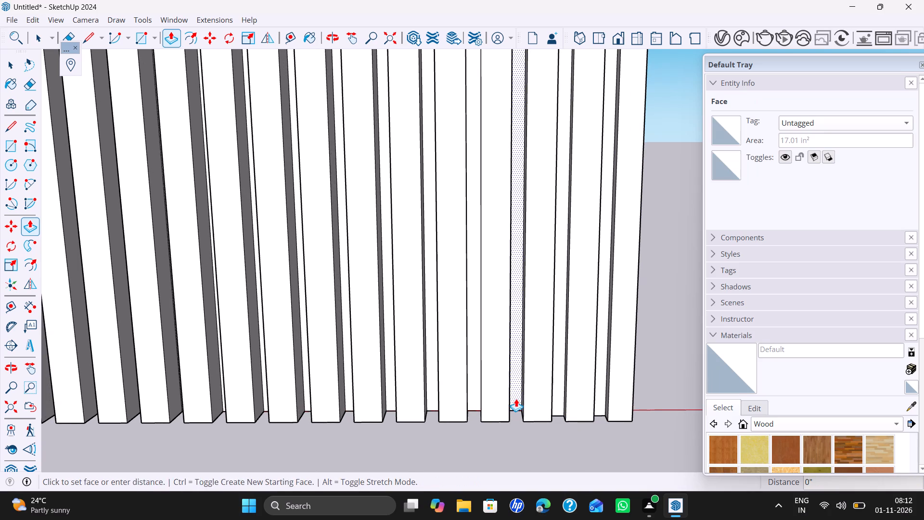
{"action": "double_click", "coordinate": [477, 403]}
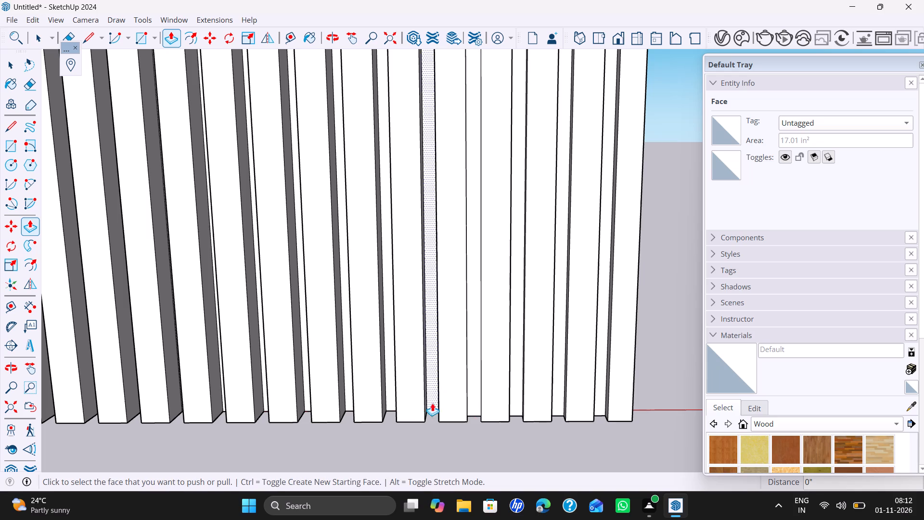
{"action": "scroll", "coordinate": [562, 403], "scroll_direction": "down", "scroll_amount": 2}
{"action": "middle_click_drag", "start_coordinate": [564, 402], "coordinate": [88, 415]}
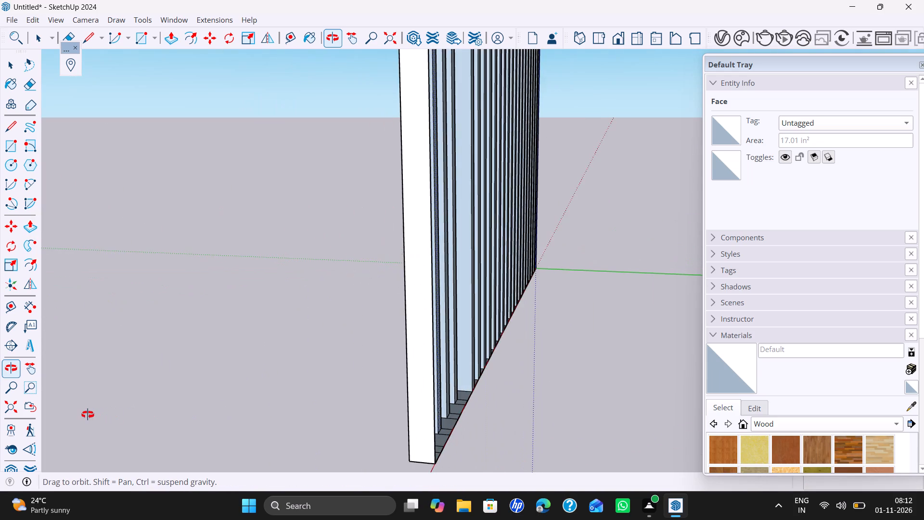
{"action": "middle_click_drag", "start_coordinate": [88, 415], "coordinate": [536, 435]}
{"action": "scroll", "coordinate": [519, 410], "scroll_direction": "up", "scroll_amount": 1}
{"action": "middle_click_drag", "start_coordinate": [519, 410], "coordinate": [616, 185]}
{"action": "scroll", "coordinate": [587, 271], "scroll_direction": "up", "scroll_amount": 1}
{"action": "double_click", "coordinate": [445, 377]}
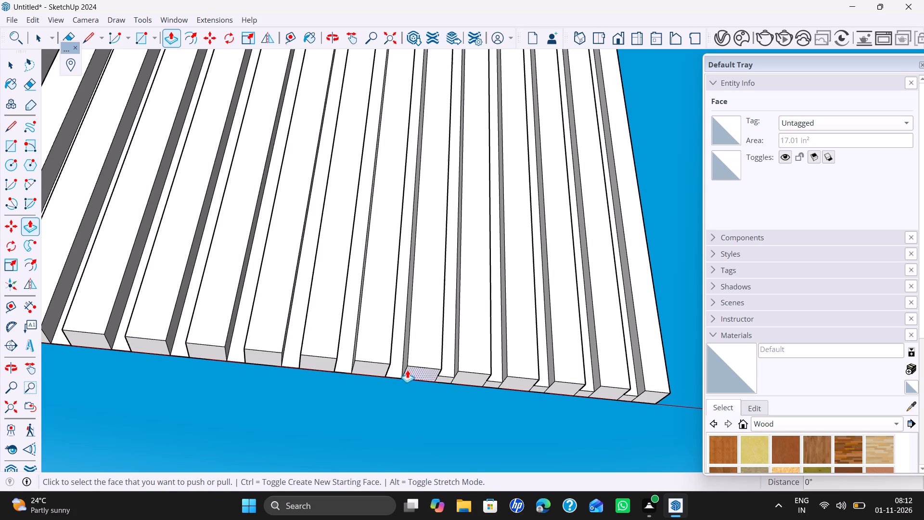
{"action": "double_click", "coordinate": [391, 369]}
Repeat the 9 mm Push/Pull on the next ten narrow strips across the middle of the panel toward the origin.
{"action": "middle_click_drag", "start_coordinate": [382, 369], "coordinate": [614, 340], "text": "shift"}
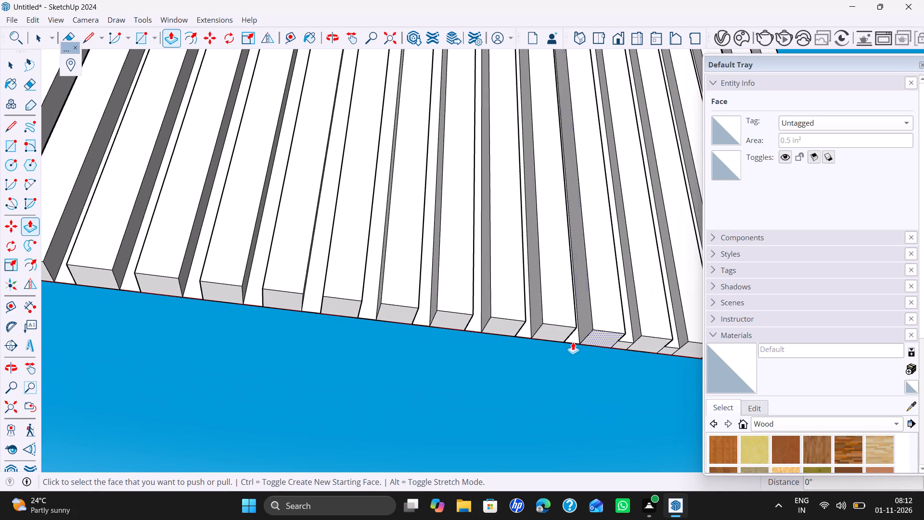
{"action": "double_click", "coordinate": [571, 340]}
{"action": "double_click", "coordinate": [525, 333]}
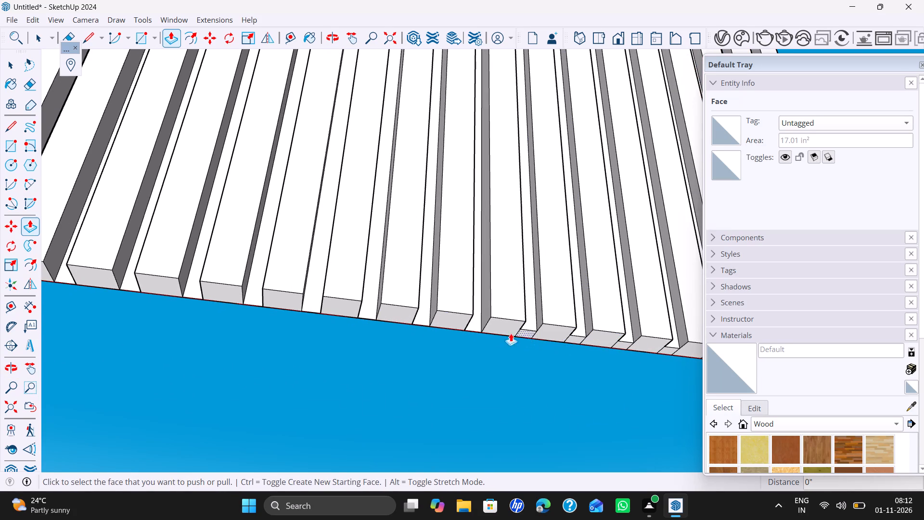
{"action": "double_click", "coordinate": [477, 328]}
{"action": "double_click", "coordinate": [417, 318]}
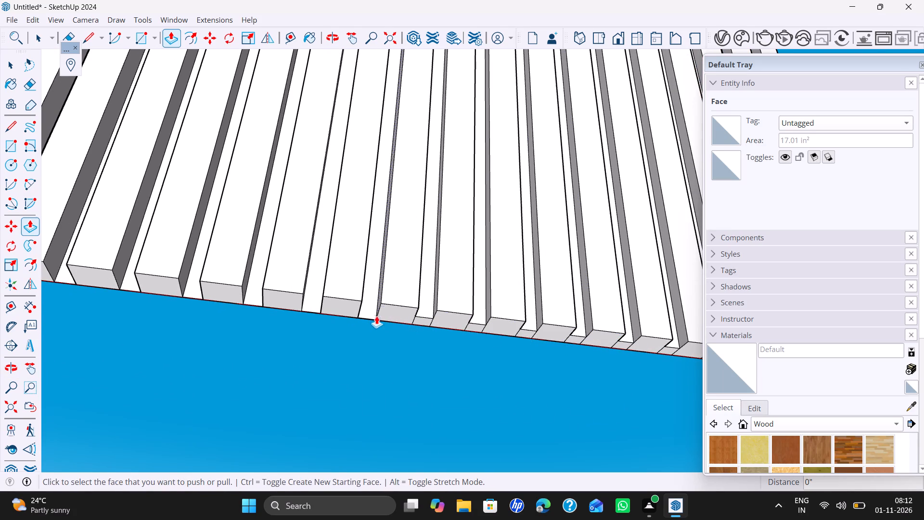
{"action": "double_click", "coordinate": [368, 312]}
{"action": "middle_click_drag", "start_coordinate": [368, 312], "coordinate": [495, 306]}
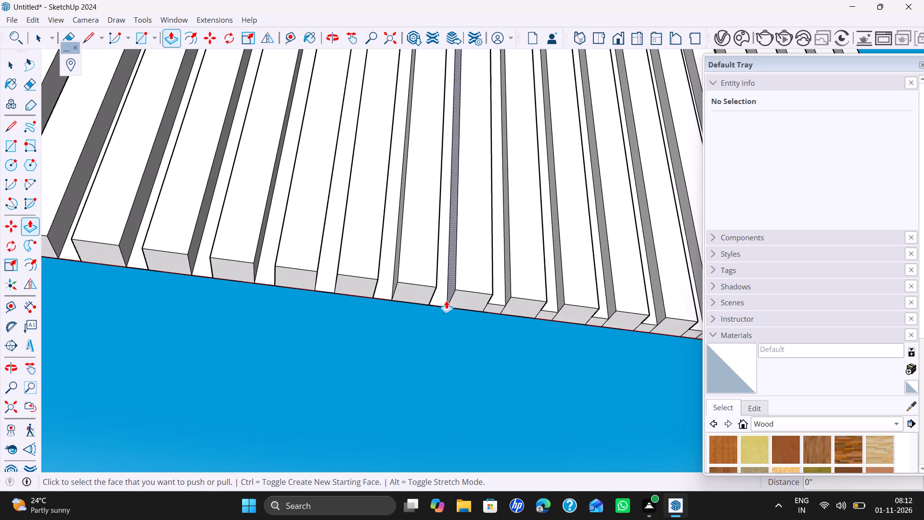
{"action": "double_click", "coordinate": [441, 300]}
{"action": "double_click", "coordinate": [388, 291]}
{"action": "middle_click_drag", "start_coordinate": [388, 291], "coordinate": [463, 294], "text": "shift"}
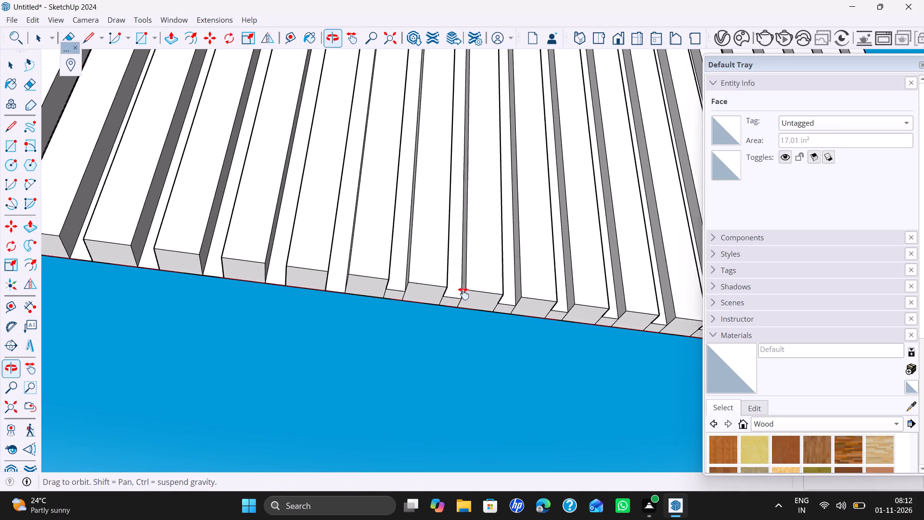
{"action": "middle_click_drag", "start_coordinate": [463, 294], "coordinate": [511, 302], "text": "shift"}
{"action": "double_click", "coordinate": [454, 296]}
{"action": "double_click", "coordinate": [393, 286]}
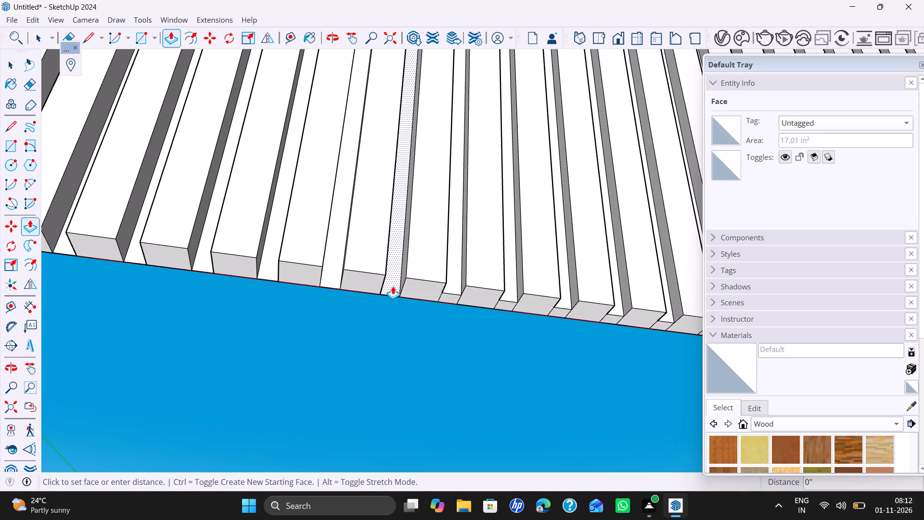
{"action": "double_click", "coordinate": [332, 282]}
Repeat the 9 mm Push/Pull on the last six narrow strips, finishing with the one nearest the origin.
{"action": "middle_click_drag", "start_coordinate": [331, 282], "coordinate": [556, 307], "text": "shift"}
{"action": "double_click", "coordinate": [490, 294]}
{"action": "double_click", "coordinate": [437, 294]}
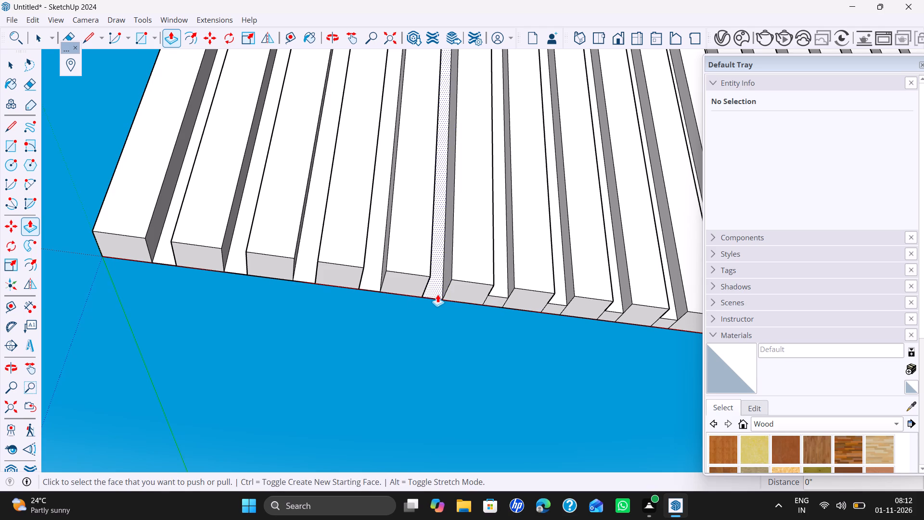
{"action": "double_click", "coordinate": [378, 285]}
{"action": "double_click", "coordinate": [308, 275]}
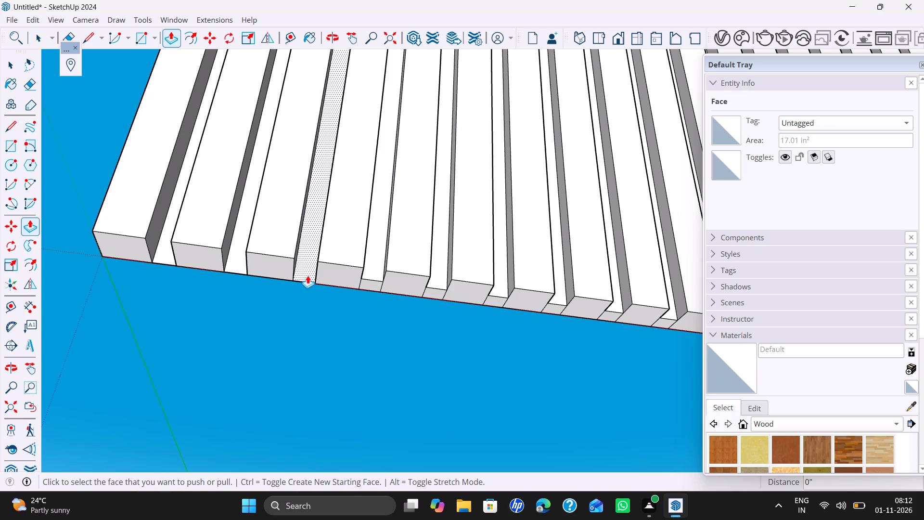
{"action": "double_click", "coordinate": [232, 259]}
{"action": "middle_click_drag", "start_coordinate": [232, 259], "coordinate": [378, 287], "text": "shift"}
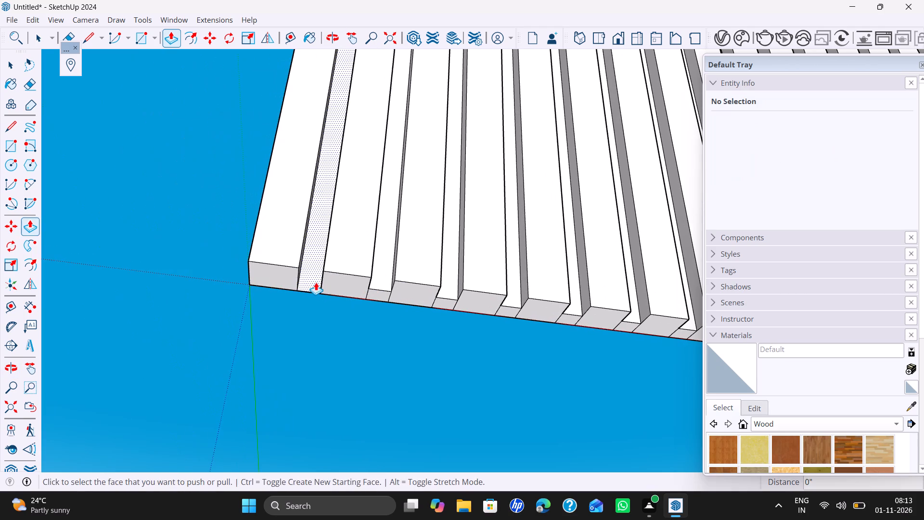
{"action": "double_click", "coordinate": [314, 283]}
{"action": "key", "text": "space"}
Draw a rectangle across the open back of the fluted panel, from its top outer corner to the bottom corner at the origin.
{"action": "scroll", "coordinate": [310, 280], "scroll_direction": "down", "scroll_amount": 8}
{"action": "scroll", "coordinate": [310, 284], "scroll_direction": "up", "scroll_amount": 1}
{"action": "scroll", "coordinate": [311, 286], "scroll_direction": "down", "scroll_amount": 5}
{"action": "middle_click_drag", "start_coordinate": [355, 291], "coordinate": [356, 390]}
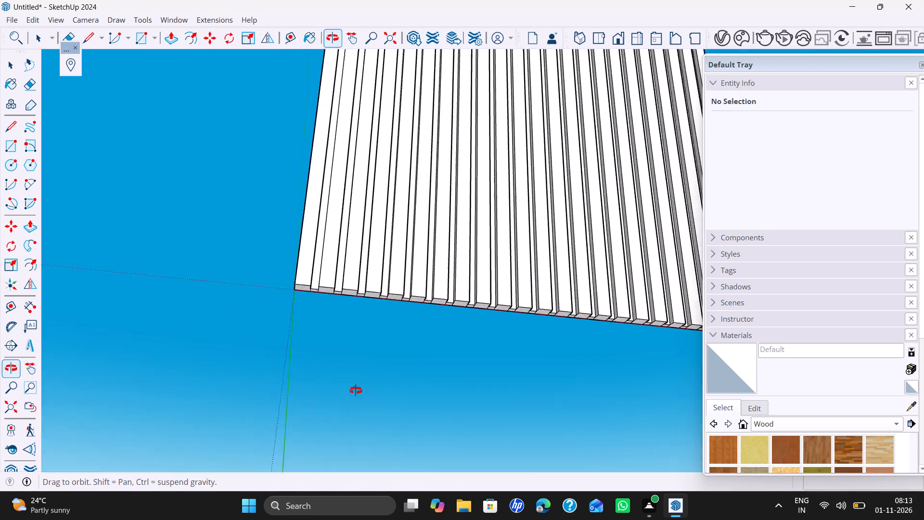
{"action": "middle_click_drag", "start_coordinate": [356, 390], "coordinate": [344, 413]}
{"action": "middle_click_drag", "start_coordinate": [442, 249], "coordinate": [425, 356]}
{"action": "scroll", "coordinate": [447, 314], "scroll_direction": "down", "scroll_amount": 12}
{"action": "middle_click_drag", "start_coordinate": [460, 276], "coordinate": [416, 385], "text": "shift"}
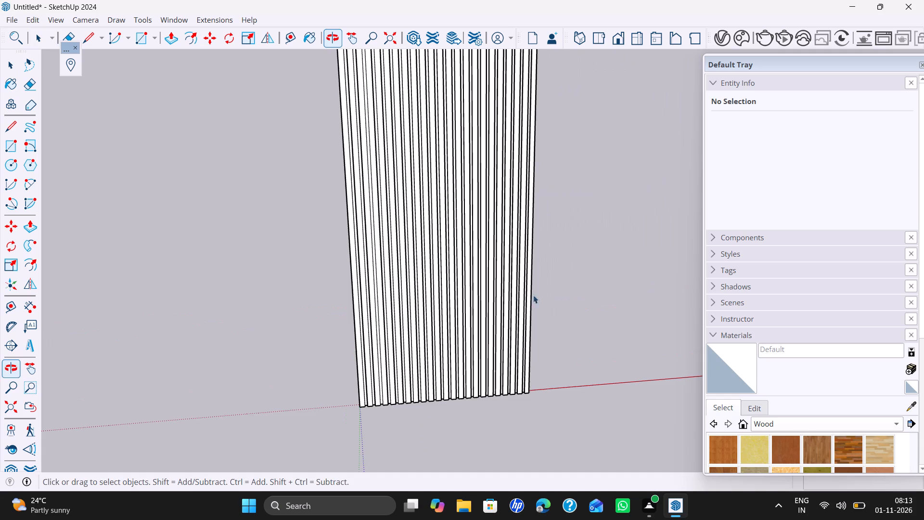
{"action": "middle_click_drag", "start_coordinate": [547, 285], "coordinate": [283, 325]}
{"action": "middle_click_drag", "start_coordinate": [513, 286], "coordinate": [531, 339]}
{"action": "middle_click_drag", "start_coordinate": [534, 336], "coordinate": [367, 339]}
{"action": "middle_click_drag", "start_coordinate": [521, 294], "coordinate": [358, 294]}
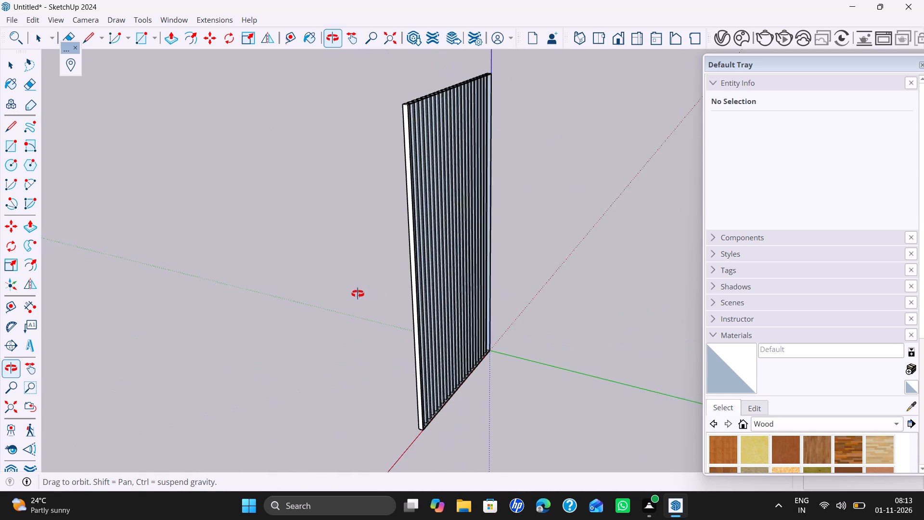
{"action": "middle_click_drag", "start_coordinate": [358, 294], "coordinate": [357, 294]}
{"action": "key", "text": "r"}
{"action": "scroll", "coordinate": [411, 187], "scroll_direction": "up", "scroll_amount": 4}
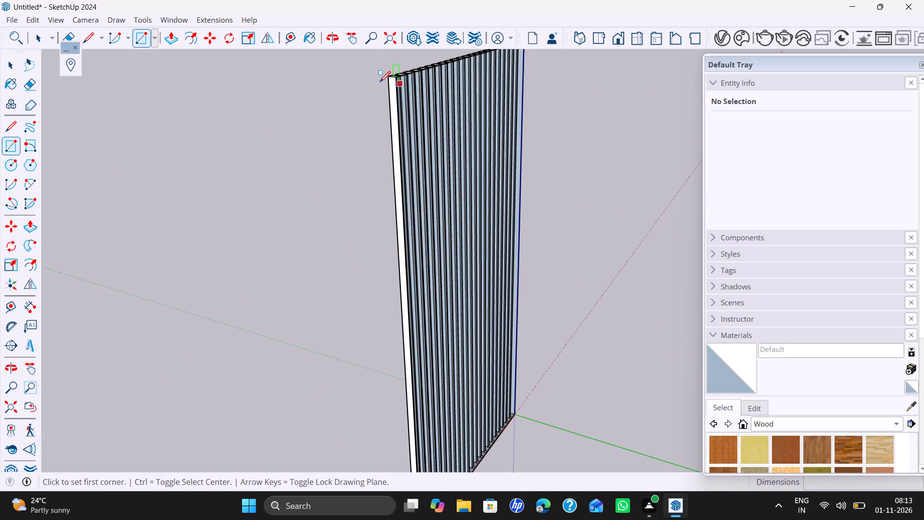
{"action": "scroll", "coordinate": [384, 79], "scroll_direction": "up", "scroll_amount": 11}
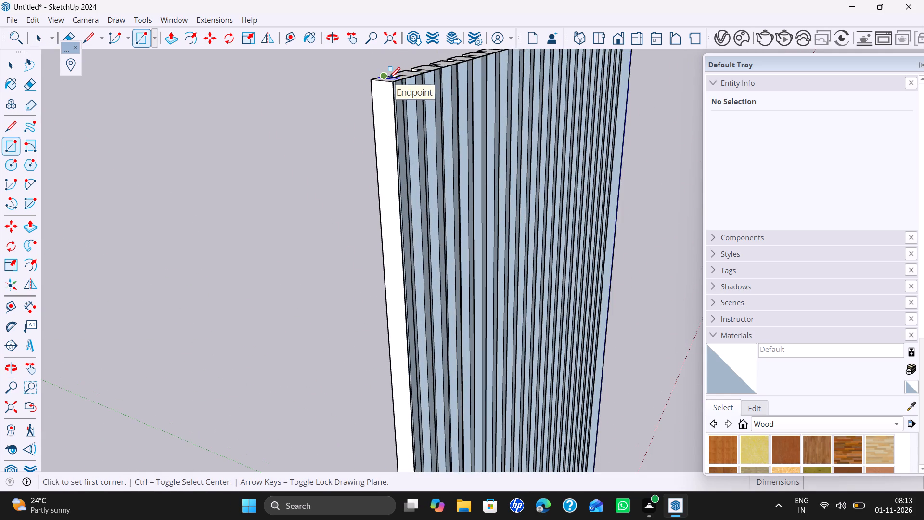
{"action": "left_click", "coordinate": [391, 84]}
{"action": "scroll", "coordinate": [478, 153], "scroll_direction": "down", "scroll_amount": 7}
{"action": "middle_click_drag", "start_coordinate": [526, 212], "coordinate": [282, 48], "text": "shift"}
{"action": "scroll", "coordinate": [313, 73], "scroll_direction": "down", "scroll_amount": 1, "text": "shift"}
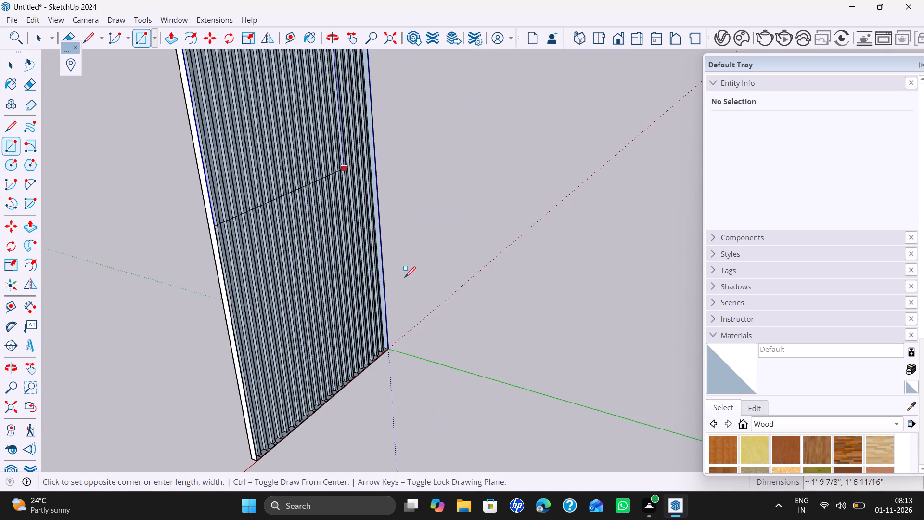
{"action": "scroll", "coordinate": [403, 356], "scroll_direction": "up", "scroll_amount": 20}
{"action": "scroll", "coordinate": [387, 347], "scroll_direction": "up", "scroll_amount": 5}
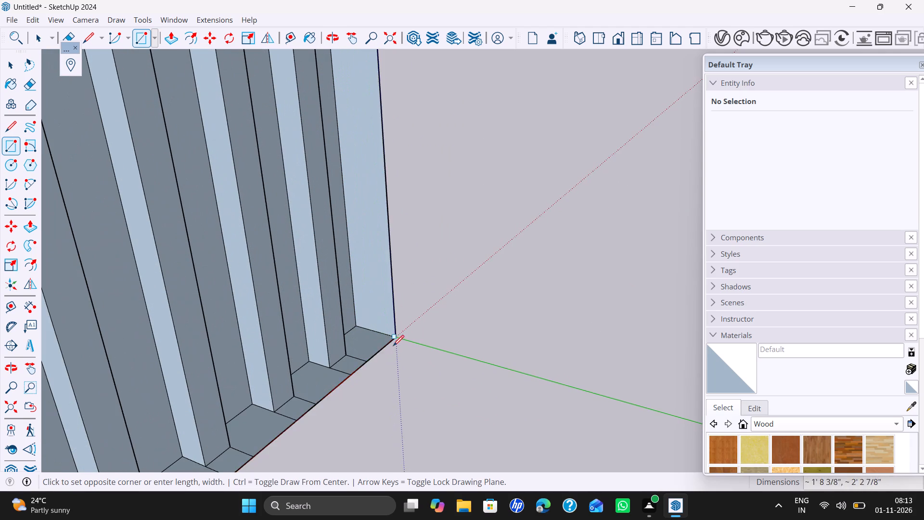
{"action": "left_click", "coordinate": [397, 339]}
{"action": "key", "text": "space"}
Select the whole fluted panel from its front side and make it a group.
{"action": "middle_click_drag", "start_coordinate": [355, 351], "coordinate": [521, 353]}
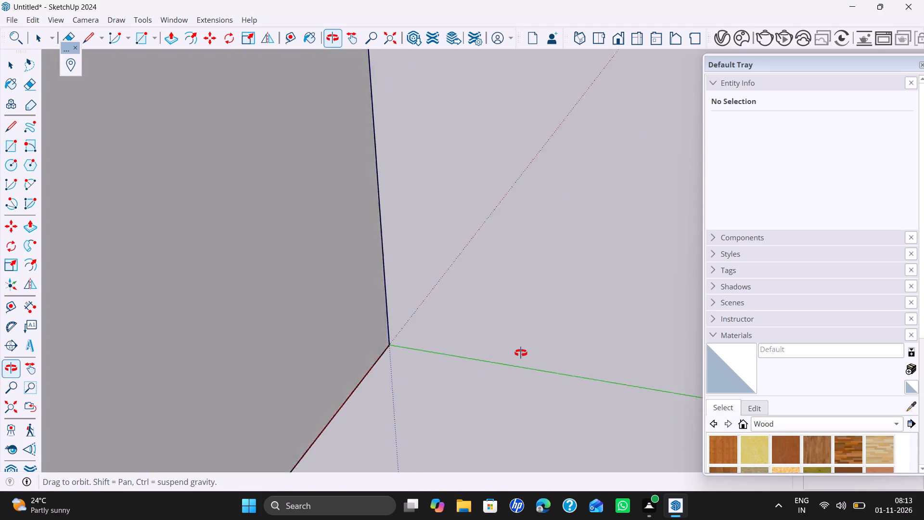
{"action": "middle_click_drag", "start_coordinate": [521, 353], "coordinate": [695, 348]}
{"action": "scroll", "coordinate": [443, 342], "scroll_direction": "down", "scroll_amount": 20}
{"action": "scroll", "coordinate": [443, 342], "scroll_direction": "down", "scroll_amount": 9}
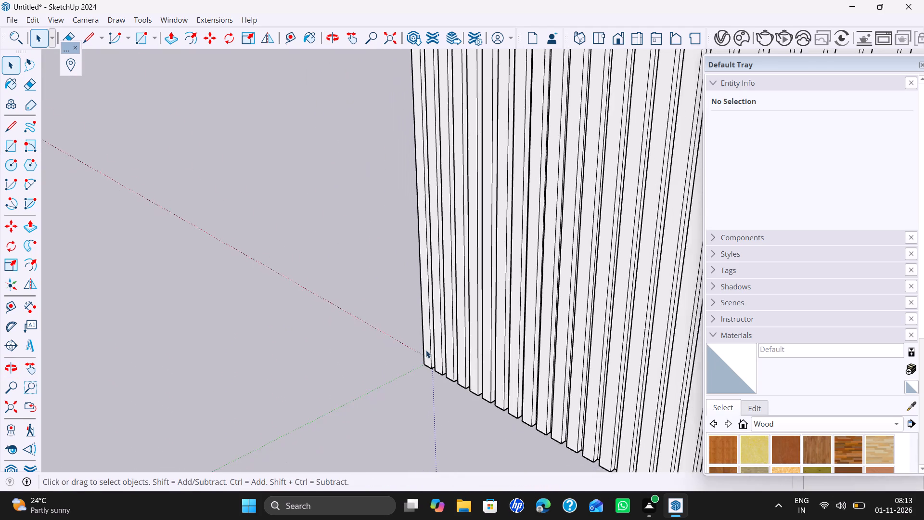
{"action": "scroll", "coordinate": [426, 350], "scroll_direction": "down", "scroll_amount": 2}
{"action": "middle_click_drag", "start_coordinate": [424, 352], "coordinate": [535, 368]}
{"action": "scroll", "coordinate": [535, 363], "scroll_direction": "down", "scroll_amount": 14}
{"action": "middle_click_drag", "start_coordinate": [539, 346], "coordinate": [463, 373], "text": "shift"}
{"action": "middle_click_drag", "start_coordinate": [463, 373], "coordinate": [494, 364]}
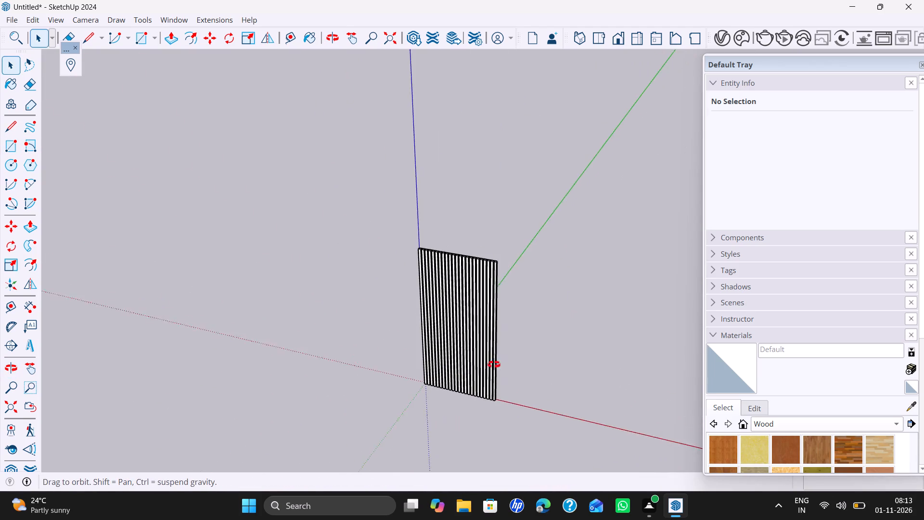
{"action": "middle_click_drag", "start_coordinate": [494, 364], "coordinate": [517, 357]}
{"action": "left_click_drag", "start_coordinate": [543, 244], "coordinate": [425, 319]}
{"action": "right_click", "coordinate": [475, 297]}
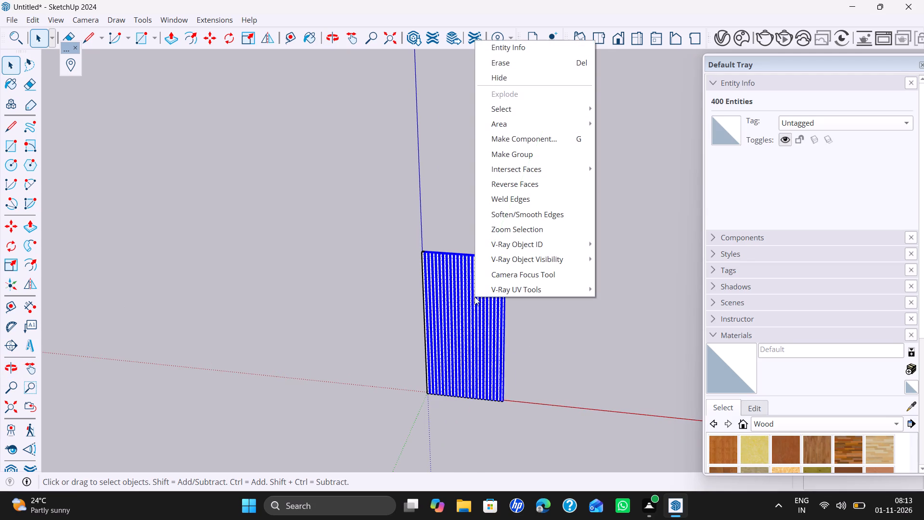
{"action": "left_click", "coordinate": [510, 157]}
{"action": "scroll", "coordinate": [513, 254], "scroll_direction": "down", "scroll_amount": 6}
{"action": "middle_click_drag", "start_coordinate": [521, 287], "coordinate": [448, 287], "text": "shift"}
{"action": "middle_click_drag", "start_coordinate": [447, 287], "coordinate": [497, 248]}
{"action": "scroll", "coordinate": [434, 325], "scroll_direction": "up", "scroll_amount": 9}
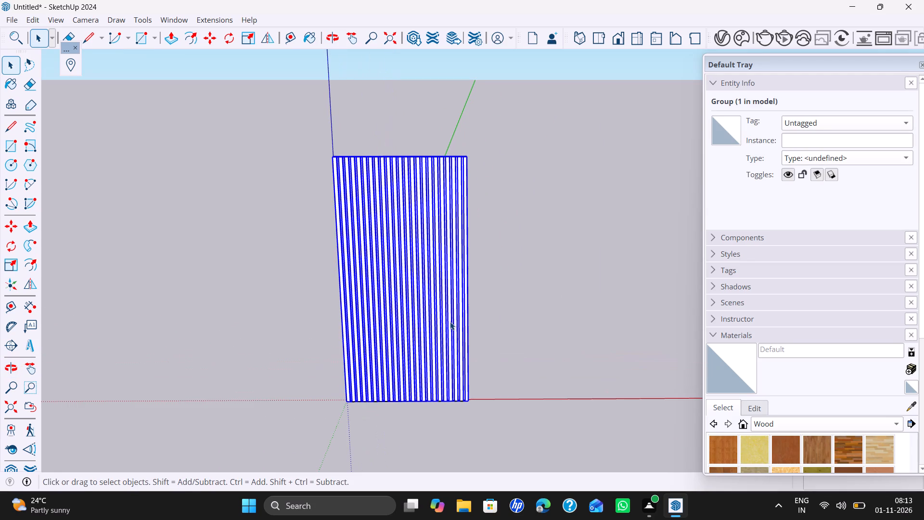
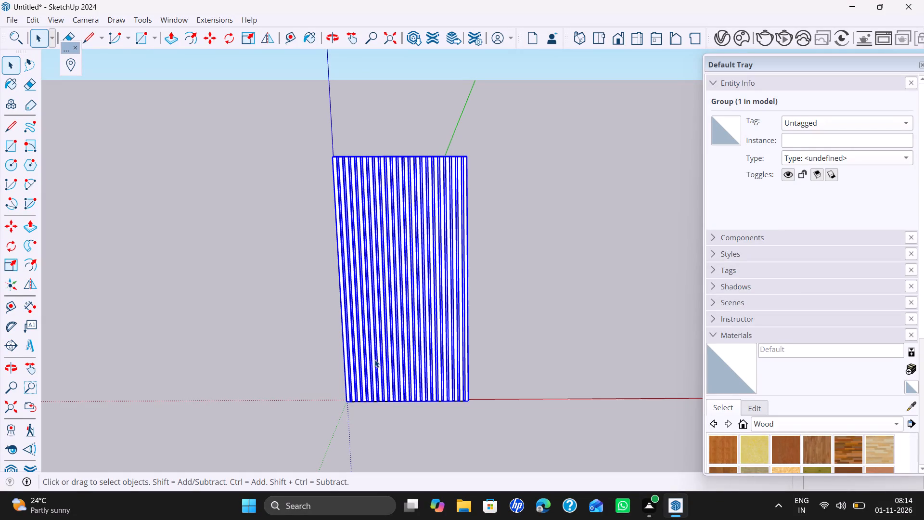
Inspect the grouped fluted panel from several angles, checking its raised strips and grooves.
{"action": "middle_click_drag", "start_coordinate": [373, 369], "coordinate": [355, 369]}
{"action": "middle_click_drag", "start_coordinate": [431, 379], "coordinate": [422, 349]}
{"action": "middle_click_drag", "start_coordinate": [452, 358], "coordinate": [428, 365]}
{"action": "middle_click_drag", "start_coordinate": [445, 364], "coordinate": [333, 372]}
{"action": "scroll", "coordinate": [460, 354], "scroll_direction": "up", "scroll_amount": 4}
{"action": "scroll", "coordinate": [458, 375], "scroll_direction": "down", "scroll_amount": 7}
{"action": "middle_click_drag", "start_coordinate": [455, 372], "coordinate": [445, 383], "text": "shift"}
{"action": "scroll", "coordinate": [362, 434], "scroll_direction": "up", "scroll_amount": 2}
{"action": "middle_click_drag", "start_coordinate": [370, 424], "coordinate": [385, 425]}
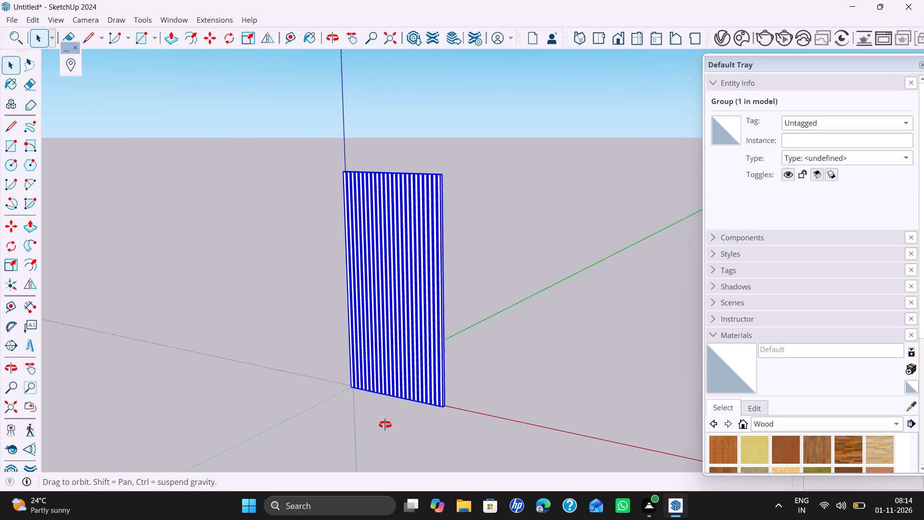
{"action": "middle_click_drag", "start_coordinate": [385, 425], "coordinate": [431, 421]}
{"action": "scroll", "coordinate": [417, 394], "scroll_direction": "up", "scroll_amount": 1}
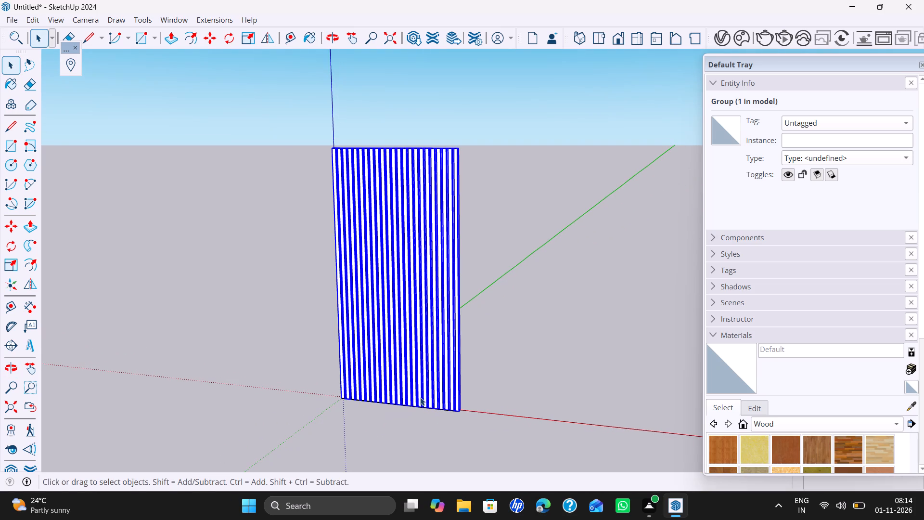
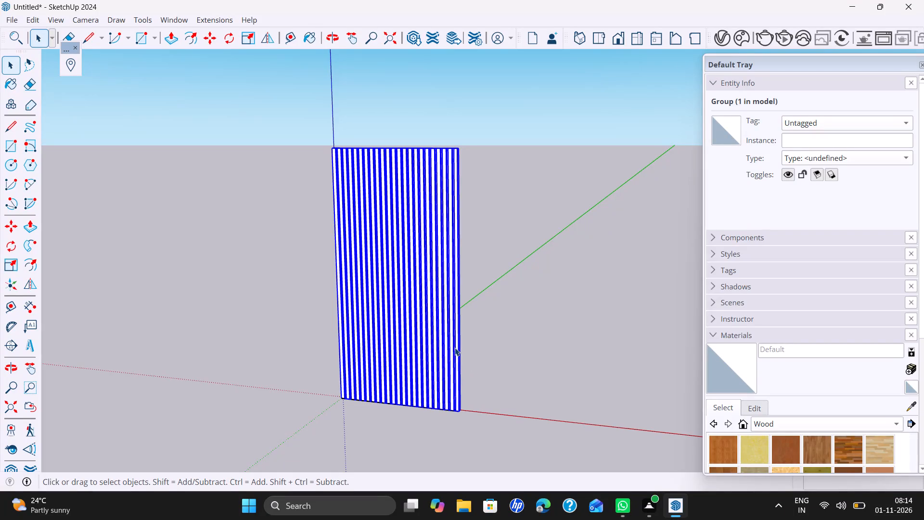
In a new group, draw a flat 2' by 18 mm rectangle extending outward from the fluted panel's side edge.
{"action": "key", "text": "l"}
{"action": "right_click", "coordinate": [482, 306]}
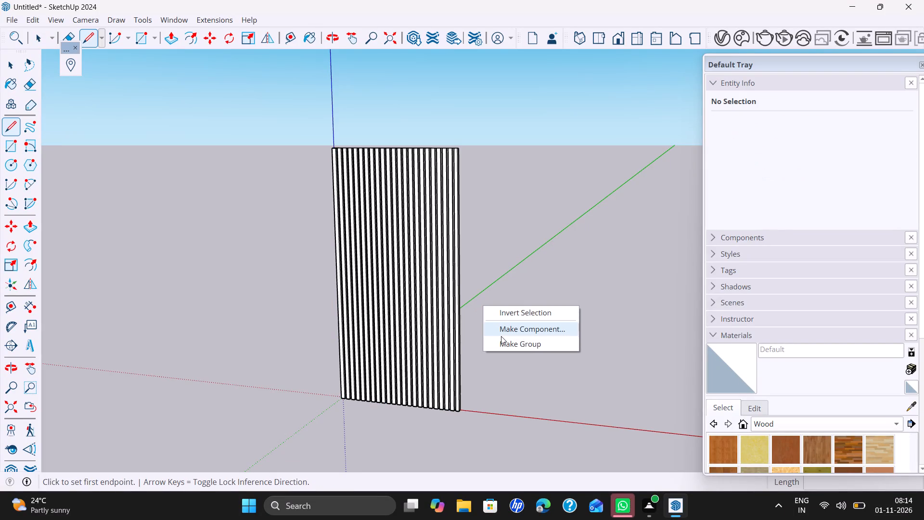
{"action": "left_click", "coordinate": [501, 342]}
{"action": "key", "text": "r"}
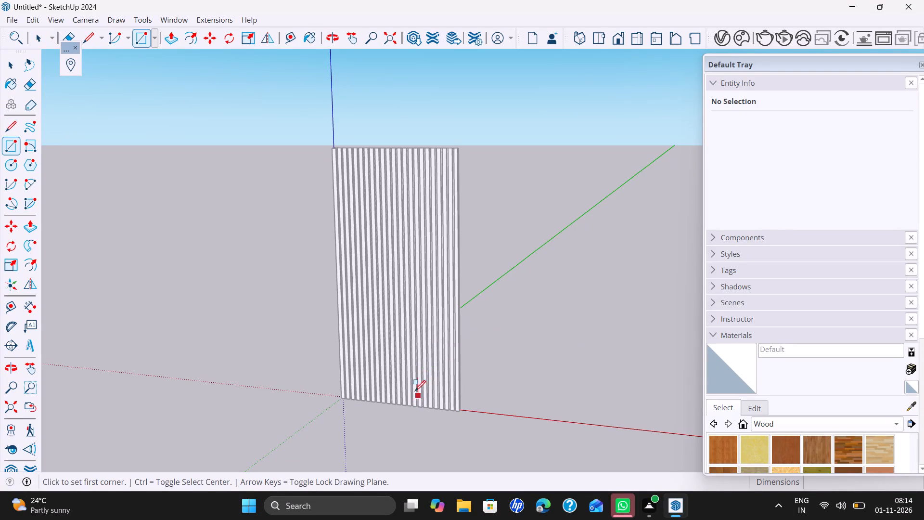
{"action": "scroll", "coordinate": [459, 361], "scroll_direction": "up", "scroll_amount": 5}
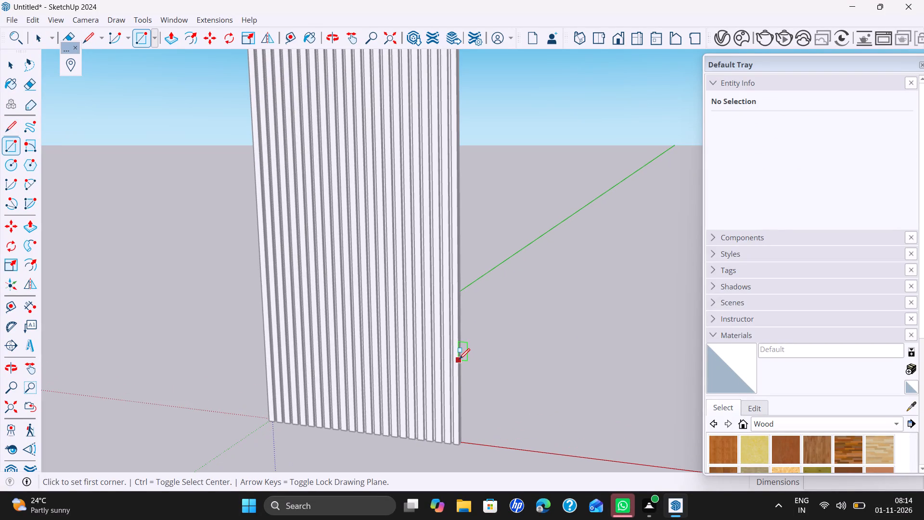
{"action": "left_click", "coordinate": [459, 359]}
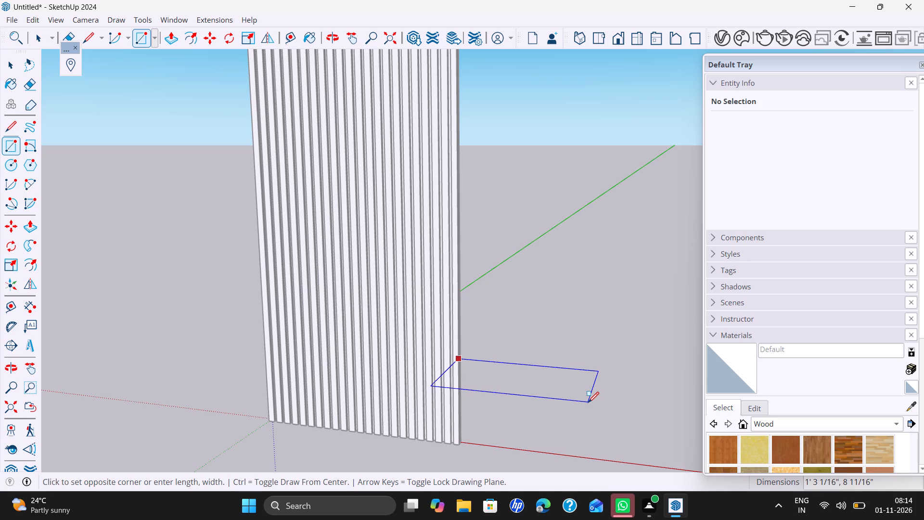
{"action": "type", "text": "2',"}
{"action": "type", "text": "18"}
{"action": "type", "text": "mm"}
{"action": "key", "text": "Return"}
{"action": "key", "text": "space"}
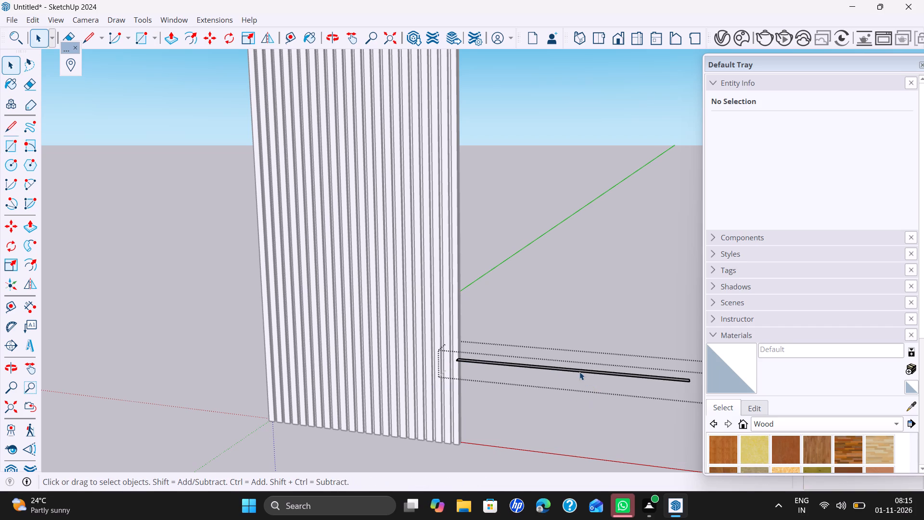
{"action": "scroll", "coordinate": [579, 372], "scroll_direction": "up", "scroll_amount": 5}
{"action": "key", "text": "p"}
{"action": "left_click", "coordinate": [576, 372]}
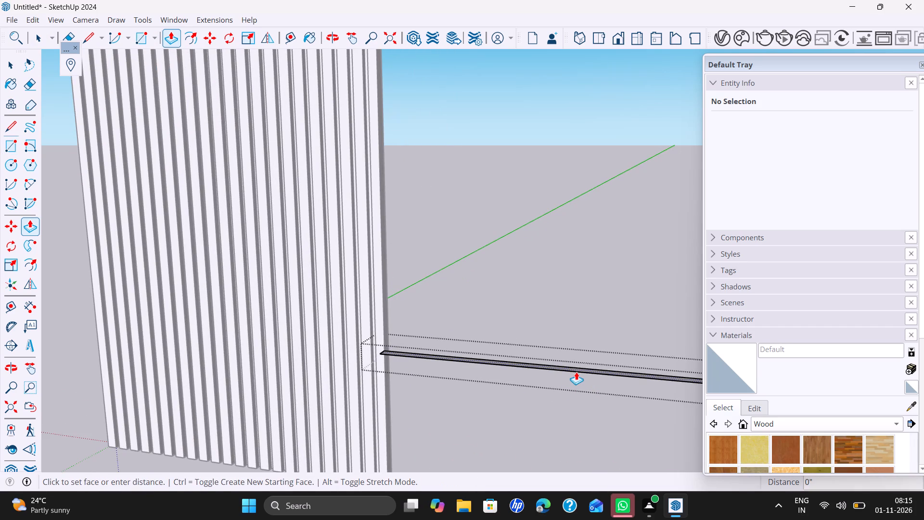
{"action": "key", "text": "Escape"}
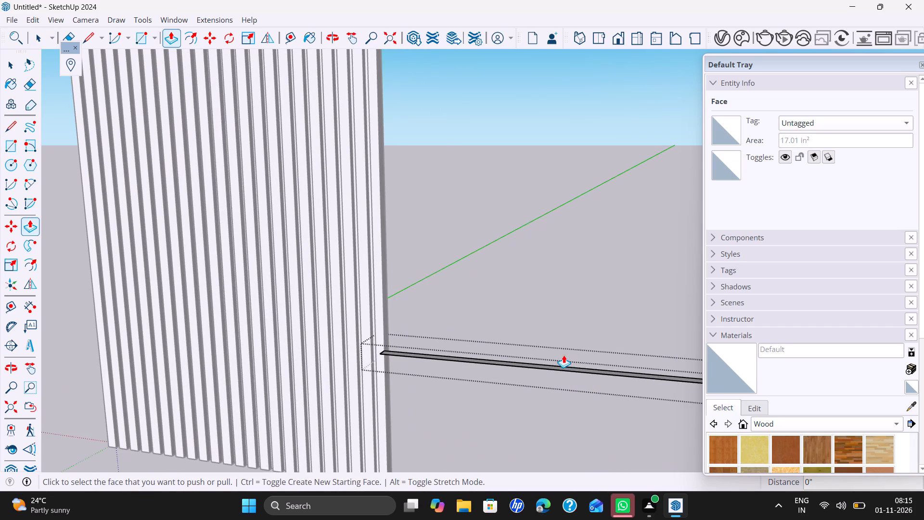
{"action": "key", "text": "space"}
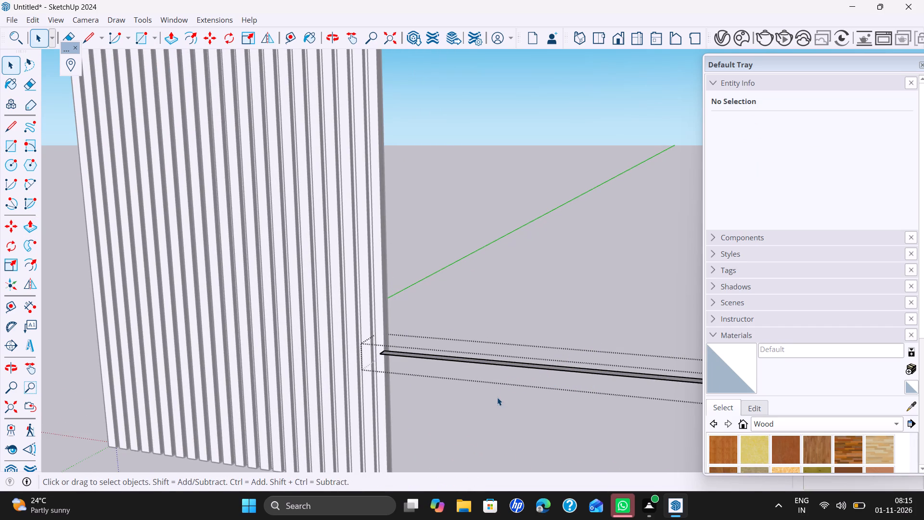
Rotate the thin rectangle's group 90 degrees about the red axis from its far end corner, so it stands upright.
{"action": "left_click", "coordinate": [497, 397]}
{"action": "left_click", "coordinate": [491, 364]}
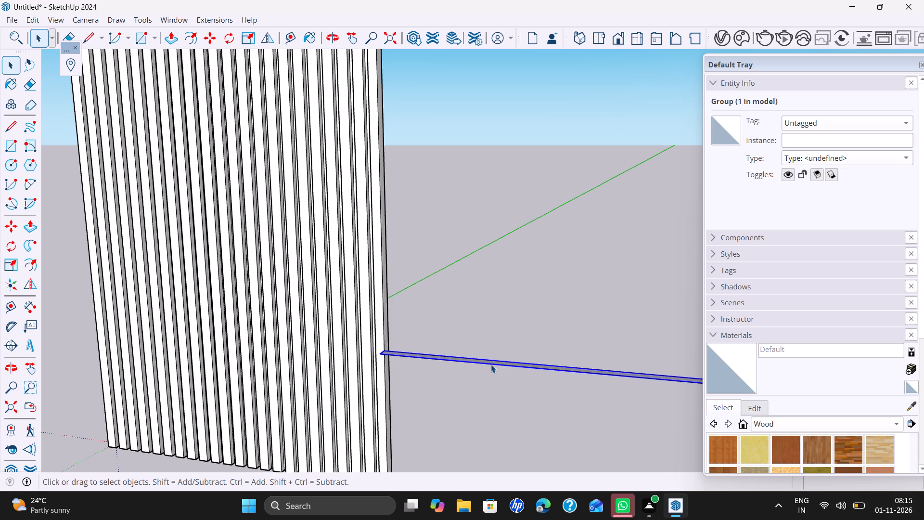
{"action": "left_click", "coordinate": [231, 39]}
{"action": "scroll", "coordinate": [384, 112], "scroll_direction": "down", "scroll_amount": 4}
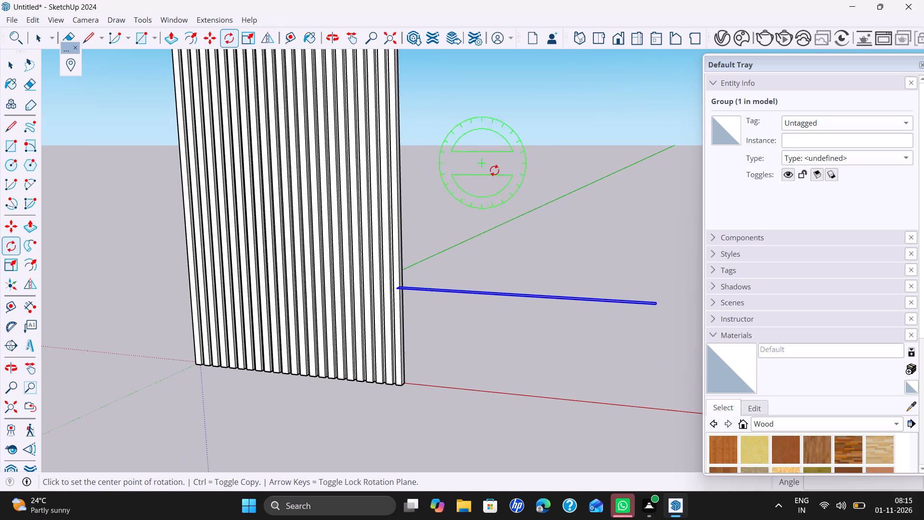
{"action": "scroll", "coordinate": [661, 289], "scroll_direction": "up", "scroll_amount": 15}
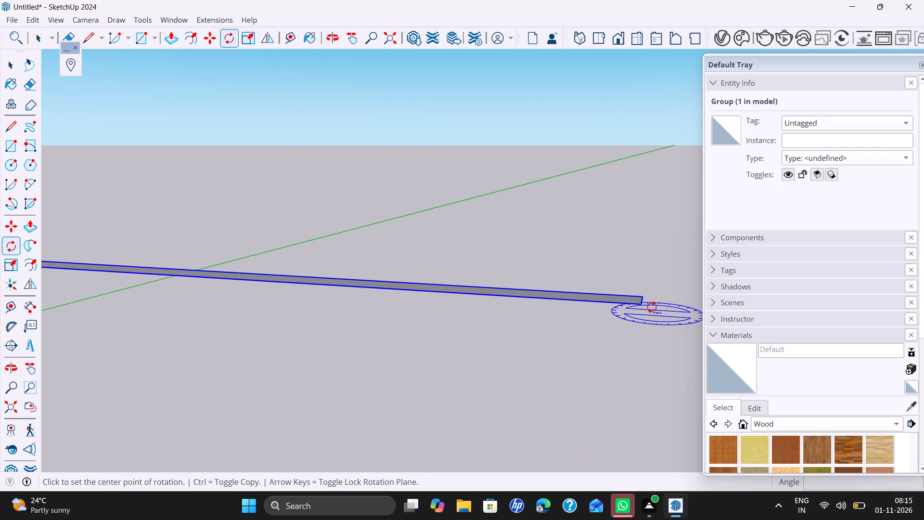
{"action": "left_click", "coordinate": [641, 303]}
{"action": "left_click", "coordinate": [644, 296]}
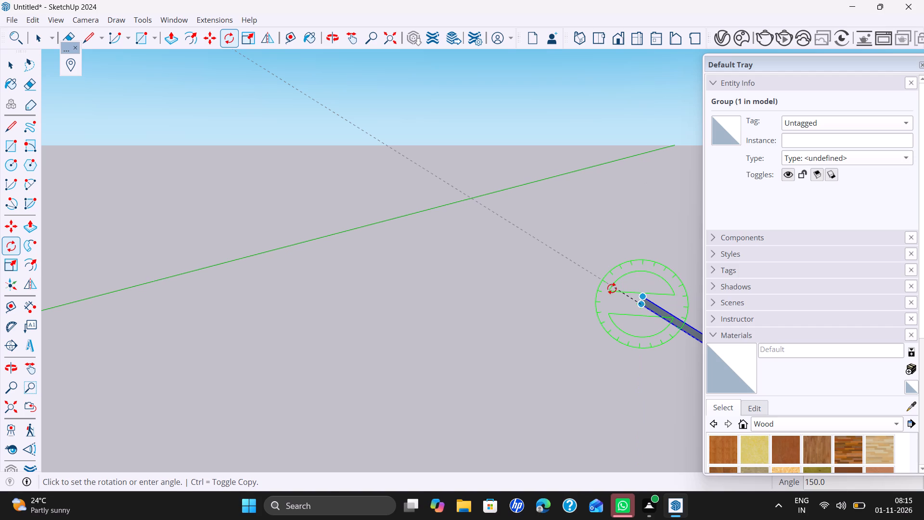
{"action": "key", "text": "Escape"}
{"action": "scroll", "coordinate": [667, 289], "scroll_direction": "down", "scroll_amount": 3}
{"action": "middle_click_drag", "start_coordinate": [667, 289], "coordinate": [635, 372]}
{"action": "scroll", "coordinate": [648, 325], "scroll_direction": "down", "scroll_amount": 7}
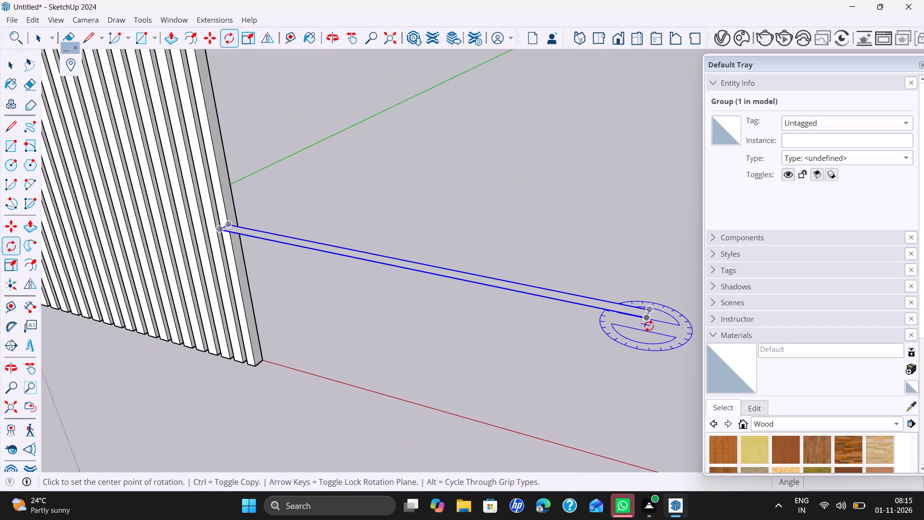
{"action": "key", "text": "Left"}
{"action": "key", "text": "Right"}
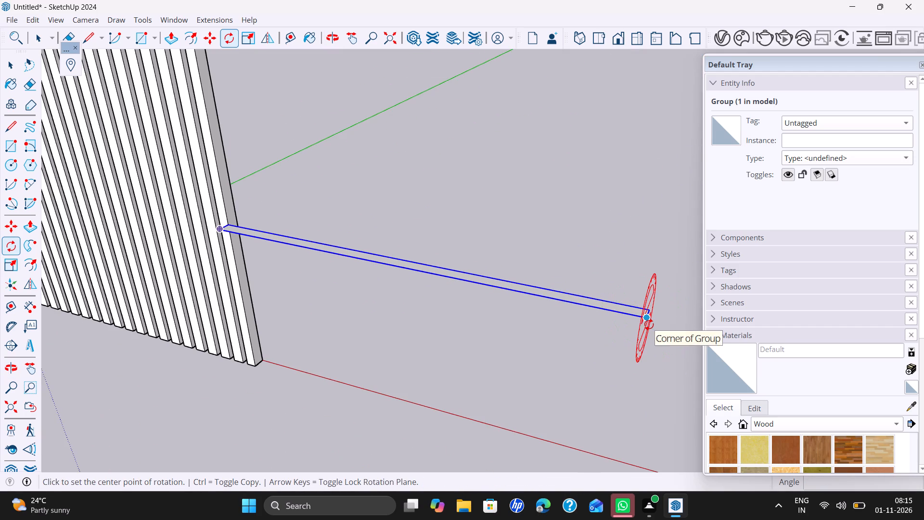
{"action": "scroll", "coordinate": [649, 323], "scroll_direction": "up", "scroll_amount": 9}
{"action": "left_click", "coordinate": [644, 309]}
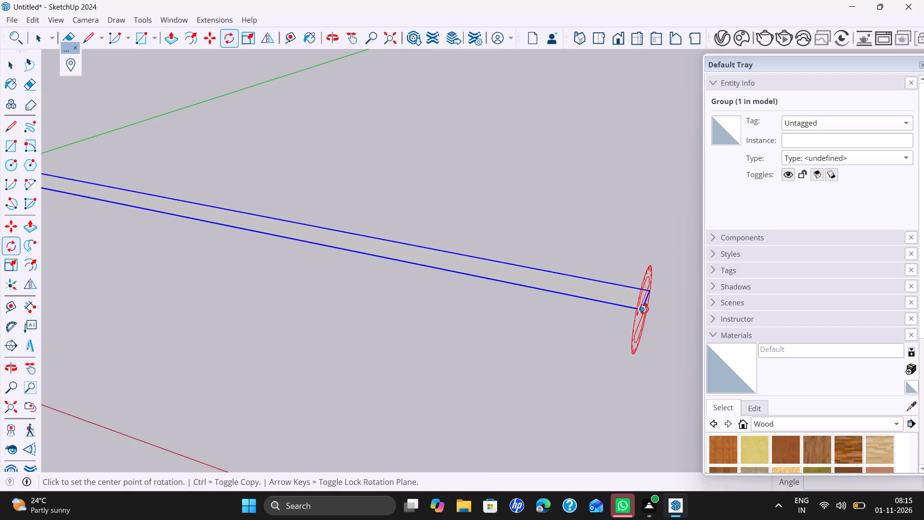
{"action": "left_click", "coordinate": [651, 292]}
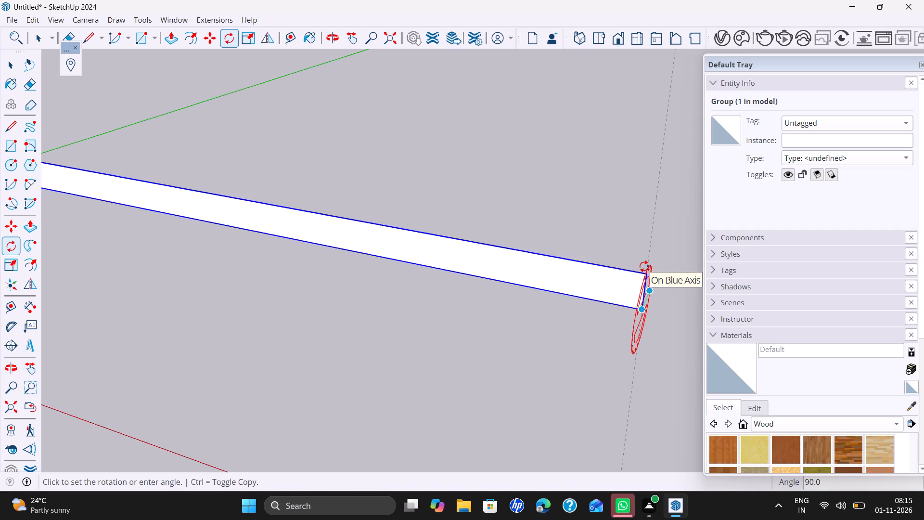
{"action": "type", "text": "90"}
{"action": "key", "text": "Return"}
{"action": "key", "text": "space"}
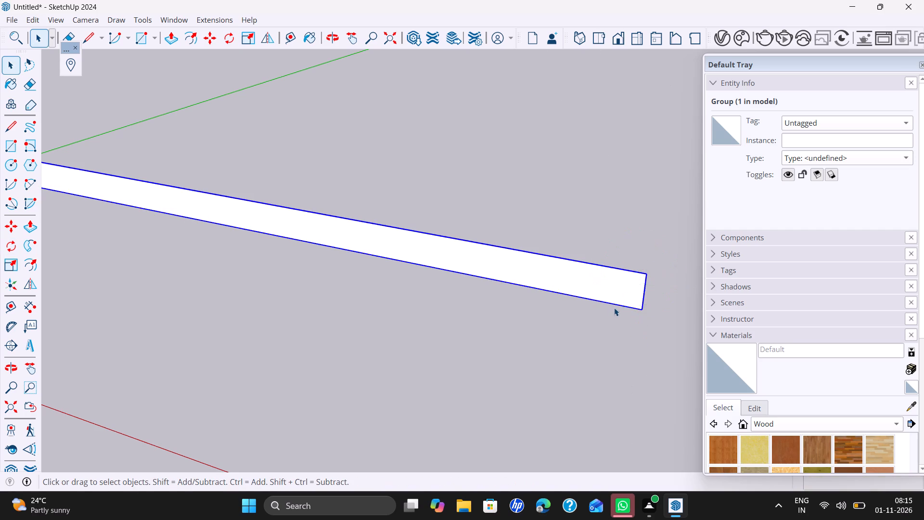
Extrude the upright strip's face 18 mm toward the panel's back, inside its group, to form a square bar.
{"action": "scroll", "coordinate": [614, 308], "scroll_direction": "down", "scroll_amount": 15}
{"action": "scroll", "coordinate": [535, 318], "scroll_direction": "down", "scroll_amount": 2}
{"action": "scroll", "coordinate": [348, 260], "scroll_direction": "up", "scroll_amount": 4}
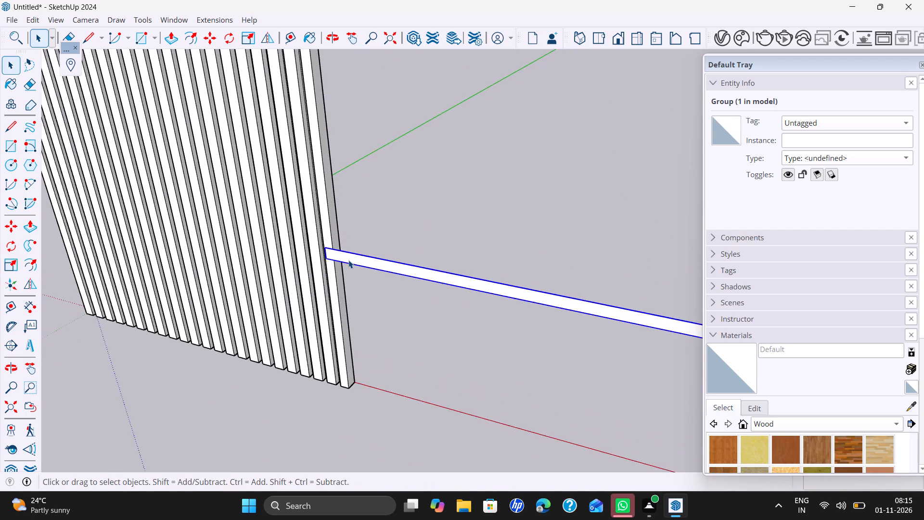
{"action": "scroll", "coordinate": [348, 260], "scroll_direction": "up", "scroll_amount": 5}
{"action": "key", "text": "p"}
{"action": "scroll", "coordinate": [348, 260], "scroll_direction": "up", "scroll_amount": 8}
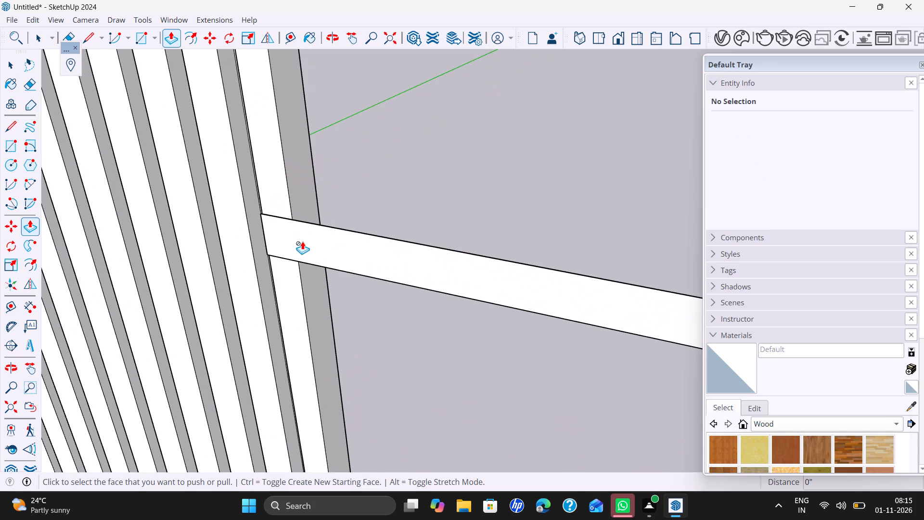
{"action": "key", "text": "space"}
{"action": "double_click", "coordinate": [302, 241]}
{"action": "key", "text": "p"}
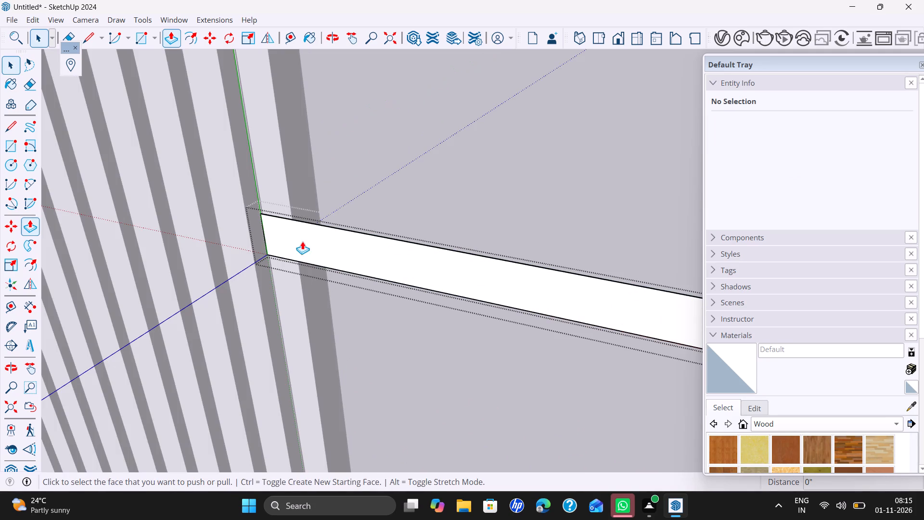
{"action": "left_click", "coordinate": [311, 237]}
{"action": "type", "text": "18mm"}
{"action": "key", "text": "Return"}
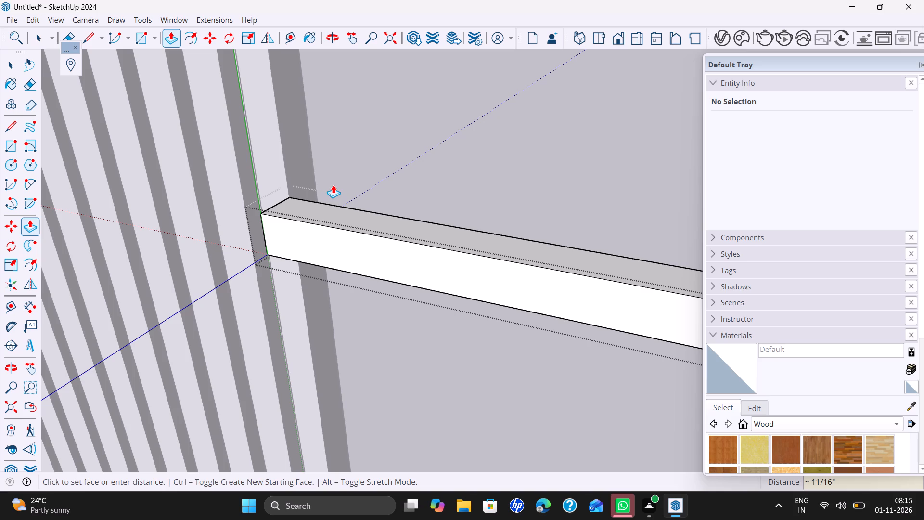
{"action": "key", "text": "space"}
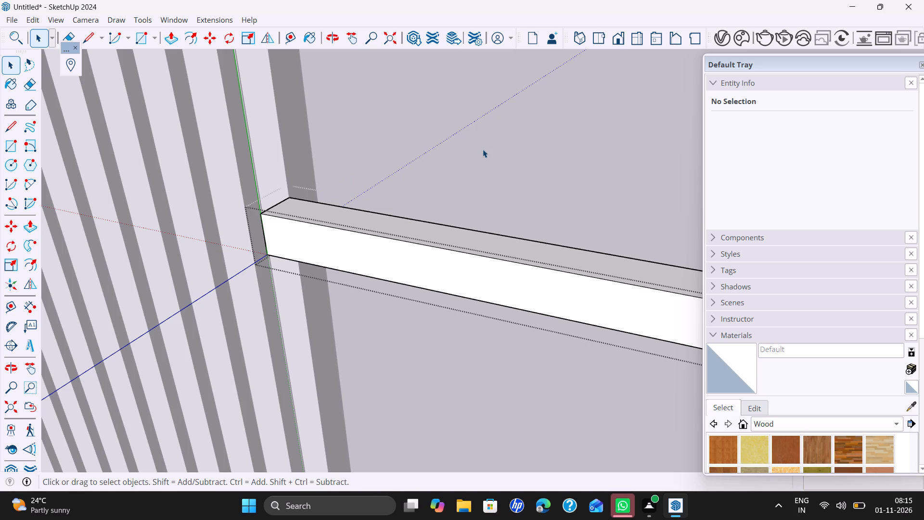
{"action": "left_click", "coordinate": [473, 160]}
Move the bar back about 11/16" so its inner rear corner meets the rear edge of the panel's side.
{"action": "scroll", "coordinate": [422, 210], "scroll_direction": "down", "scroll_amount": 4}
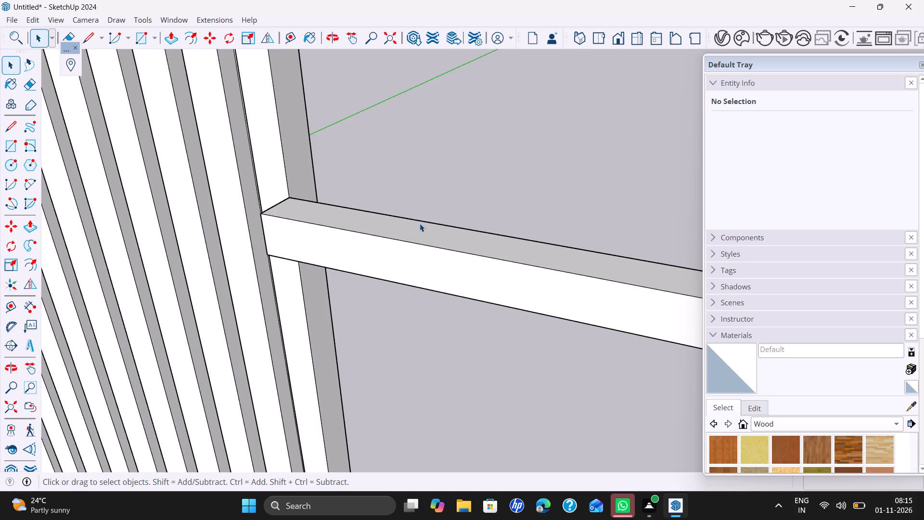
{"action": "scroll", "coordinate": [420, 223], "scroll_direction": "down", "scroll_amount": 3}
{"action": "scroll", "coordinate": [457, 246], "scroll_direction": "down", "scroll_amount": 13}
{"action": "middle_click_drag", "start_coordinate": [455, 255], "coordinate": [366, 241], "text": "shift"}
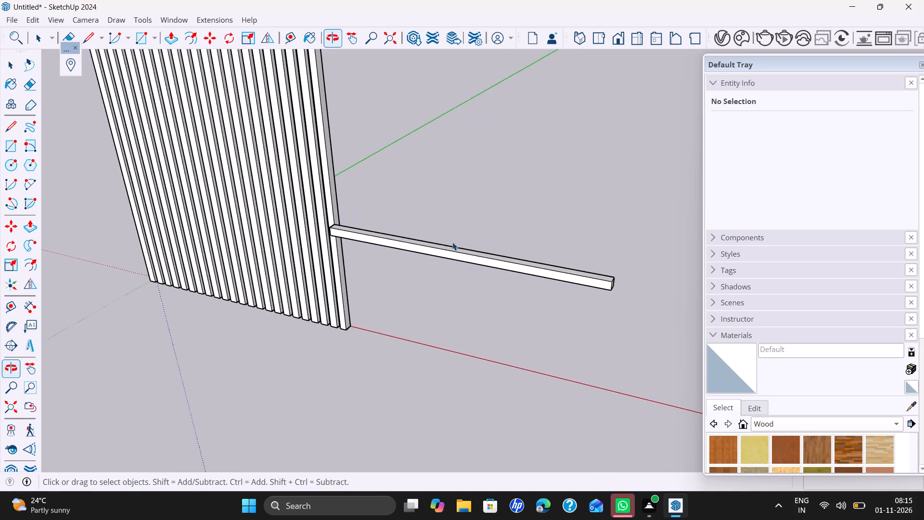
{"action": "middle_click_drag", "start_coordinate": [448, 242], "coordinate": [278, 310]}
{"action": "scroll", "coordinate": [340, 192], "scroll_direction": "up", "scroll_amount": 6}
{"action": "left_click", "coordinate": [334, 205]}
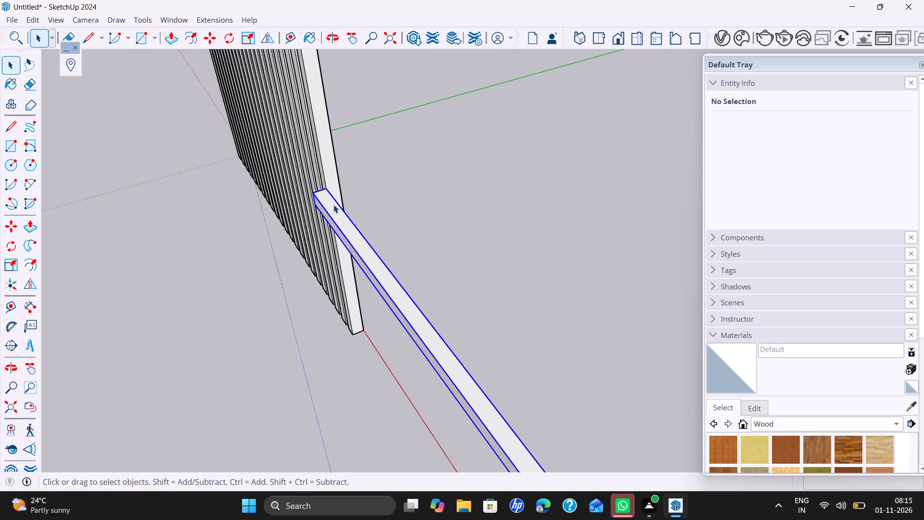
{"action": "key", "text": "m"}
{"action": "scroll", "coordinate": [334, 205], "scroll_direction": "up", "scroll_amount": 10}
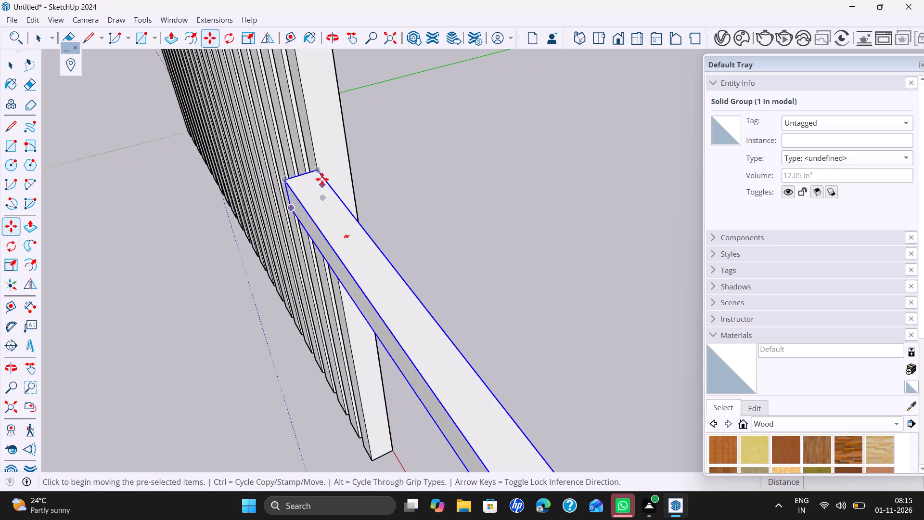
{"action": "left_click", "coordinate": [320, 171]}
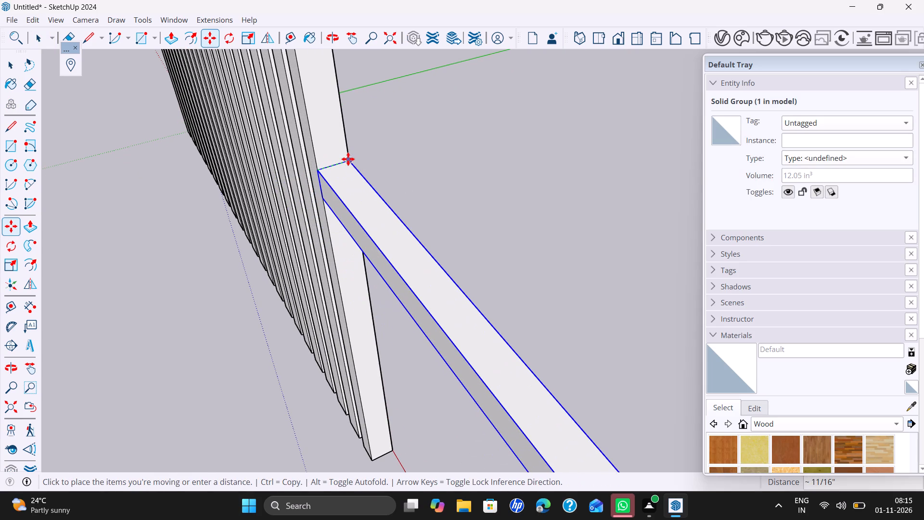
{"action": "left_click", "coordinate": [348, 159]}
{"action": "scroll", "coordinate": [320, 209], "scroll_direction": "down", "scroll_amount": 12}
{"action": "middle_click_drag", "start_coordinate": [321, 221], "coordinate": [520, 195]}
{"action": "key", "text": "space"}
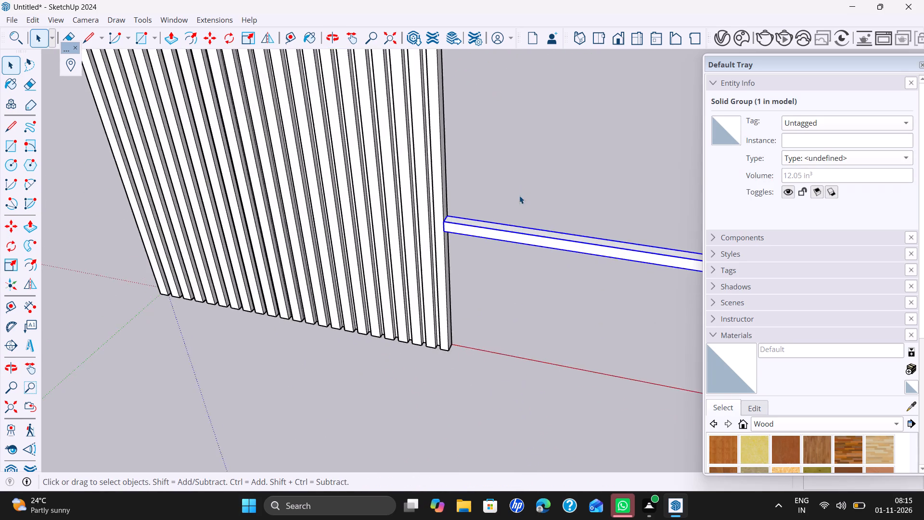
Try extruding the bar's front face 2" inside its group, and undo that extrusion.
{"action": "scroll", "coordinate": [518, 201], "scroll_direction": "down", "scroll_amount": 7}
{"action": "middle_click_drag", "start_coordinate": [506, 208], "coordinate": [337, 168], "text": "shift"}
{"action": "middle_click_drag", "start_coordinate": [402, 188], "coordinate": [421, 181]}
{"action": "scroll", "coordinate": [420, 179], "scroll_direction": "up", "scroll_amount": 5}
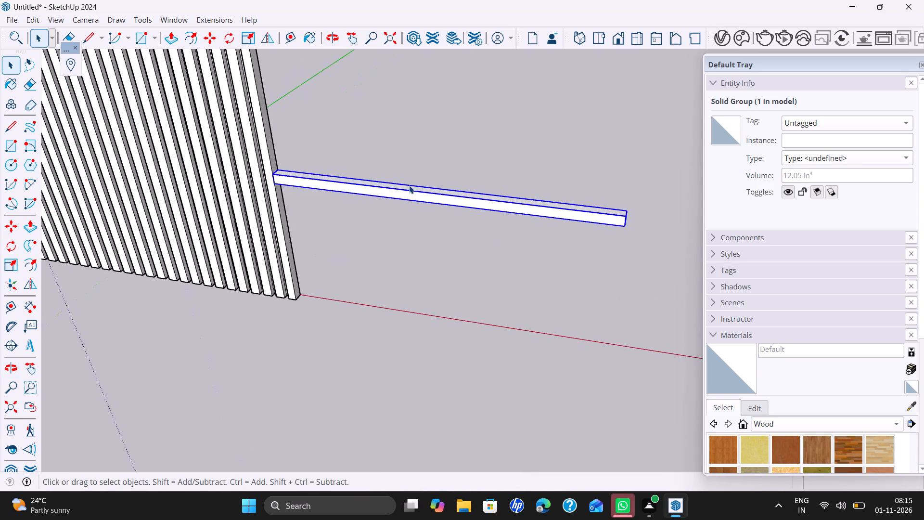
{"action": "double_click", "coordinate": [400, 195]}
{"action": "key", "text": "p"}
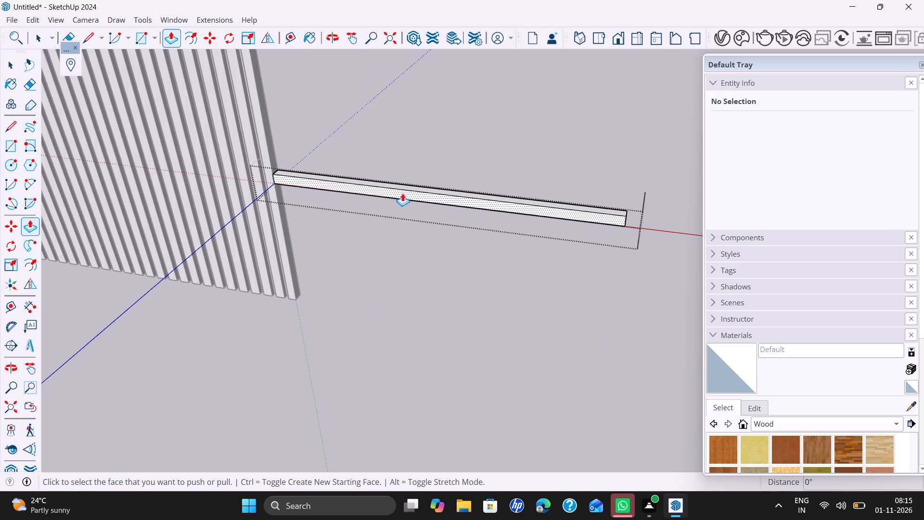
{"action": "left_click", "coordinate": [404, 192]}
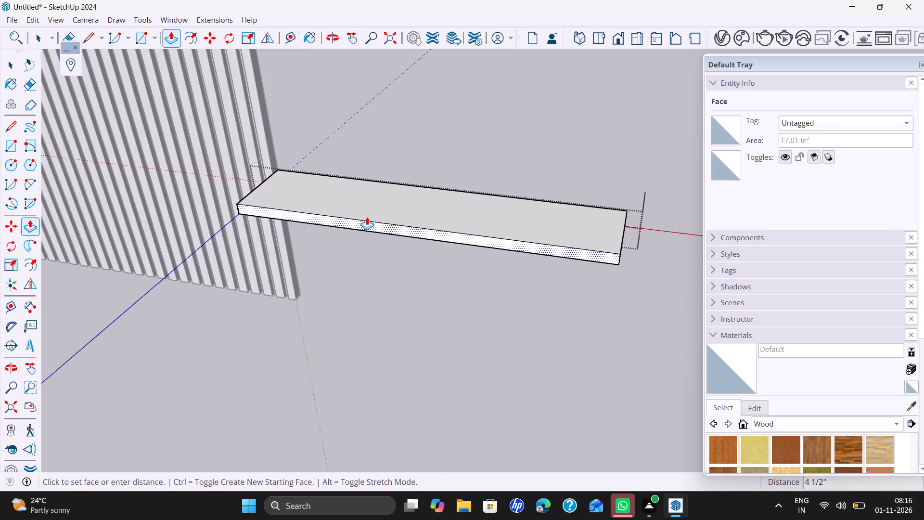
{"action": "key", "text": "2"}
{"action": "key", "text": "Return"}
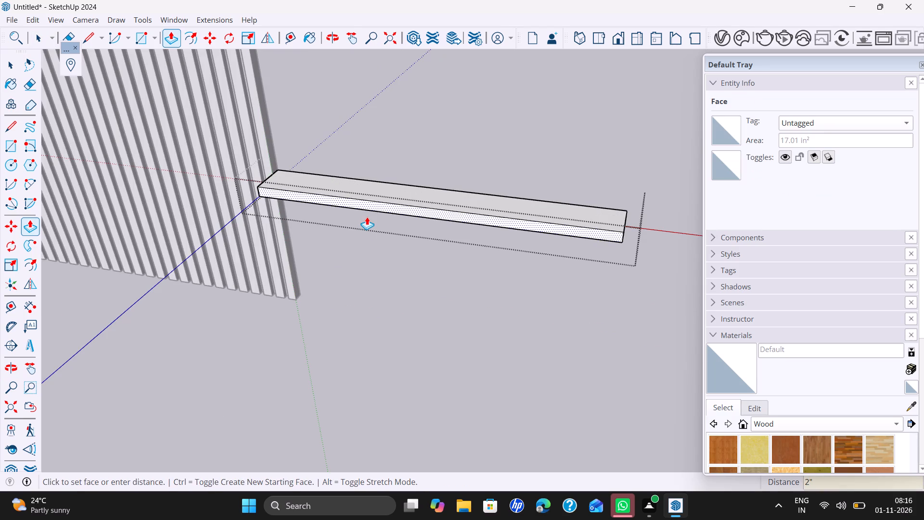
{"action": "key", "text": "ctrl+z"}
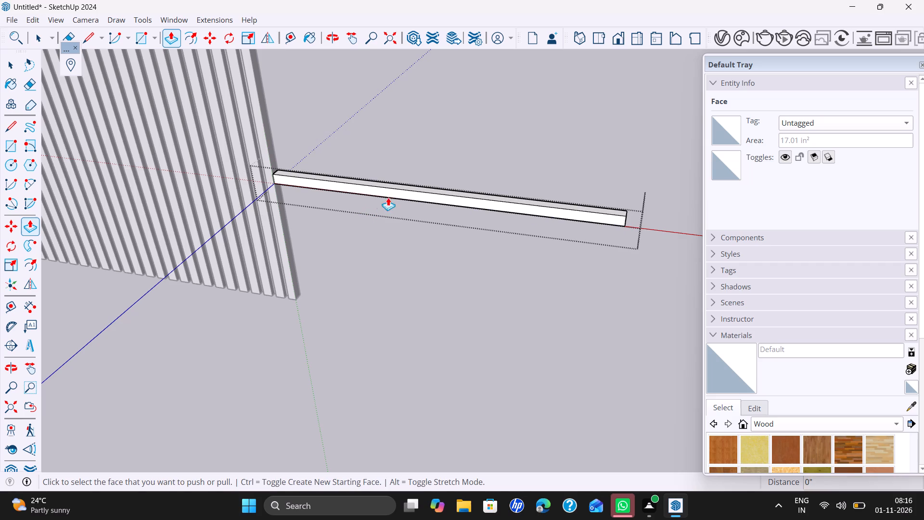
Extrude the bar's front face 2 mm and another 180 mm inside its group, turning it into a wide shelf.
{"action": "left_click", "coordinate": [400, 193]}
{"action": "type", "text": "2mm"}
{"action": "key", "text": "Return"}
{"action": "left_click", "coordinate": [398, 196]}
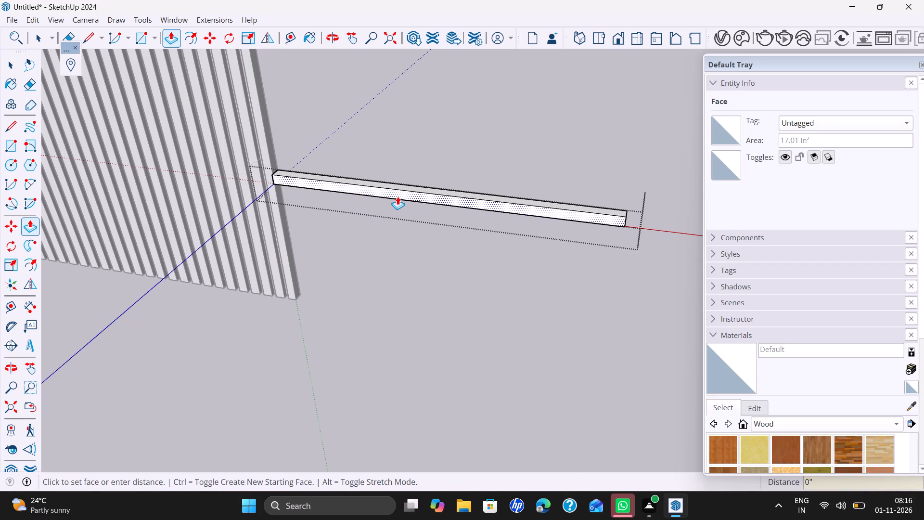
{"action": "key", "text": "2"}
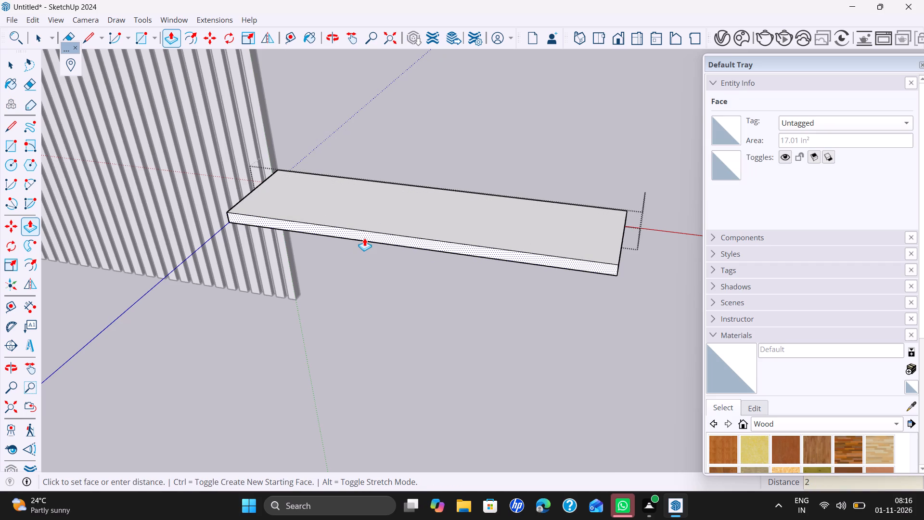
{"action": "key", "text": "BackSpace"}
{"action": "type", "text": "180mm"}
{"action": "key", "text": "Return"}
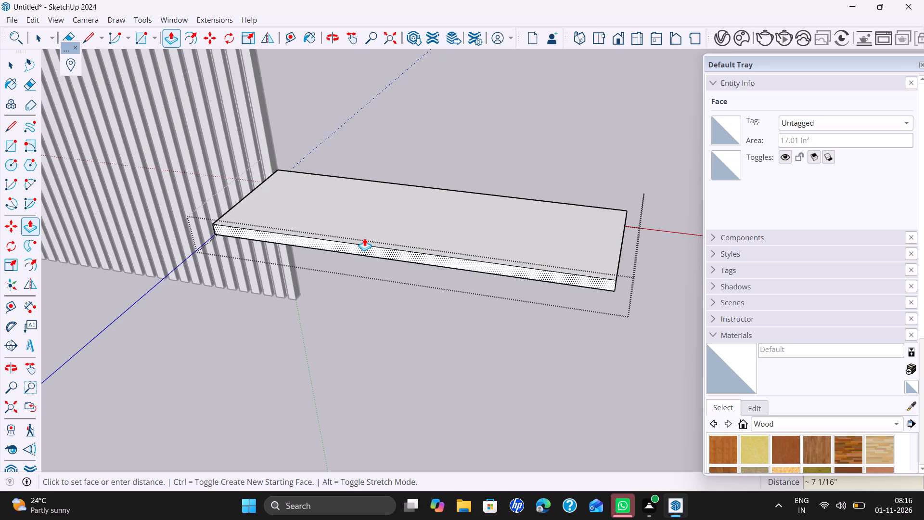
{"action": "key", "text": "space"}
Push the shelf's free end face 1' inward toward the panel to shorten the shelf.
{"action": "scroll", "coordinate": [443, 182], "scroll_direction": "down", "scroll_amount": 5}
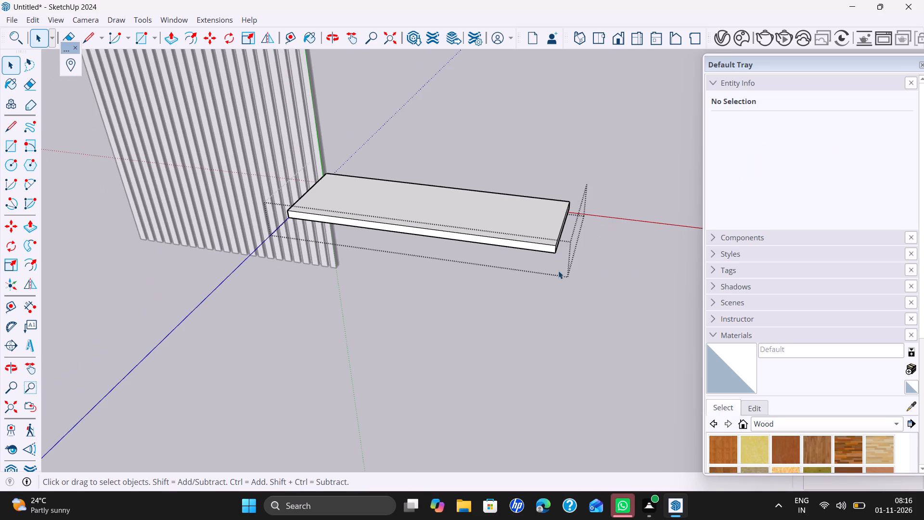
{"action": "key", "text": "p"}
{"action": "scroll", "coordinate": [558, 265], "scroll_direction": "up", "scroll_amount": 8}
{"action": "left_click", "coordinate": [555, 225]}
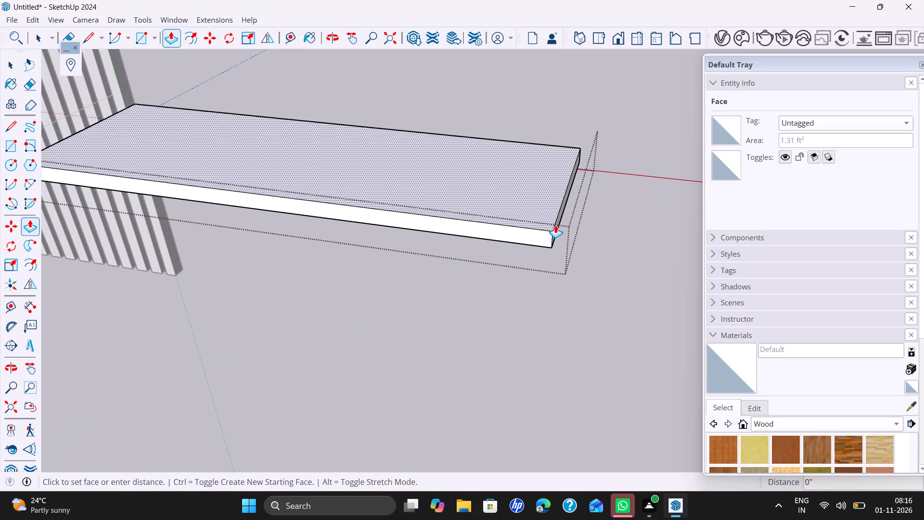
{"action": "key", "text": "Escape"}
{"action": "left_click", "coordinate": [555, 230]}
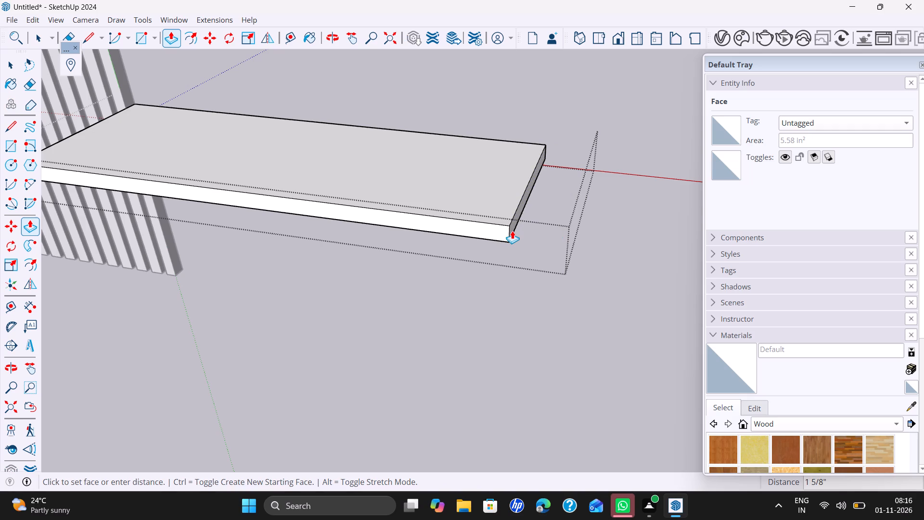
{"action": "type", "text": "1'"}
{"action": "key", "text": "Return"}
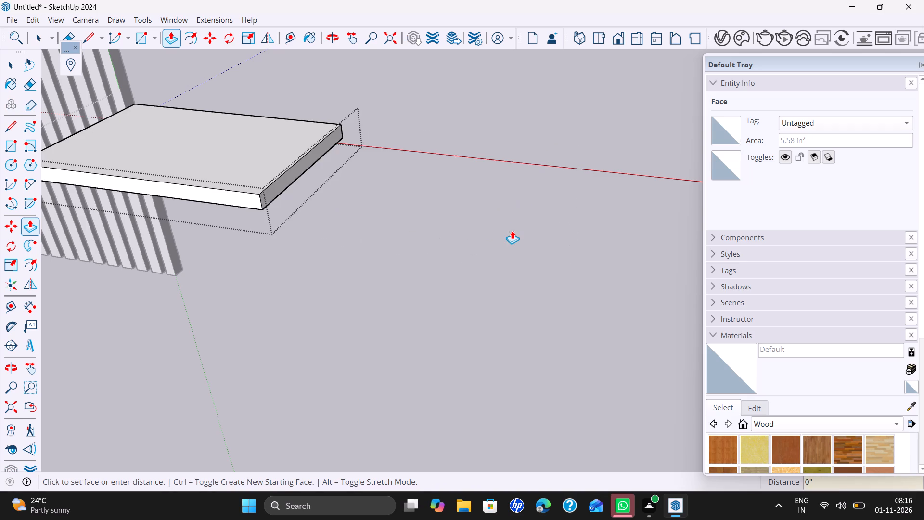
Push the shelf's front face back 50 mm to reduce its depth, and leave the group.
{"action": "scroll", "coordinate": [458, 231], "scroll_direction": "down", "scroll_amount": 7}
{"action": "middle_click_drag", "start_coordinate": [459, 248], "coordinate": [562, 274]}
{"action": "scroll", "coordinate": [429, 258], "scroll_direction": "up", "scroll_amount": 5}
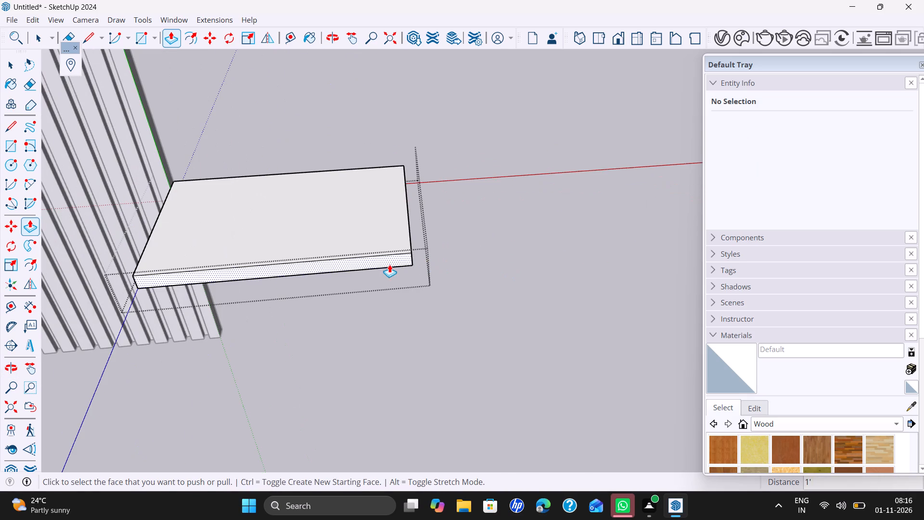
{"action": "left_click", "coordinate": [382, 264]}
{"action": "type", "text": "50mm"}
{"action": "key", "text": "Return"}
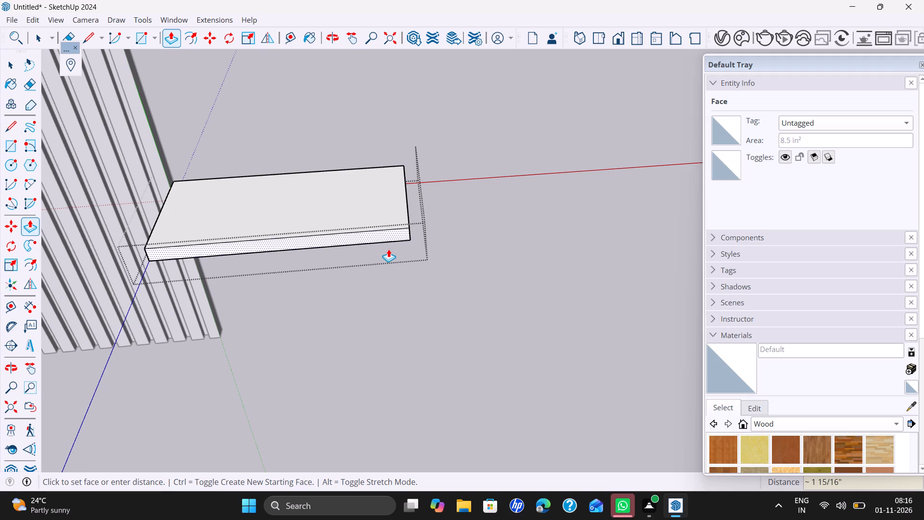
{"action": "key", "text": "space"}
{"action": "scroll", "coordinate": [432, 247], "scroll_direction": "down", "scroll_amount": 5}
{"action": "double_click", "coordinate": [456, 270]}
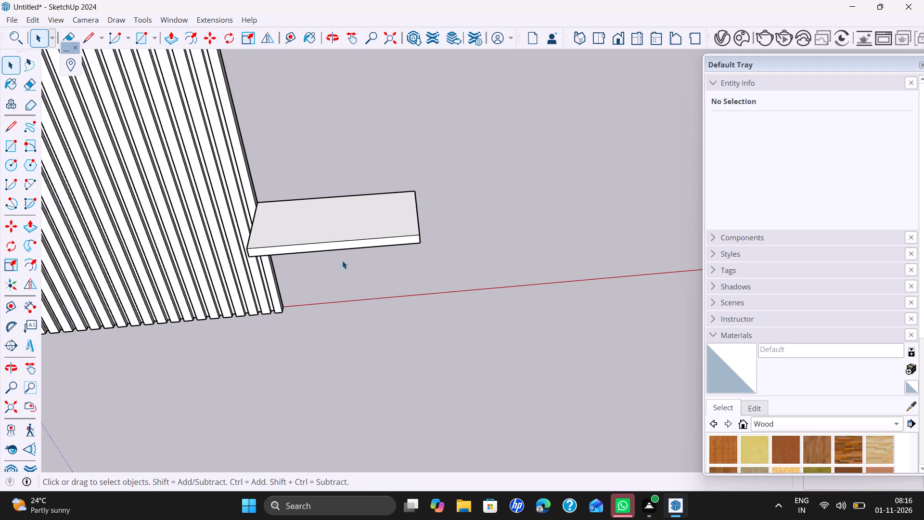
Copy the shelf group 318 mm up along the blue axis from its rear inner corner, as an array of two copies.
{"action": "scroll", "coordinate": [328, 261], "scroll_direction": "down", "scroll_amount": 6}
{"action": "middle_click_drag", "start_coordinate": [323, 263], "coordinate": [342, 317], "text": "shift"}
{"action": "middle_click_drag", "start_coordinate": [336, 306], "coordinate": [337, 242]}
{"action": "scroll", "coordinate": [345, 241], "scroll_direction": "down", "scroll_amount": 5}
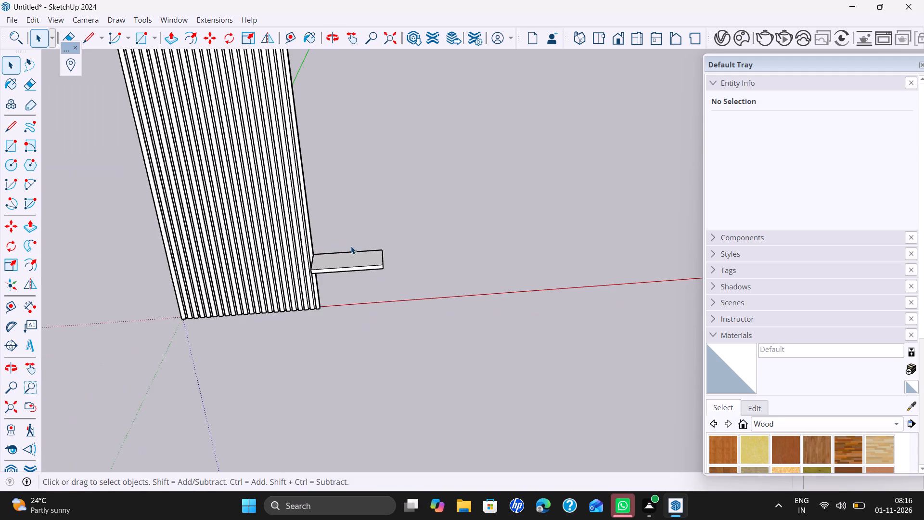
{"action": "middle_click_drag", "start_coordinate": [351, 247], "coordinate": [351, 288], "text": "shift"}
{"action": "left_click", "coordinate": [347, 307]}
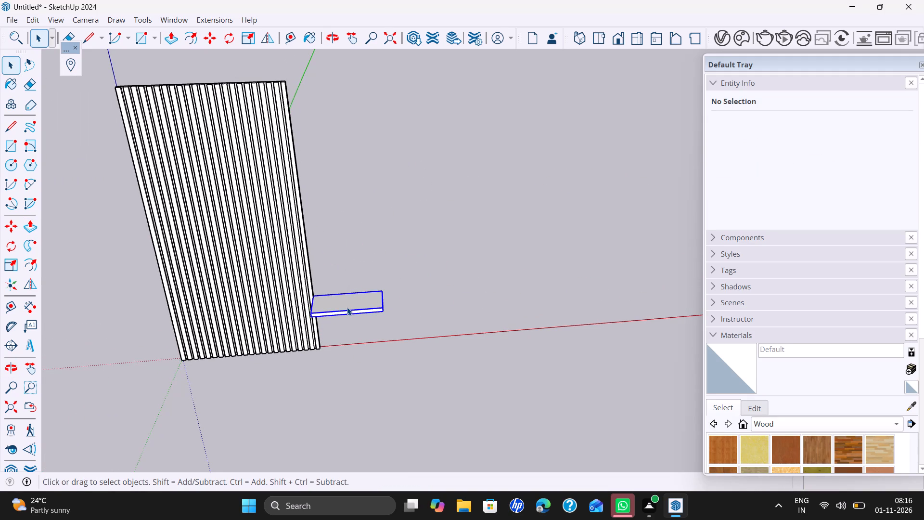
{"action": "key", "text": "m"}
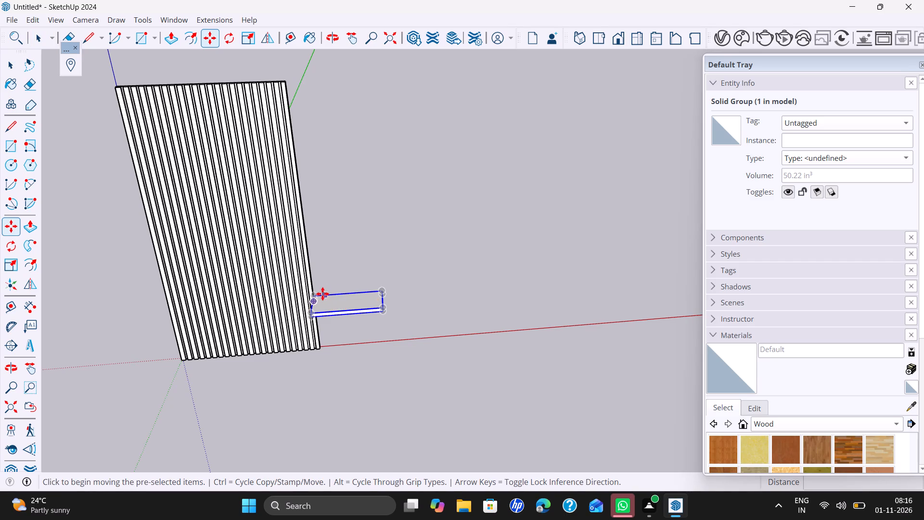
{"action": "scroll", "coordinate": [316, 294], "scroll_direction": "up", "scroll_amount": 13}
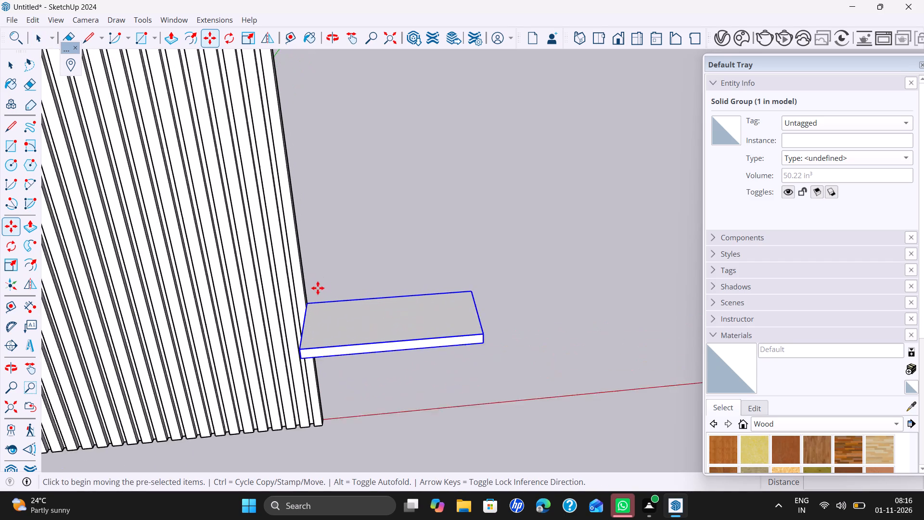
{"action": "left_click", "coordinate": [305, 300], "text": "ctrl"}
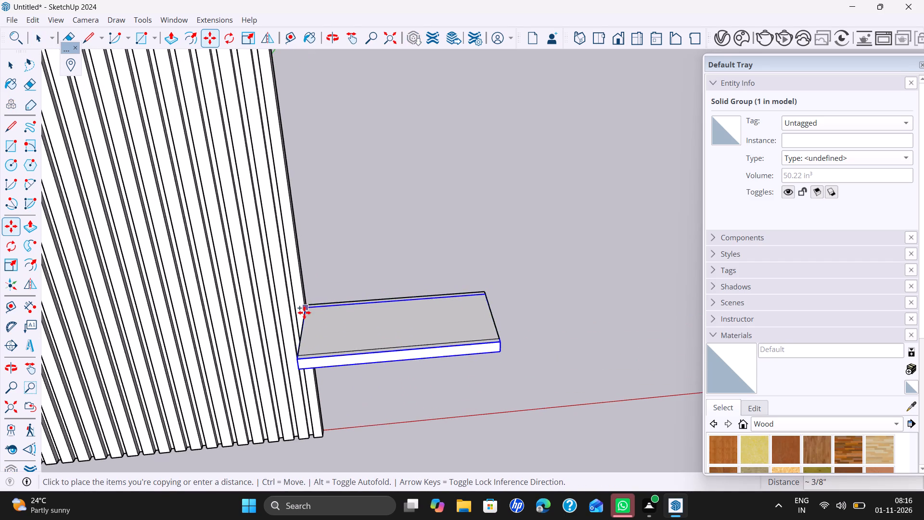
{"action": "key", "text": "Up"}
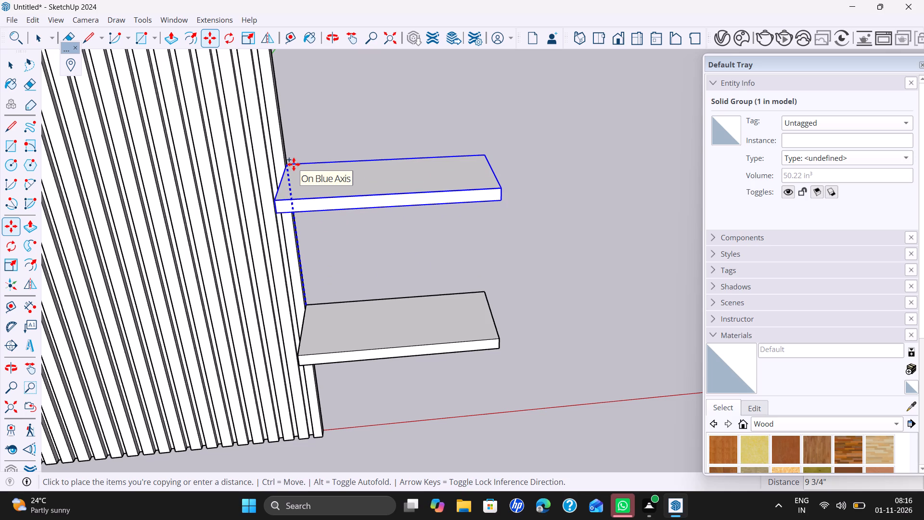
{"action": "type", "text": "318mm"}
{"action": "key", "text": "Return"}
{"action": "key", "text": "x"}
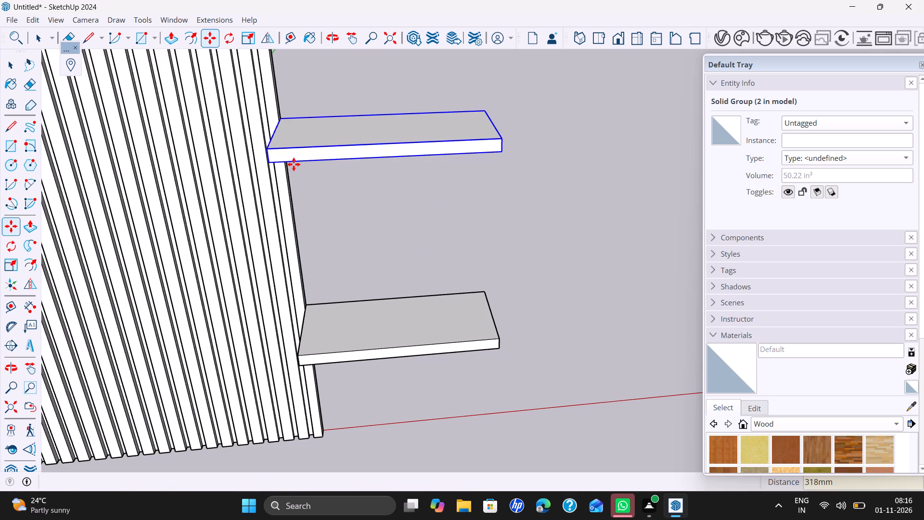
{"action": "key", "text": "2"}
{"action": "key", "text": "Return"}
{"action": "scroll", "coordinate": [294, 164], "scroll_direction": "down", "scroll_amount": 3}
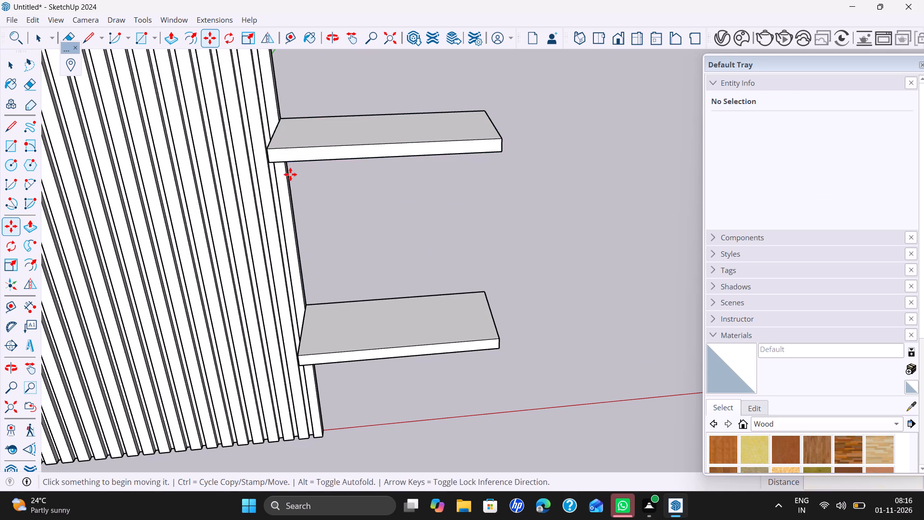
{"action": "scroll", "coordinate": [290, 174], "scroll_direction": "down", "scroll_amount": 19}
{"action": "scroll", "coordinate": [302, 185], "scroll_direction": "down", "scroll_amount": 12}
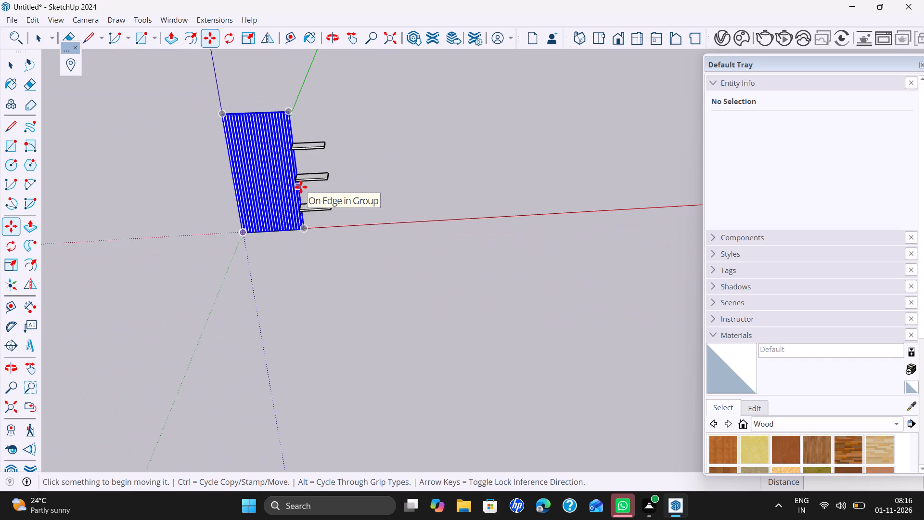
{"action": "key", "text": "space"}
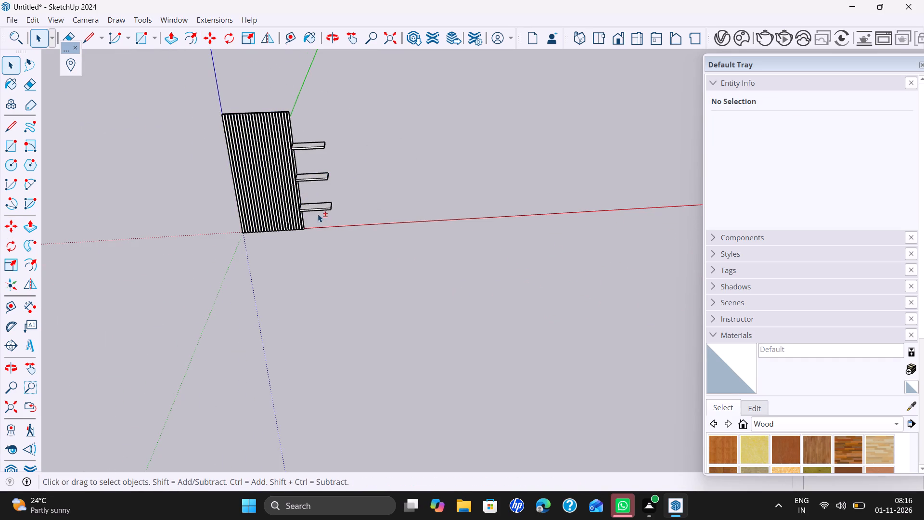
Extrude the top shelf's inner end face 300 mm across the front of the fluted panel, inside its group.
{"action": "middle_click_drag", "start_coordinate": [318, 214], "coordinate": [316, 244], "text": "shift"}
{"action": "middle_click_drag", "start_coordinate": [316, 239], "coordinate": [305, 168]}
{"action": "scroll", "coordinate": [305, 168], "scroll_direction": "up", "scroll_amount": 6}
{"action": "double_click", "coordinate": [305, 175]}
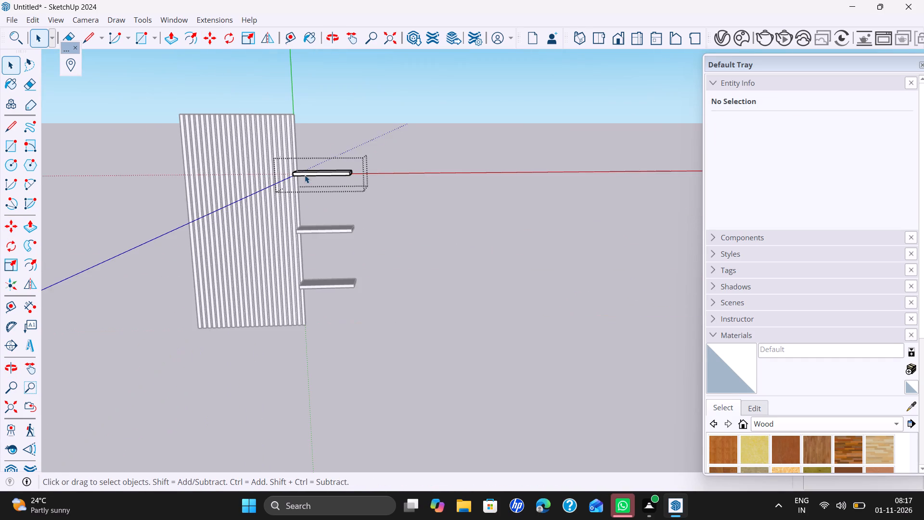
{"action": "middle_click_drag", "start_coordinate": [305, 175], "coordinate": [398, 196]}
{"action": "key", "text": "p"}
{"action": "scroll", "coordinate": [332, 187], "scroll_direction": "up", "scroll_amount": 6}
{"action": "scroll", "coordinate": [269, 193], "scroll_direction": "up", "scroll_amount": 2}
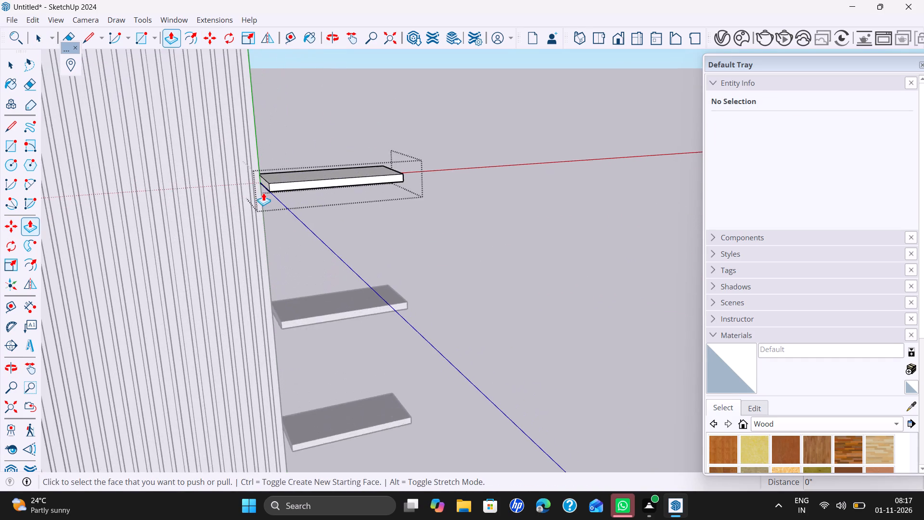
{"action": "scroll", "coordinate": [263, 193], "scroll_direction": "up", "scroll_amount": 1}
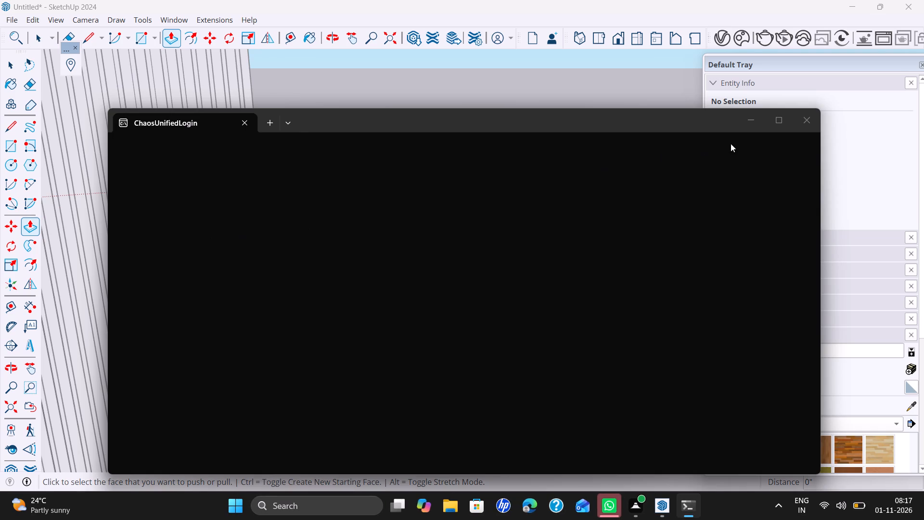
{"action": "left_click", "coordinate": [804, 115]}
{"action": "left_click", "coordinate": [266, 183]}
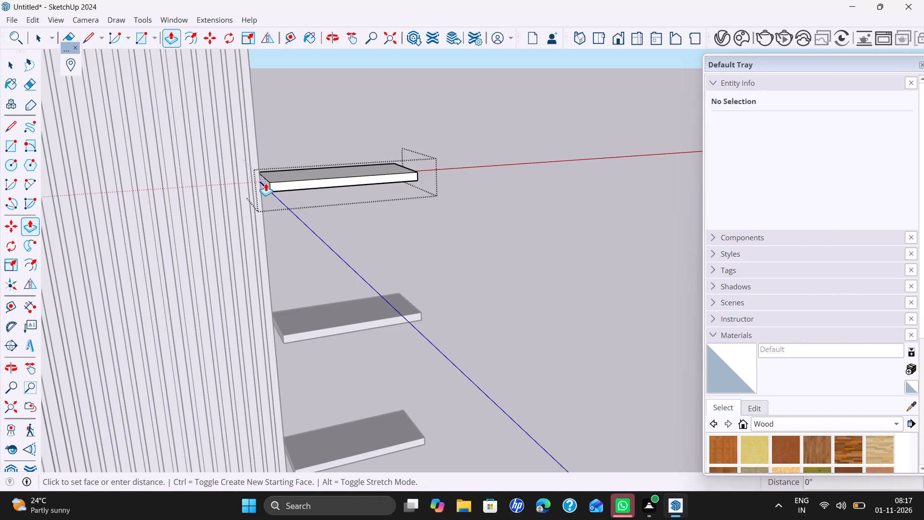
{"action": "key", "text": "3"}
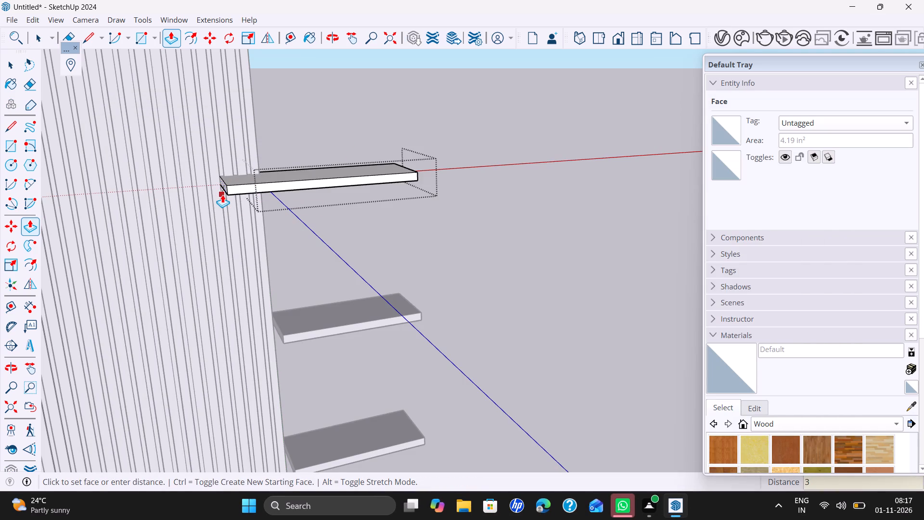
{"action": "type", "text": "00mm"}
{"action": "key", "text": "Return"}
{"action": "scroll", "coordinate": [253, 203], "scroll_direction": "down", "scroll_amount": 7}
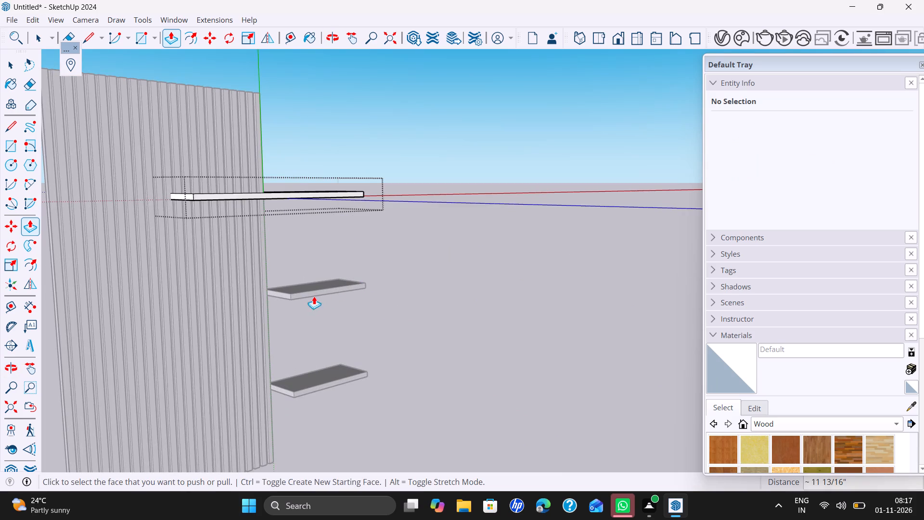
Repeat the 300 mm extrusion across the panel on the middle shelf's inner end face, inside its group.
{"action": "scroll", "coordinate": [283, 297], "scroll_direction": "up", "scroll_amount": 2}
{"action": "key", "text": "space"}
{"action": "double_click", "coordinate": [277, 293]}
{"action": "double_click", "coordinate": [278, 294]}
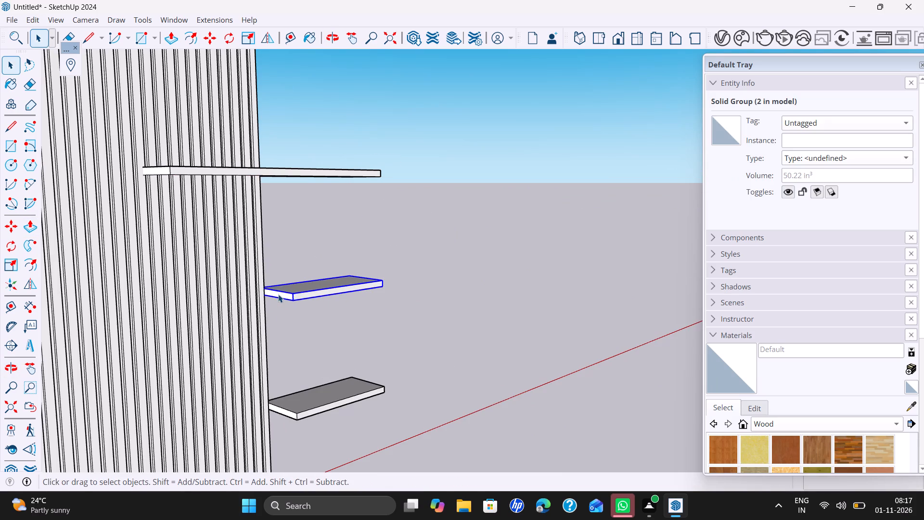
{"action": "key", "text": "p"}
{"action": "double_click", "coordinate": [282, 294]}
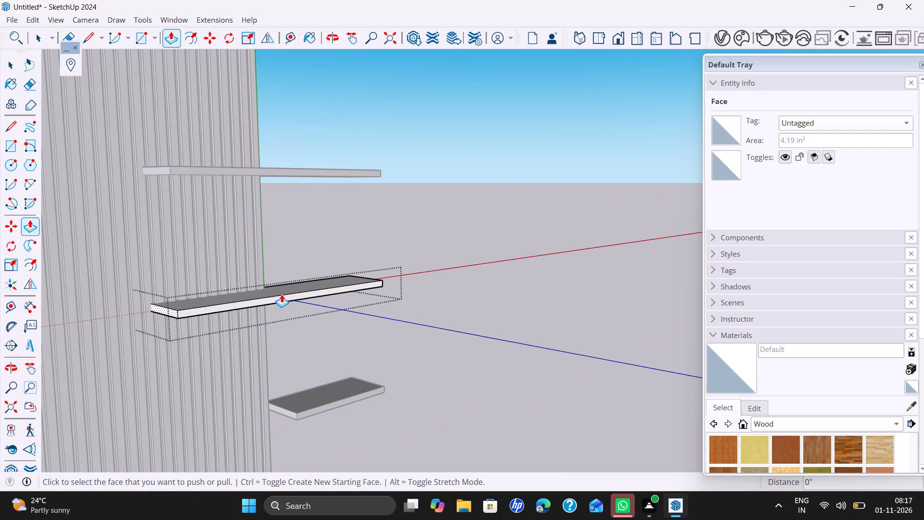
{"action": "key", "text": "space"}
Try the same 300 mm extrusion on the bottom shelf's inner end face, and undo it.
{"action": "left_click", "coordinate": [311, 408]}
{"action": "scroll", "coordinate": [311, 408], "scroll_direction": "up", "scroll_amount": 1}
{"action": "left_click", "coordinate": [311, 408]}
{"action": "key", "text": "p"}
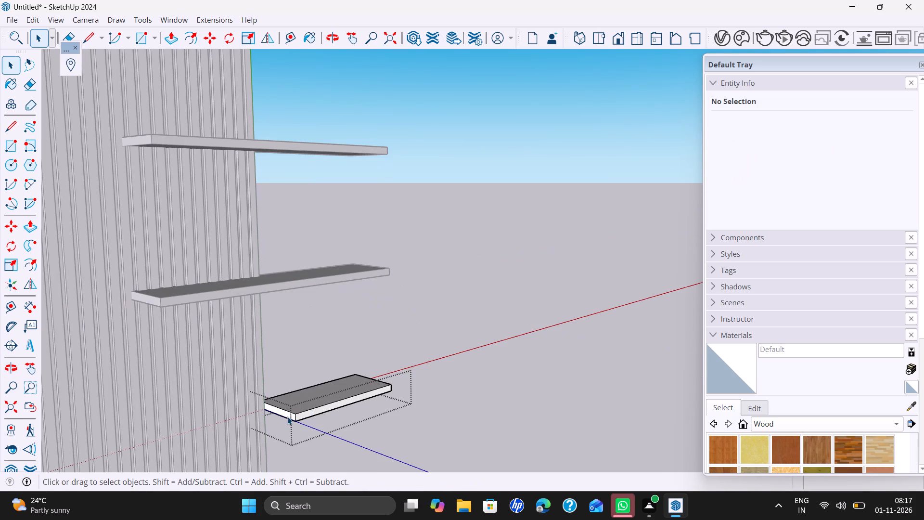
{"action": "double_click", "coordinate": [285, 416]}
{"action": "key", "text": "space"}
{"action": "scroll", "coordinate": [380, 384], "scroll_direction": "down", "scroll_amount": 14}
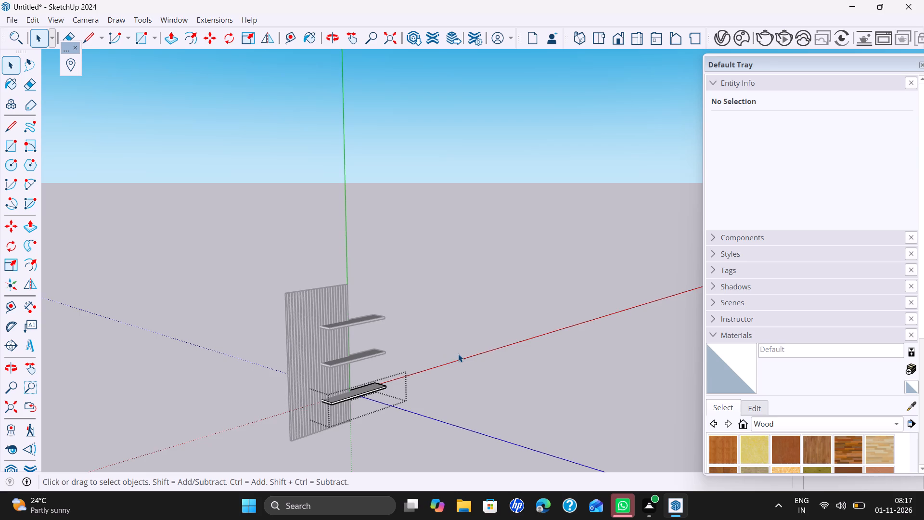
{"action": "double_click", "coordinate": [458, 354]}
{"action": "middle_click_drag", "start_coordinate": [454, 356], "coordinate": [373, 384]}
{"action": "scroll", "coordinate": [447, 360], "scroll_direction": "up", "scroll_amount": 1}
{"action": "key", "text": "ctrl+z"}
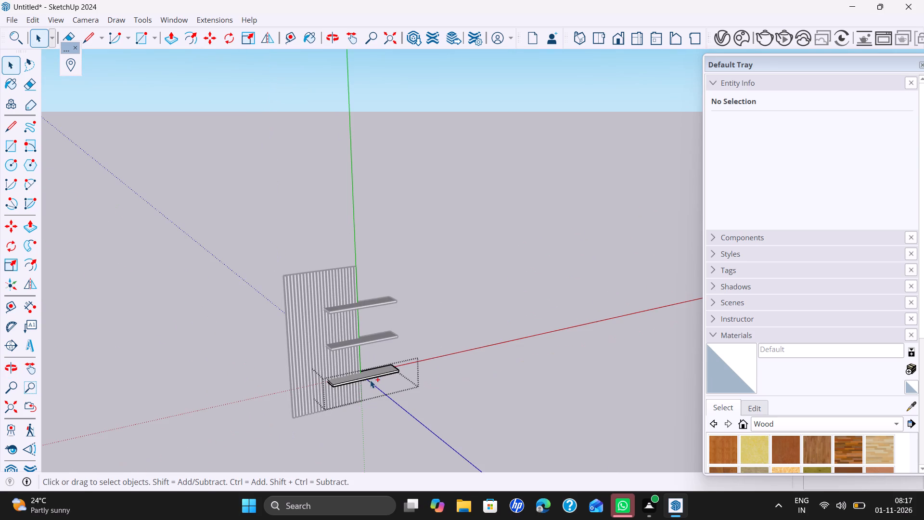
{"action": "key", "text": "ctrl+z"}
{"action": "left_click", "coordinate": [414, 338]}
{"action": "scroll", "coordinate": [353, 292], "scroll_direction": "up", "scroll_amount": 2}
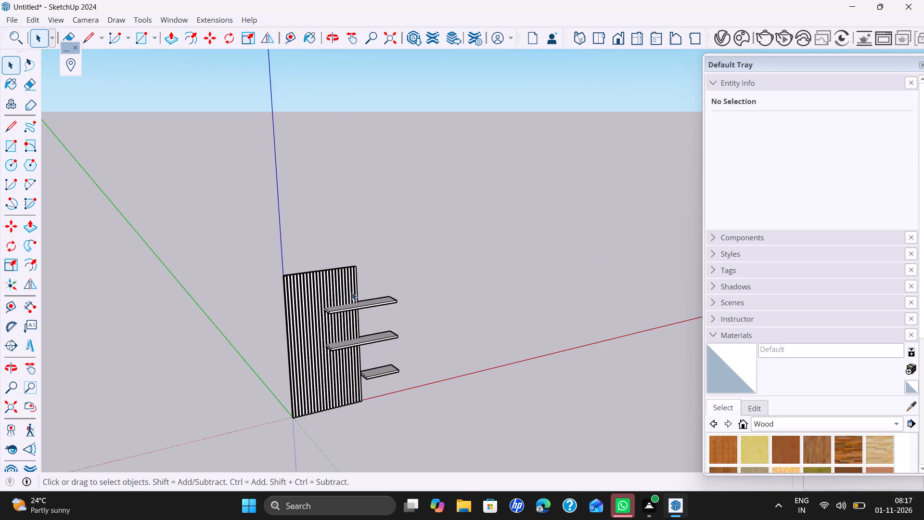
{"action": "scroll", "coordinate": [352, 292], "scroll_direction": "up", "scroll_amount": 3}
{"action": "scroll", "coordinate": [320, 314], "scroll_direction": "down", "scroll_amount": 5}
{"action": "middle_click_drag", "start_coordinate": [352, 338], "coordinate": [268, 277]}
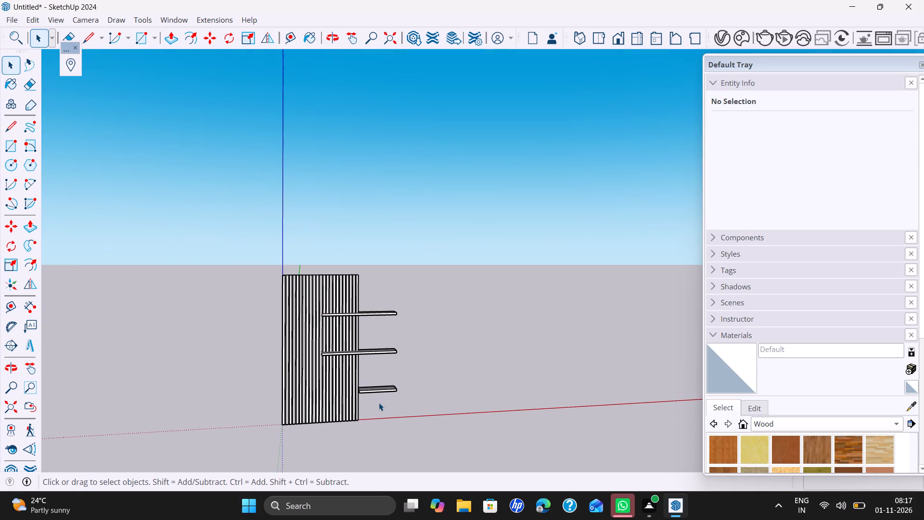
Examine the fluted panel and its three side shelves from the front and slightly above, with free space beside them.
{"action": "scroll", "coordinate": [377, 393], "scroll_direction": "up", "scroll_amount": 5}
{"action": "middle_click_drag", "start_coordinate": [474, 336], "coordinate": [452, 339]}
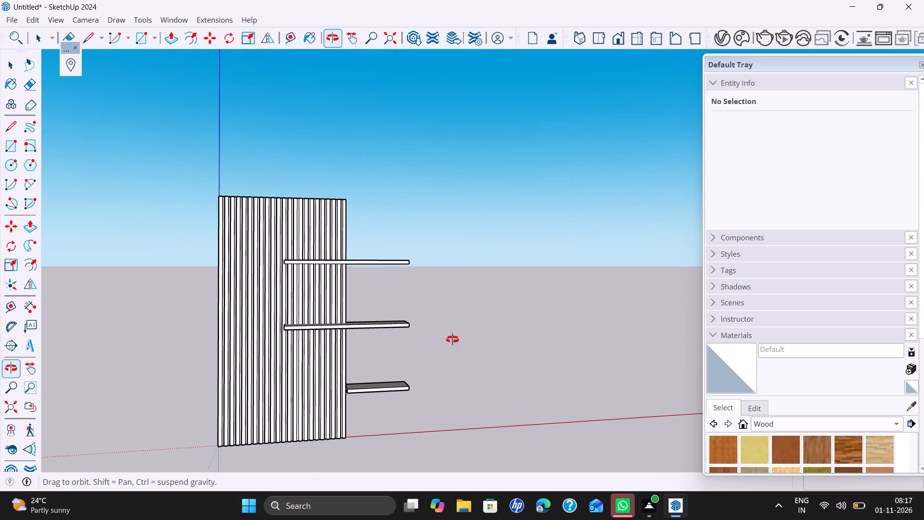
{"action": "middle_click_drag", "start_coordinate": [452, 339], "coordinate": [435, 371]}
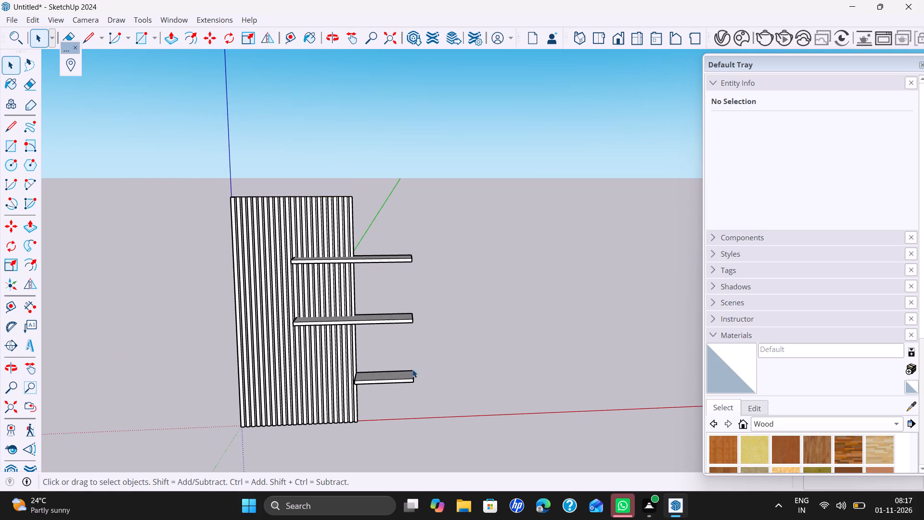
{"action": "scroll", "coordinate": [435, 368], "scroll_direction": "down", "scroll_amount": 3}
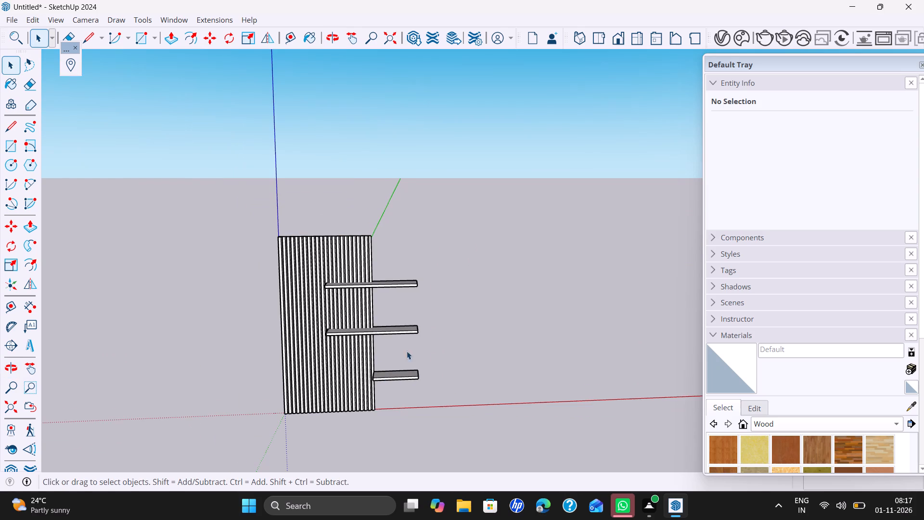
{"action": "middle_click_drag", "start_coordinate": [501, 345], "coordinate": [387, 355], "text": "shift"}
{"action": "middle_click_drag", "start_coordinate": [451, 359], "coordinate": [381, 351], "text": "shift"}
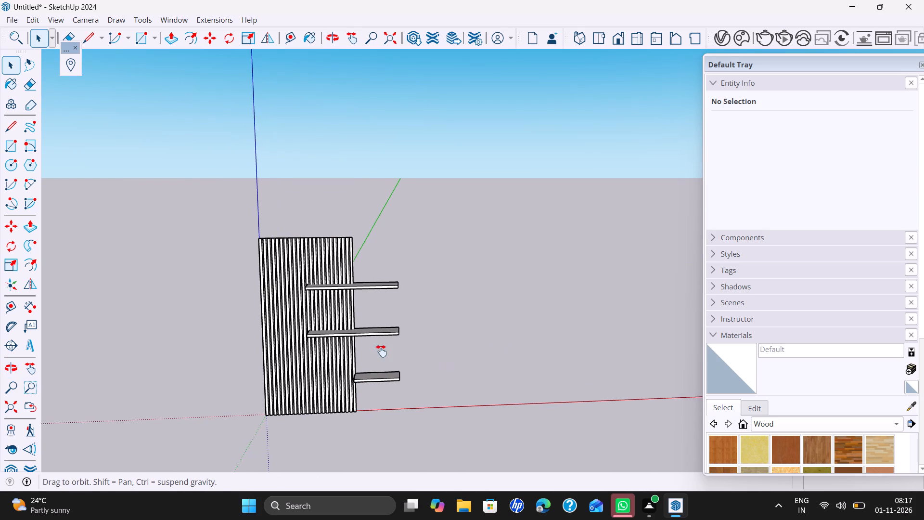
{"action": "middle_click_drag", "start_coordinate": [381, 351], "coordinate": [299, 349], "text": "shift"}
{"action": "scroll", "coordinate": [391, 349], "scroll_direction": "down", "scroll_amount": 4}
{"action": "middle_click_drag", "start_coordinate": [356, 371], "coordinate": [353, 371], "text": "shift"}
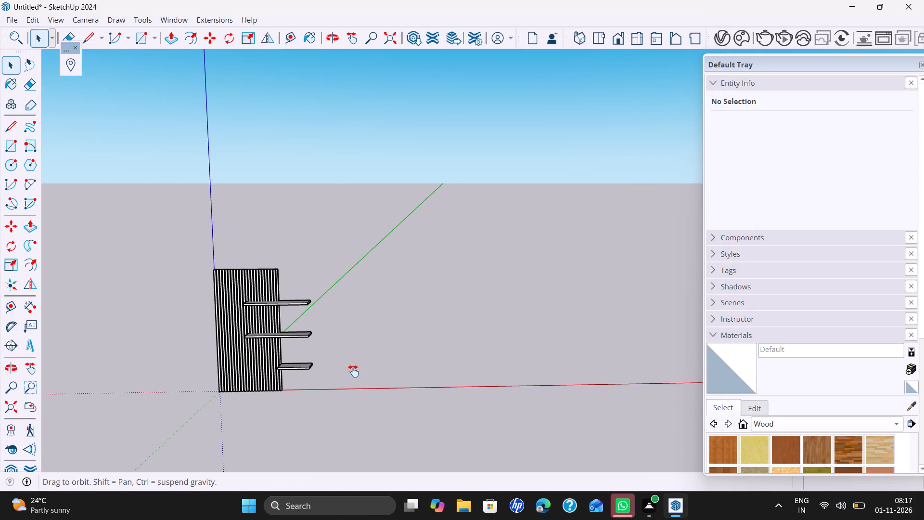
{"action": "middle_click_drag", "start_coordinate": [353, 371], "coordinate": [303, 371], "text": "shift"}
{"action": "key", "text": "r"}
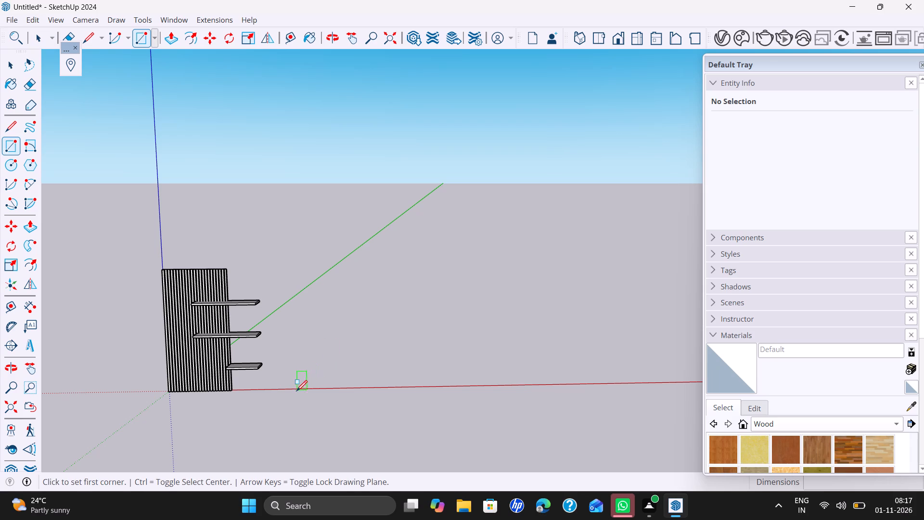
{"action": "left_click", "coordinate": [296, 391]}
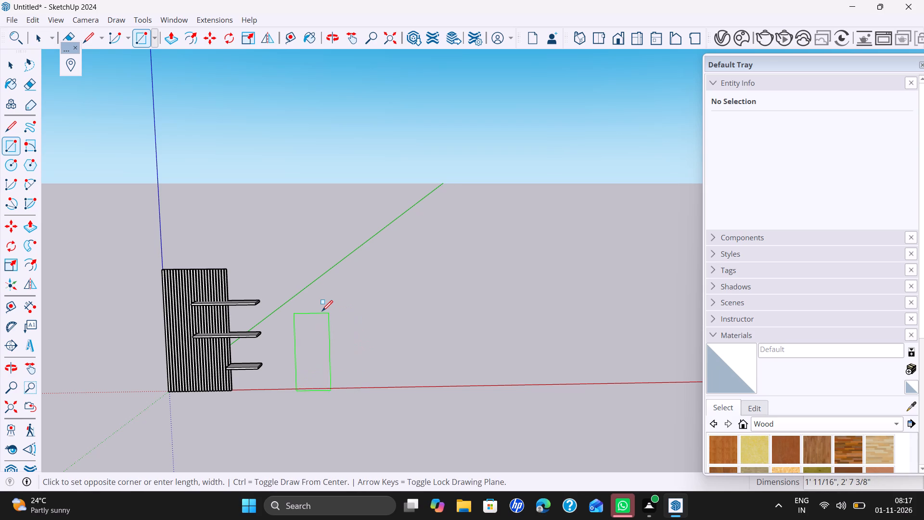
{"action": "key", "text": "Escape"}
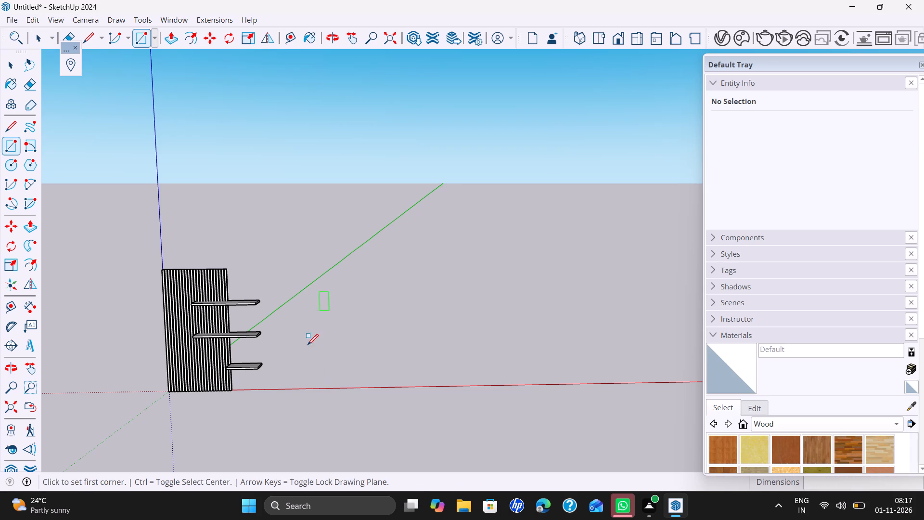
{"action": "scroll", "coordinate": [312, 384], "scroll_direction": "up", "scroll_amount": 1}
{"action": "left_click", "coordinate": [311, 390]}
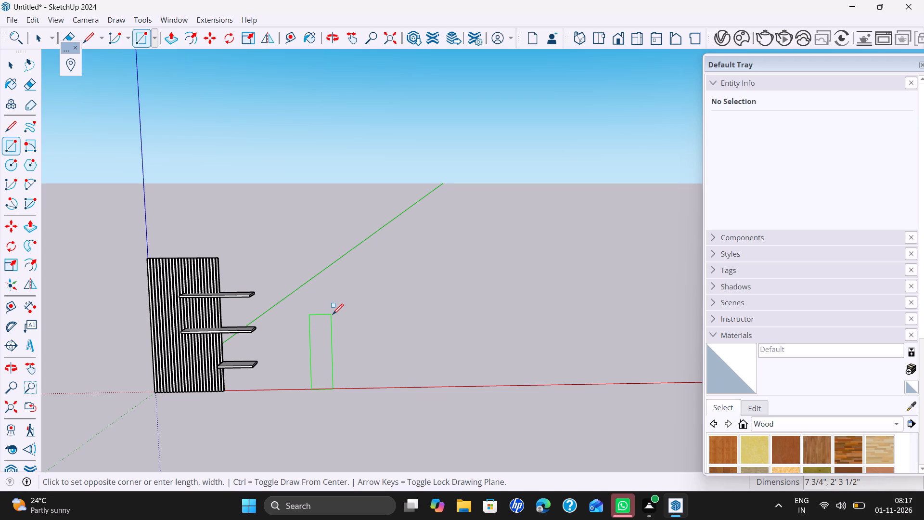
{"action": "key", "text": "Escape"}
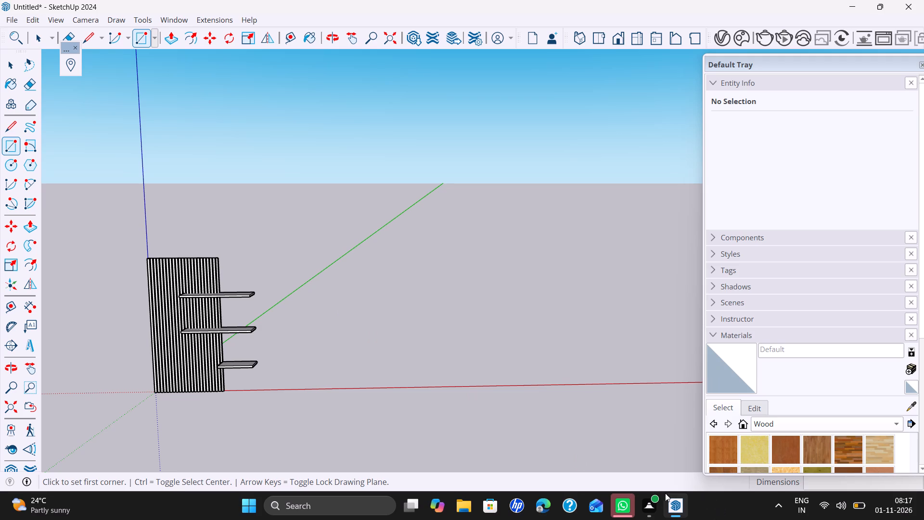
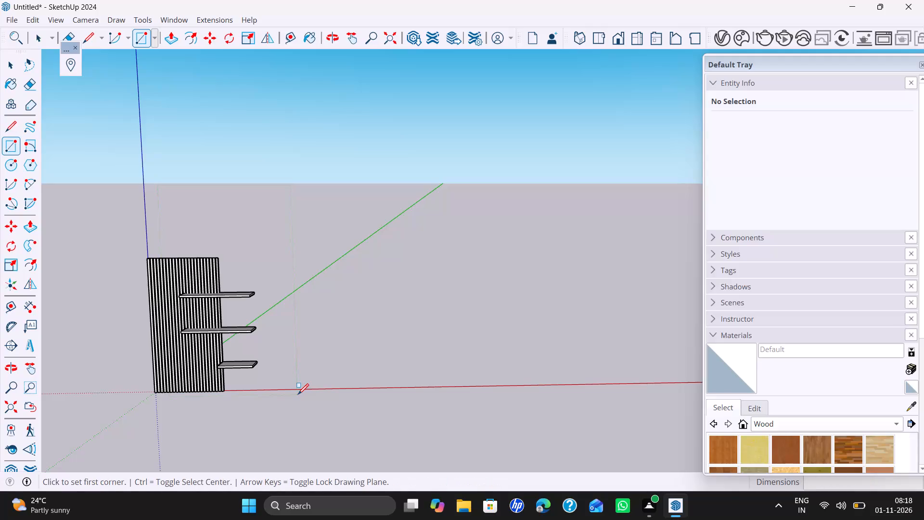
Draw a 3' line on the ground parallel to the red axis, in the free space beside the shelves.
{"action": "key", "text": "l"}
{"action": "left_click", "coordinate": [292, 389]}
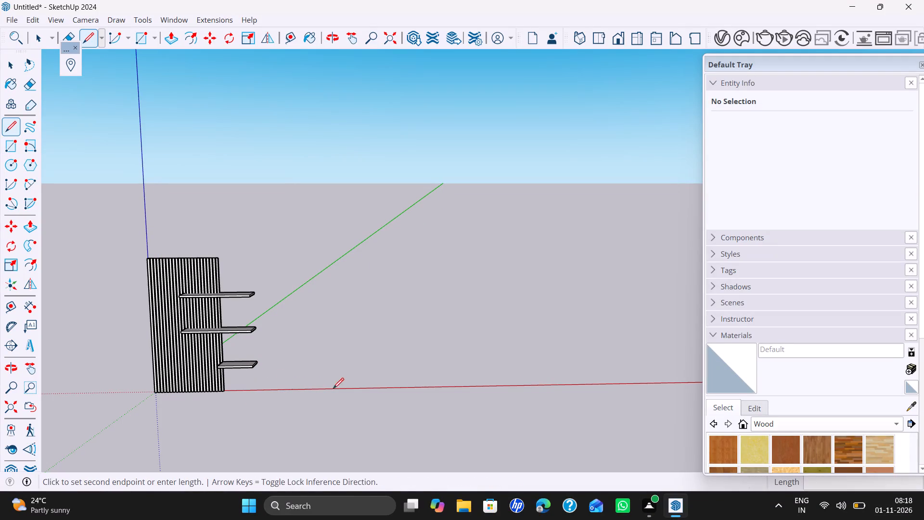
{"action": "key", "text": "grave"}
{"action": "key", "text": "Escape"}
{"action": "left_click", "coordinate": [326, 376]}
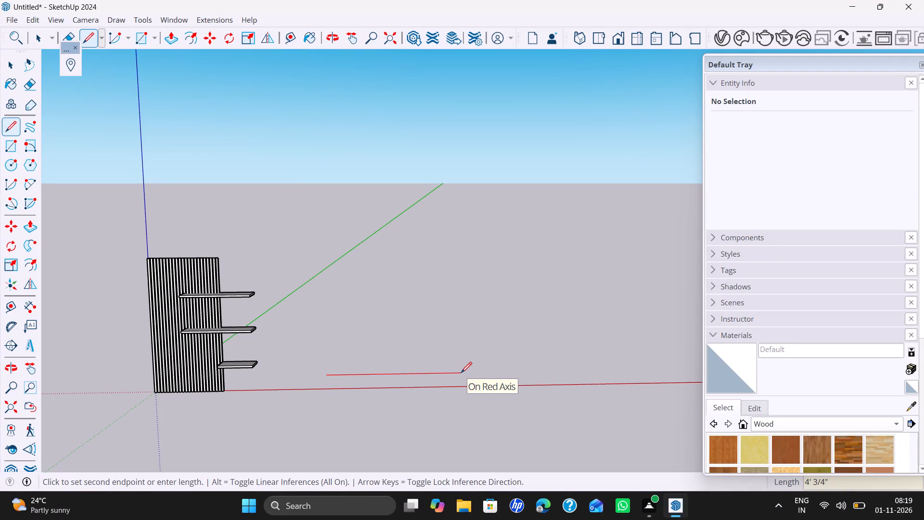
{"action": "key", "text": "3"}
{"action": "key", "text": "apostrophe"}
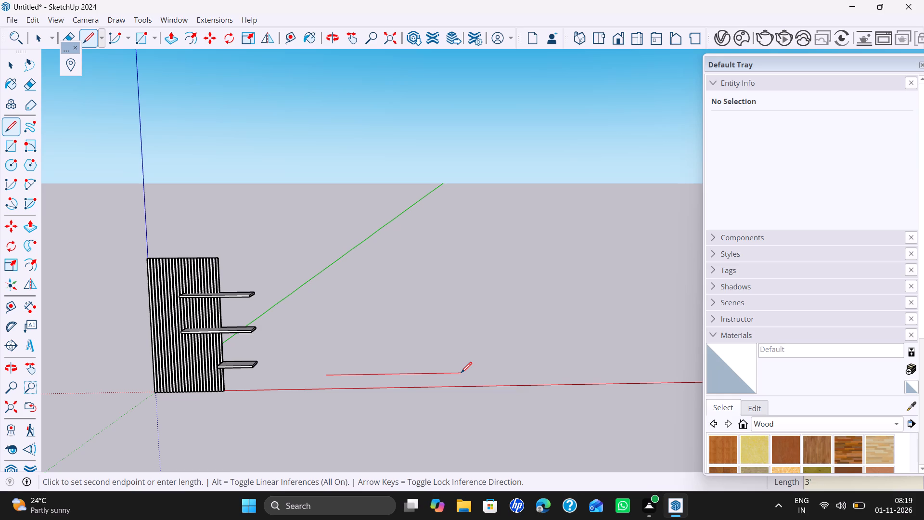
{"action": "key", "text": "Return"}
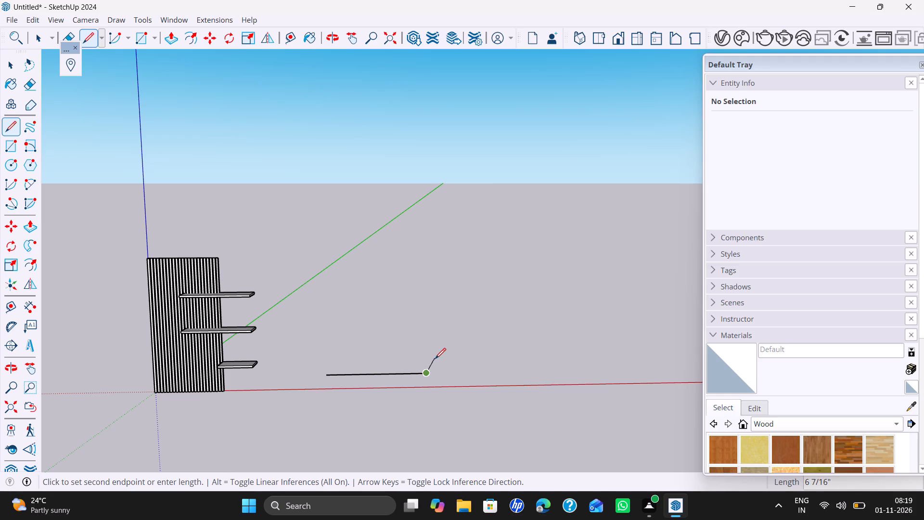
Complete the line into a closed rectangle 6" deep along the green axis.
{"action": "key", "text": "Left"}
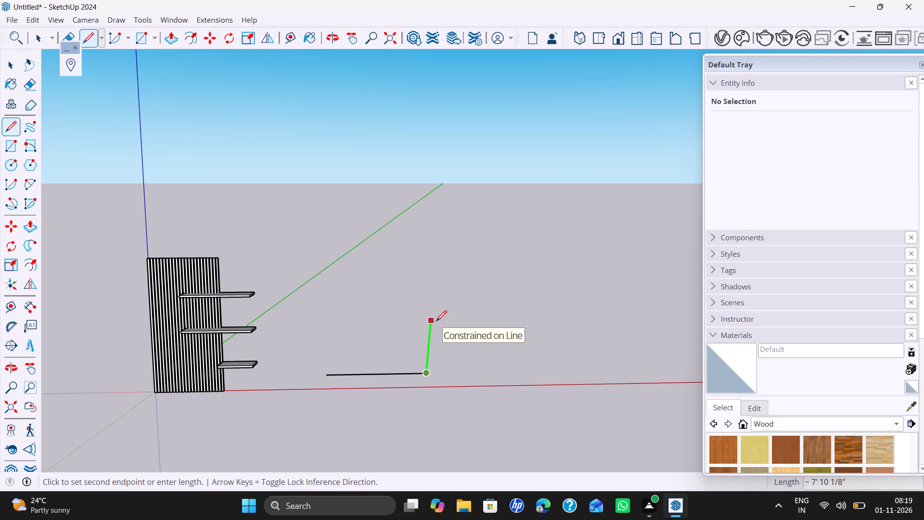
{"action": "middle_click_drag", "start_coordinate": [436, 321], "coordinate": [441, 305]}
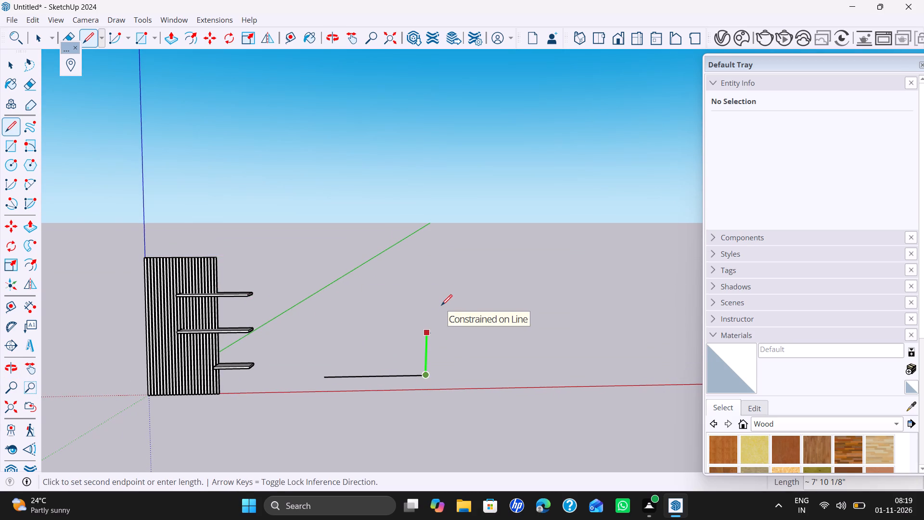
{"action": "key", "text": "3"}
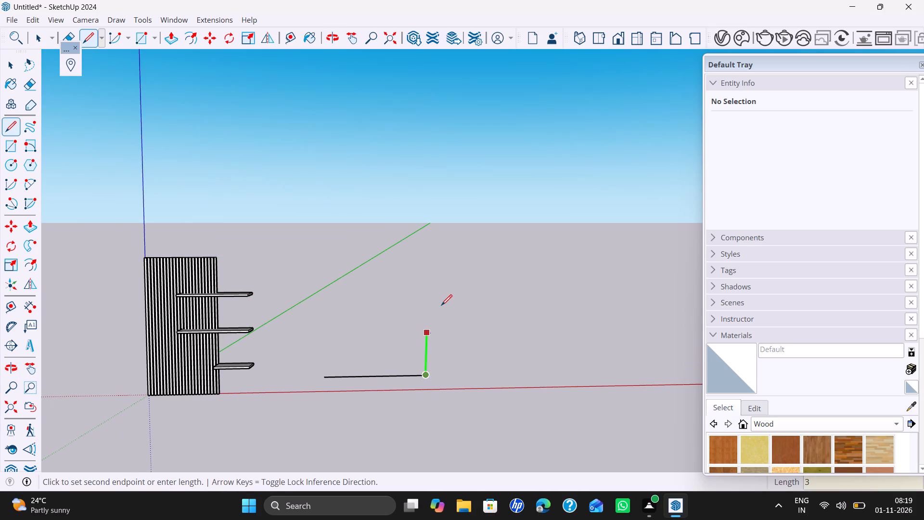
{"action": "key", "text": "BackSpace"}
{"action": "key", "text": "1"}
{"action": "key", "text": "BackSpace"}
{"action": "type", "text": "6\""}
{"action": "key", "text": "Return"}
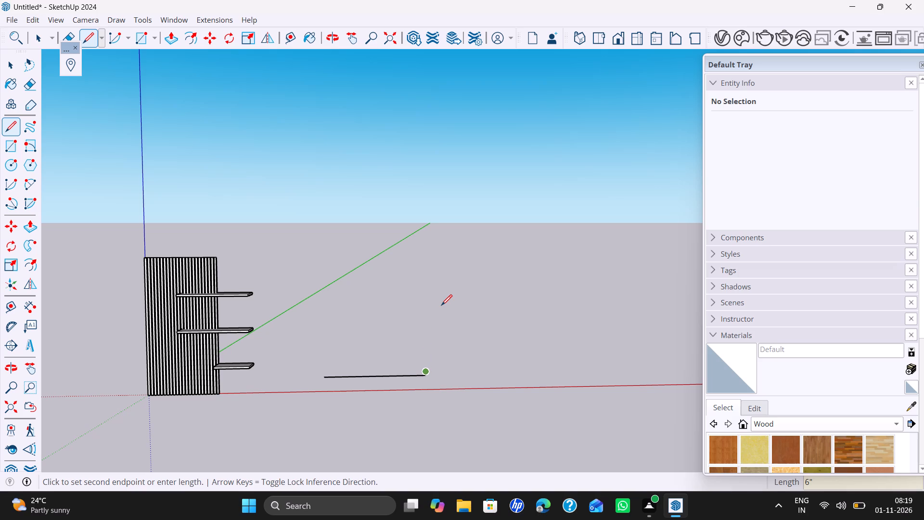
{"action": "left_click", "coordinate": [331, 368]}
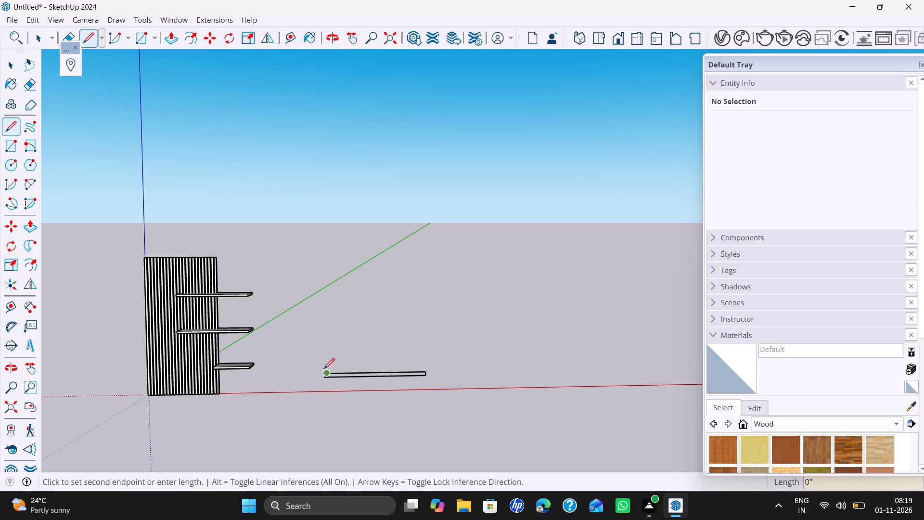
{"action": "left_click", "coordinate": [323, 379]}
Copy the rectangle's short edge nearest the shelves 4" outward along the red axis.
{"action": "scroll", "coordinate": [344, 362], "scroll_direction": "up", "scroll_amount": 10}
{"action": "middle_click_drag", "start_coordinate": [410, 352], "coordinate": [392, 432]}
{"action": "scroll", "coordinate": [362, 378], "scroll_direction": "up", "scroll_amount": 4}
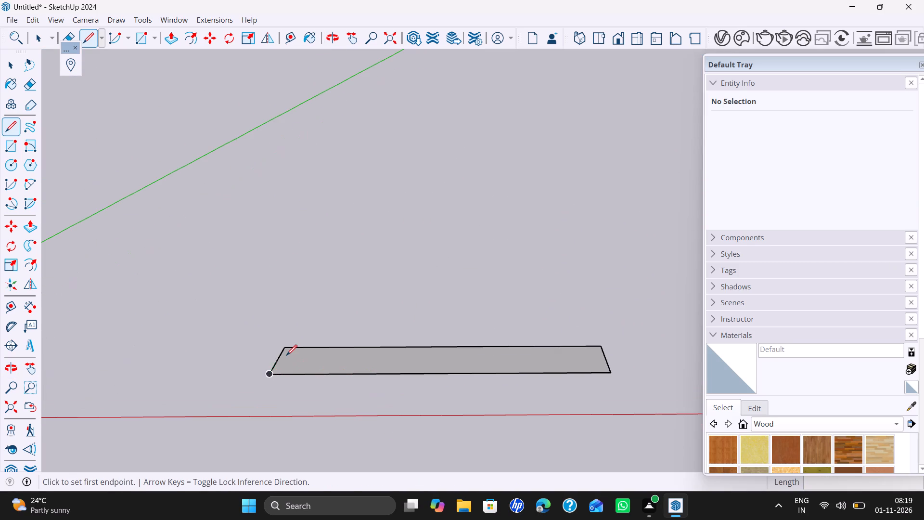
{"action": "key", "text": "space"}
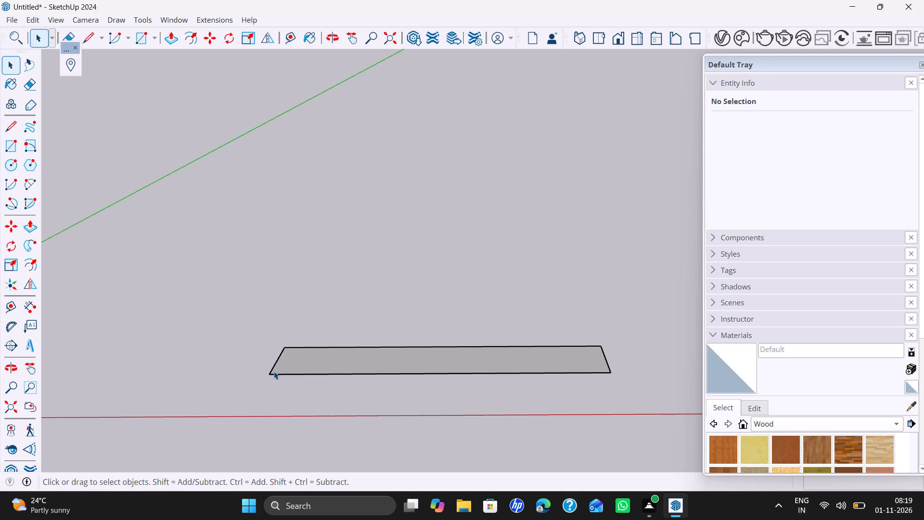
{"action": "left_click", "coordinate": [274, 371]}
{"action": "key", "text": "m"}
{"action": "left_click", "coordinate": [271, 377], "text": "ctrl"}
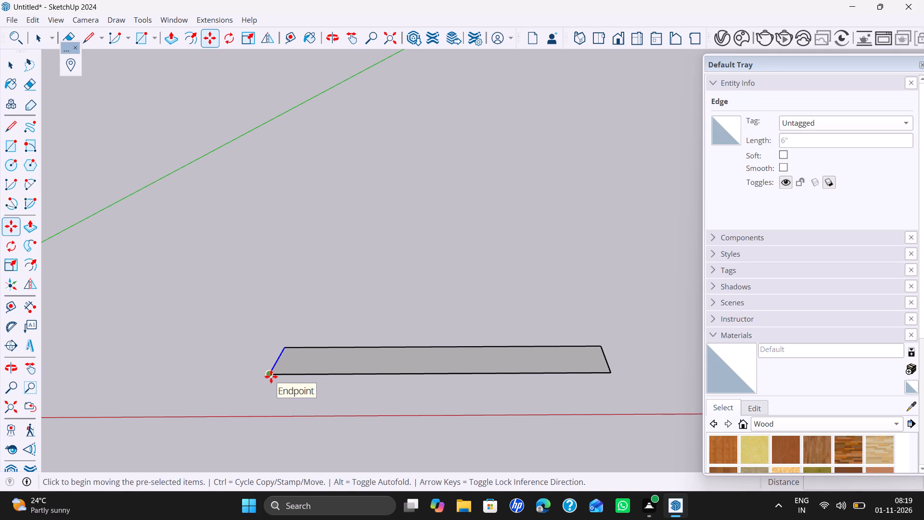
{"action": "type", "text": "150"}
{"action": "key", "text": "BackSpace"}
{"action": "key", "text": "BackSpace"}
{"action": "key", "text": "BackSpace"}
{"action": "key", "text": "BackSpace"}
{"action": "key", "text": "BackSpace"}
{"action": "key", "text": "BackSpace"}
{"action": "key", "text": "BackSpace"}
{"action": "key", "text": "BackSpace"}
{"action": "key", "text": "BackSpace"}
{"action": "key", "text": "BackSpace"}
{"action": "key", "text": "BackSpace"}
{"action": "key", "text": "BackSpace"}
{"action": "key", "text": "BackSpace"}
{"action": "key", "text": "BackSpace"}
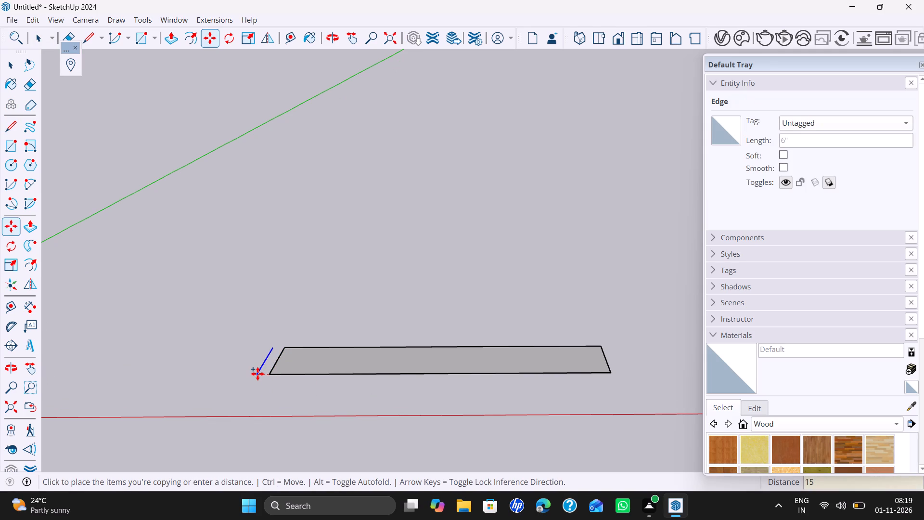
{"action": "key", "text": "BackSpace"}
{"action": "key", "text": "BackSpace"}
{"action": "key", "text": "BackSpace"}
{"action": "type", "text": "4\""}
{"action": "key", "text": "Return"}
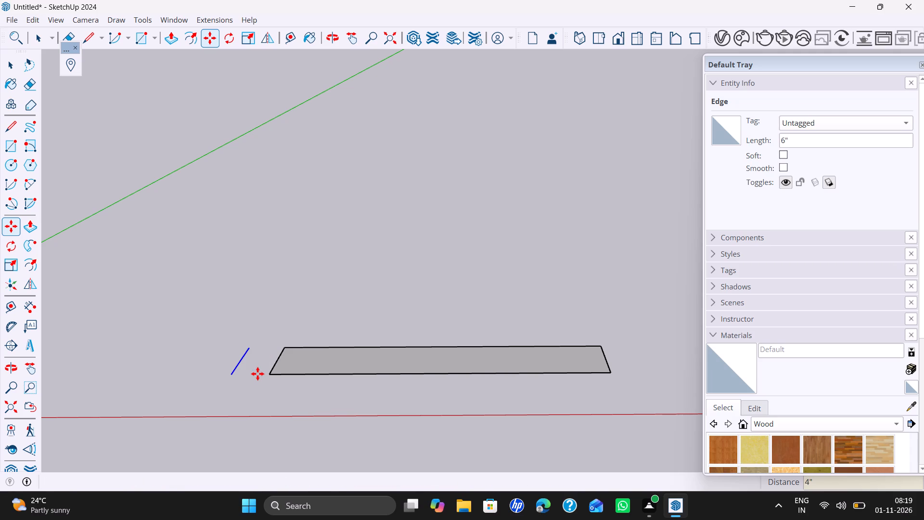
{"action": "key", "text": "space"}
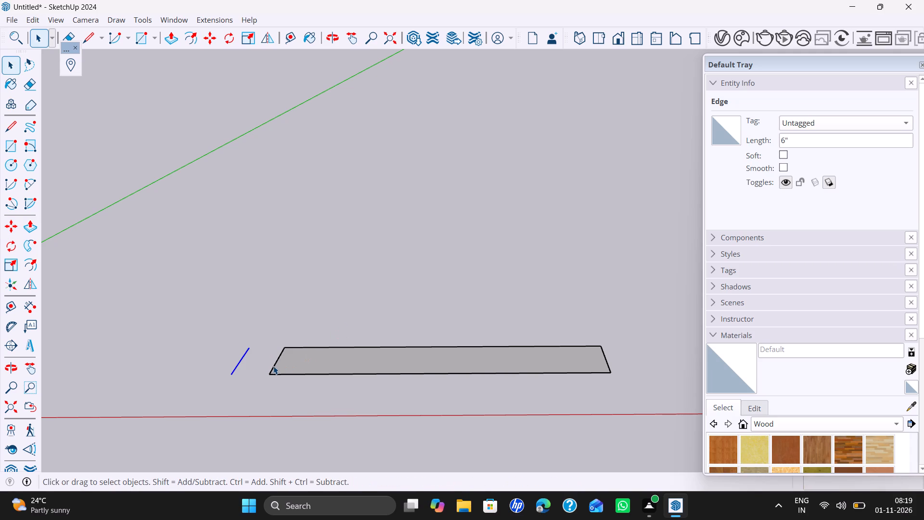
Connect both ends of the copied edge to the rectangle's corners with lines, closing a 4" by 6" face.
{"action": "key", "text": "l"}
{"action": "left_click", "coordinate": [249, 349]}
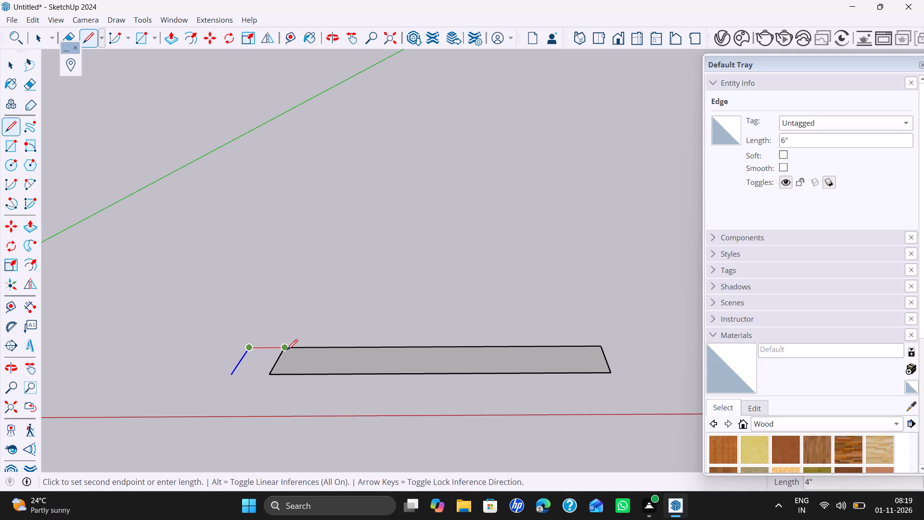
{"action": "left_click", "coordinate": [287, 350]}
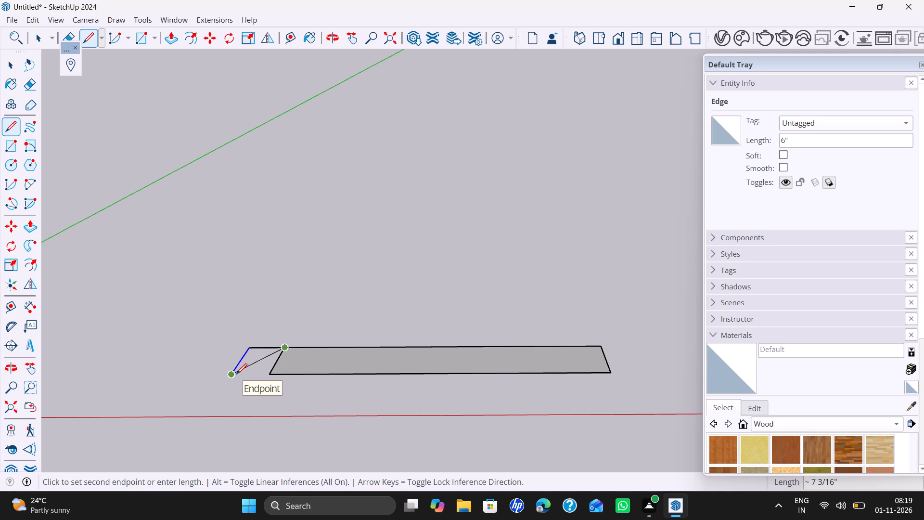
{"action": "key", "text": "space"}
{"action": "key", "text": "l"}
{"action": "left_click", "coordinate": [230, 377]}
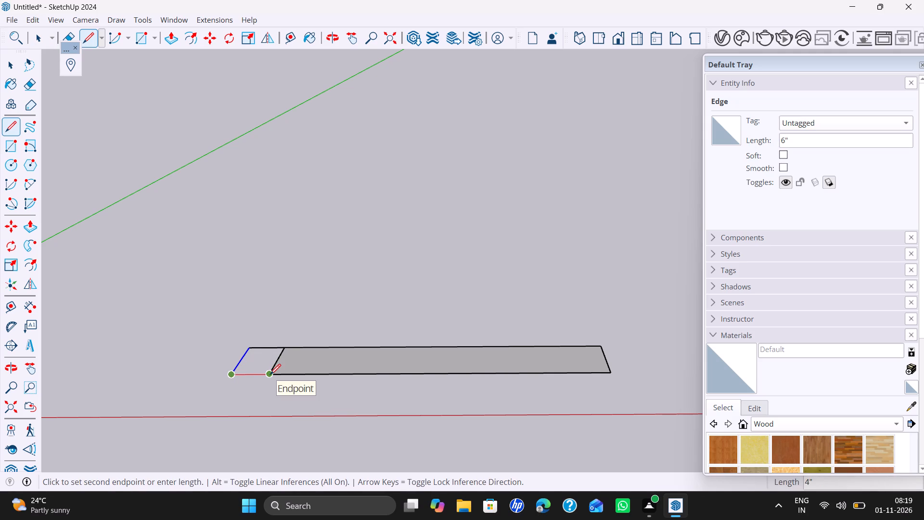
{"action": "left_click", "coordinate": [270, 375]}
{"action": "key", "text": "space"}
Erase the two long edges of the 3' strip, keeping the 4" by 6" rectangle.
{"action": "scroll", "coordinate": [339, 360], "scroll_direction": "down", "scroll_amount": 3}
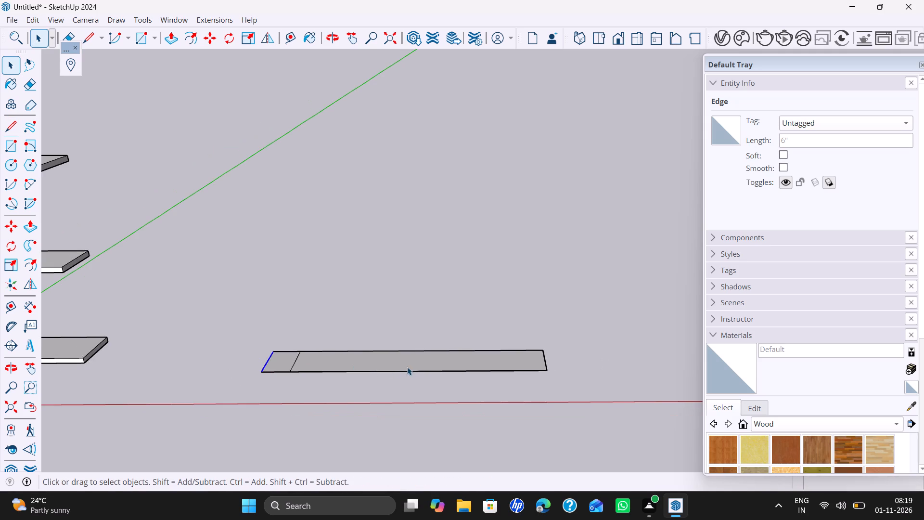
{"action": "middle_click_drag", "start_coordinate": [426, 366], "coordinate": [353, 378], "text": "shift"}
{"action": "middle_click_drag", "start_coordinate": [396, 377], "coordinate": [414, 389]}
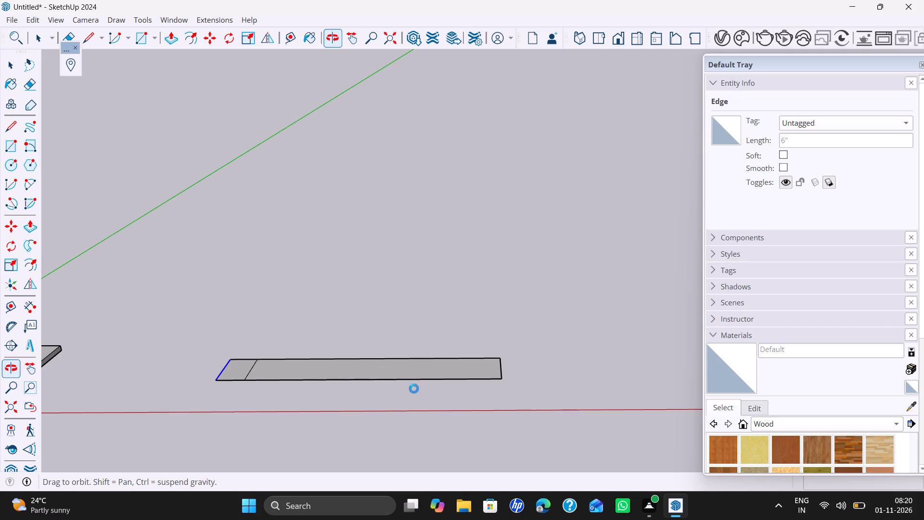
{"action": "middle_click_drag", "start_coordinate": [414, 389], "coordinate": [416, 398]}
{"action": "key", "text": "space"}
{"action": "scroll", "coordinate": [284, 381], "scroll_direction": "up", "scroll_amount": 1}
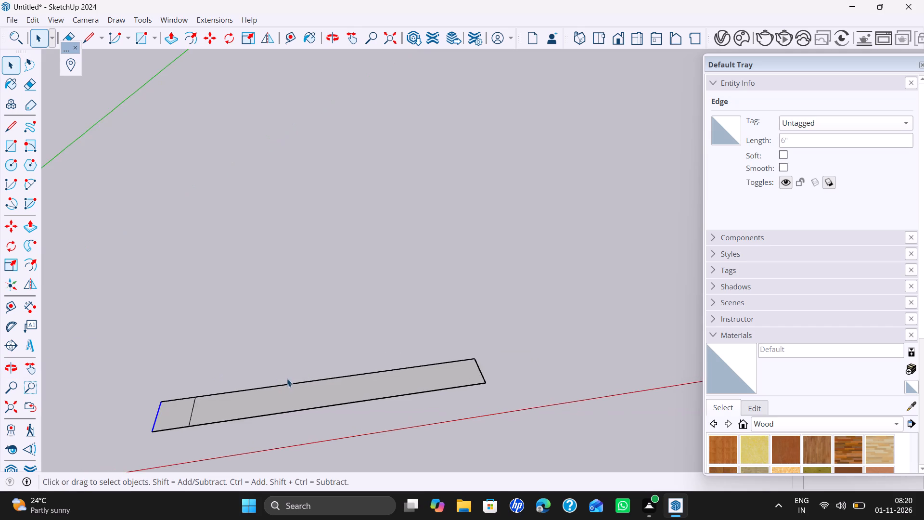
{"action": "scroll", "coordinate": [288, 378], "scroll_direction": "down", "scroll_amount": 2}
{"action": "middle_click_drag", "start_coordinate": [290, 378], "coordinate": [413, 361], "text": "shift"}
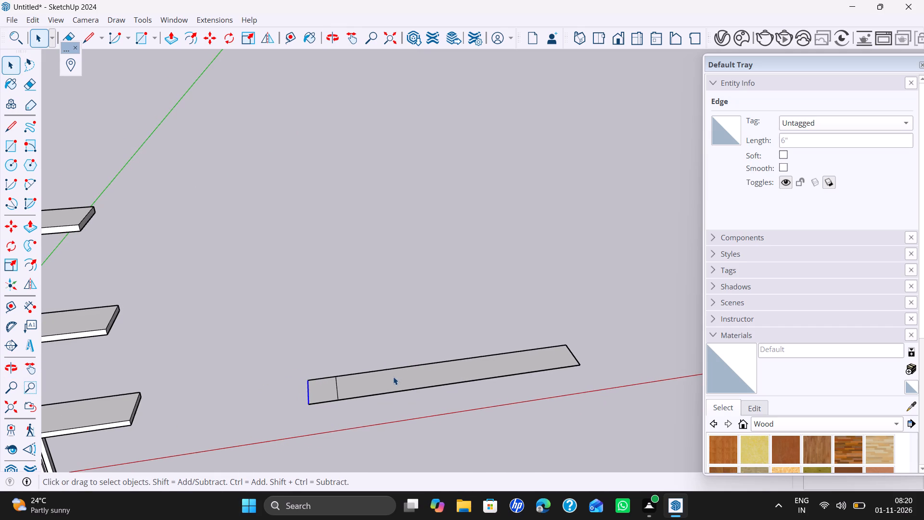
{"action": "key", "text": "r"}
{"action": "key", "text": "e"}
{"action": "left_click_drag", "start_coordinate": [398, 364], "coordinate": [400, 391]}
{"action": "key", "text": "space"}
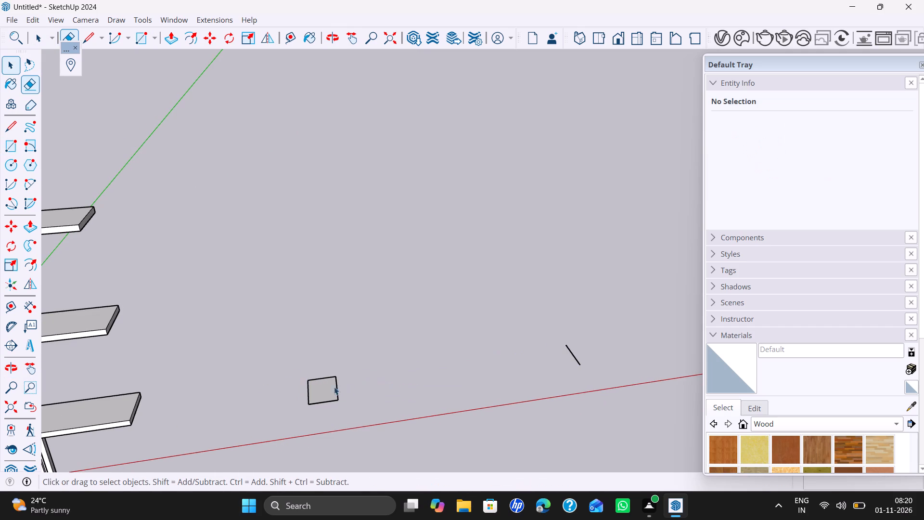
Group the 4" by 6" rectangle with its edges and open the group for editing.
{"action": "double_click", "coordinate": [329, 387]}
{"action": "right_click", "coordinate": [329, 387]}
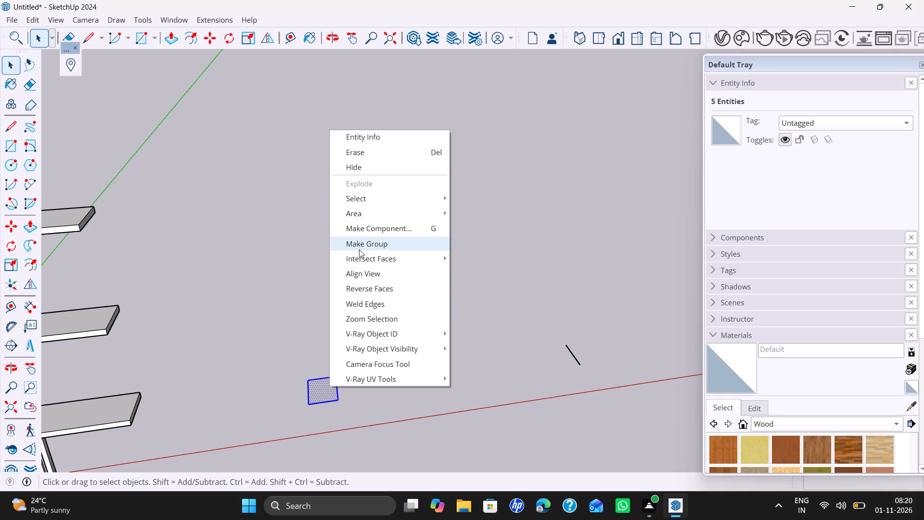
{"action": "left_click", "coordinate": [360, 247]}
{"action": "double_click", "coordinate": [325, 392]}
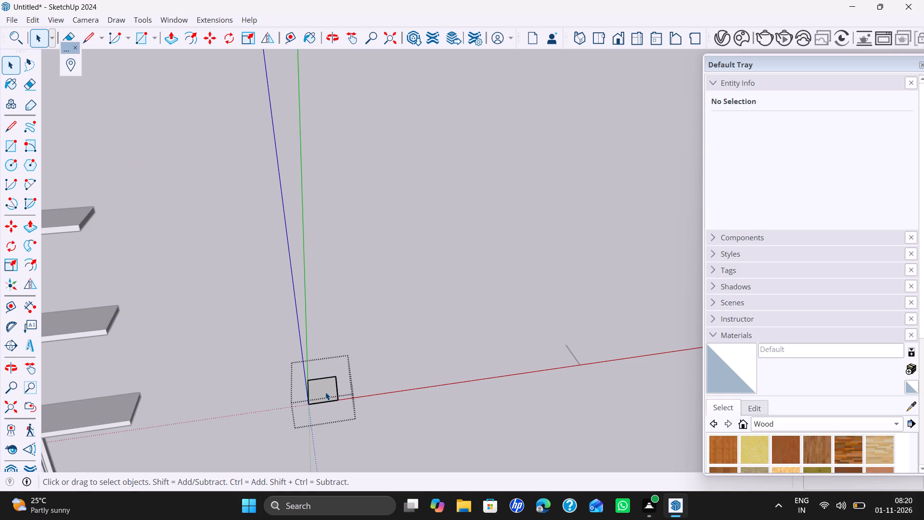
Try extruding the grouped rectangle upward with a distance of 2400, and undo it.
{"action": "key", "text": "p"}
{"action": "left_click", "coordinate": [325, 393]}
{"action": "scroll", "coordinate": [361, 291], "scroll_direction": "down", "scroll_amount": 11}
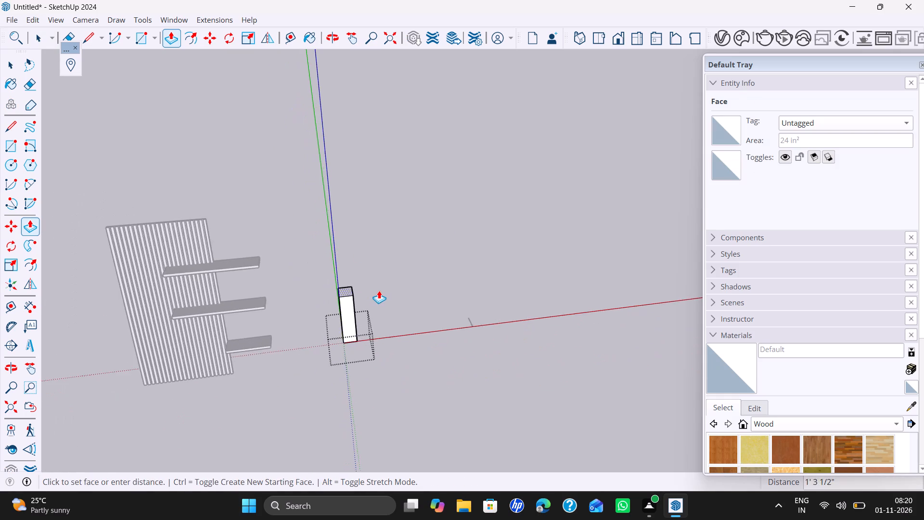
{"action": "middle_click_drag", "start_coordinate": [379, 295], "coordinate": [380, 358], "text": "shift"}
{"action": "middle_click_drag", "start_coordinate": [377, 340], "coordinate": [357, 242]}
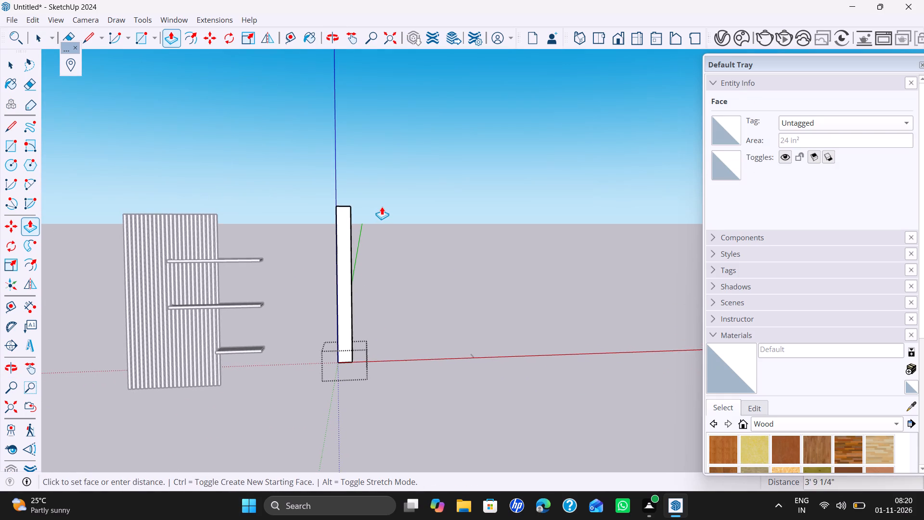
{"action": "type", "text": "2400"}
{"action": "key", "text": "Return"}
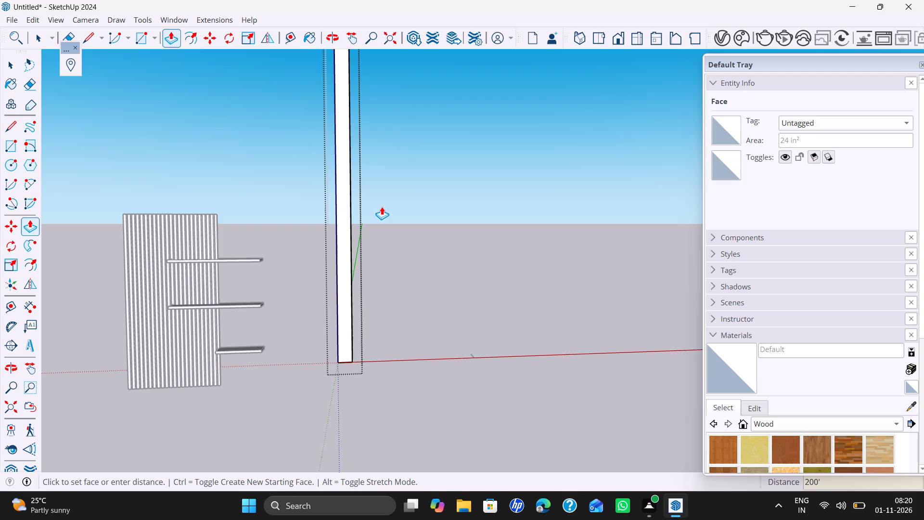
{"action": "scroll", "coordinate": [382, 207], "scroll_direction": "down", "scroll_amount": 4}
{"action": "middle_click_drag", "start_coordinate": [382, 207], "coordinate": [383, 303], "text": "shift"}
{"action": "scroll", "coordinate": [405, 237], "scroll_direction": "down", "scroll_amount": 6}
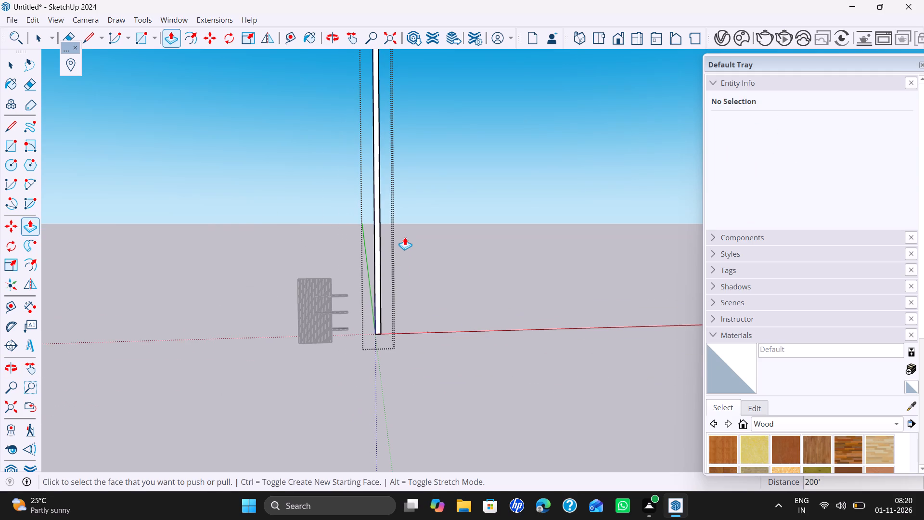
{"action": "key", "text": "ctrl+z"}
Extrude the 4" by 6" face upward 8' inside its group to form a tall post.
{"action": "scroll", "coordinate": [373, 333], "scroll_direction": "up", "scroll_amount": 15}
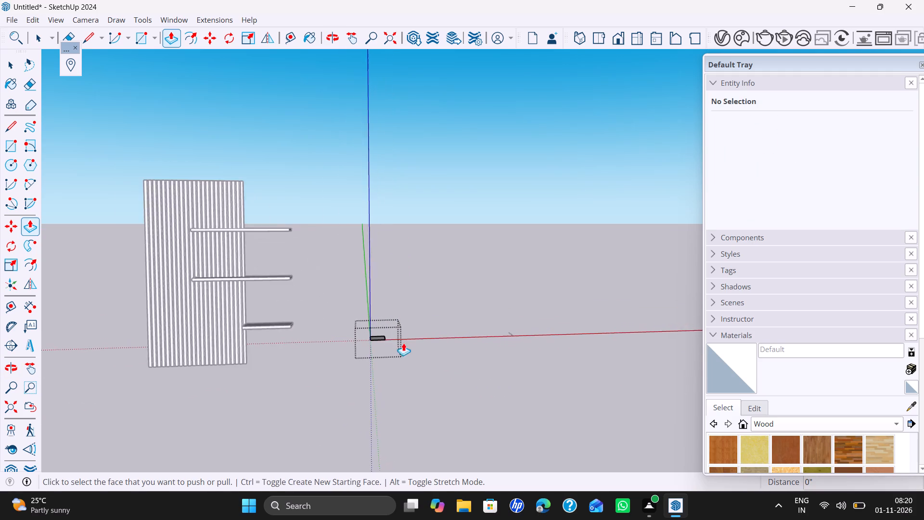
{"action": "scroll", "coordinate": [403, 343], "scroll_direction": "up", "scroll_amount": 9}
{"action": "left_click", "coordinate": [351, 333]}
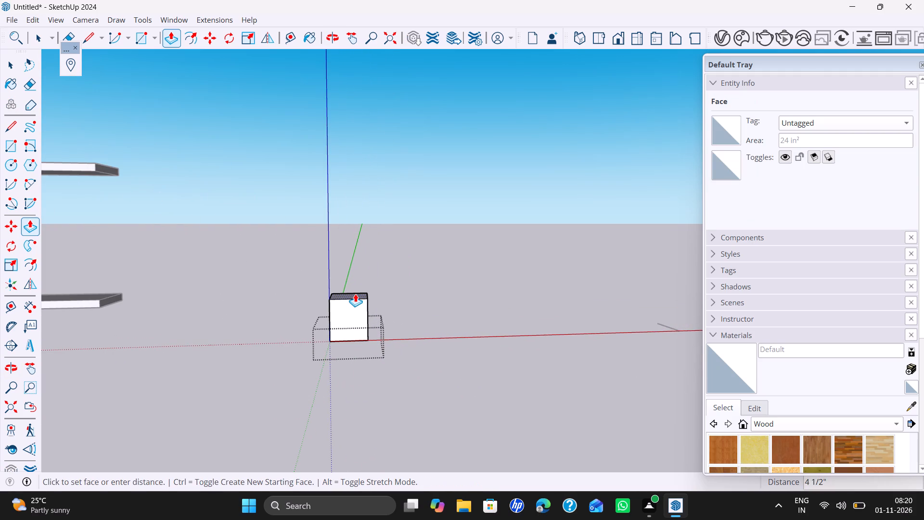
{"action": "key", "text": "8"}
{"action": "key", "text": "apostrophe"}
{"action": "key", "text": "Return"}
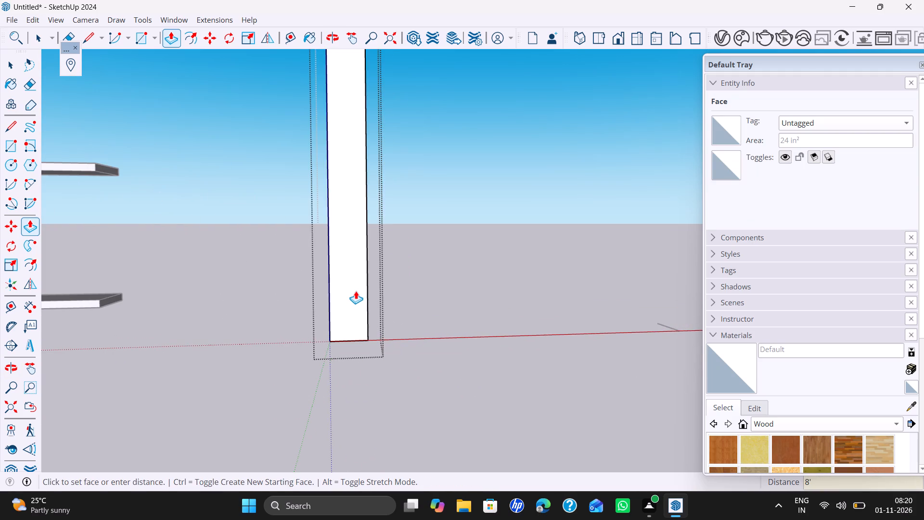
{"action": "scroll", "coordinate": [362, 287], "scroll_direction": "down", "scroll_amount": 15}
{"action": "scroll", "coordinate": [406, 255], "scroll_direction": "down", "scroll_amount": 1, "text": "shift"}
{"action": "middle_click_drag", "start_coordinate": [401, 269], "coordinate": [383, 428], "text": "shift"}
{"action": "scroll", "coordinate": [402, 326], "scroll_direction": "down", "scroll_amount": 2}
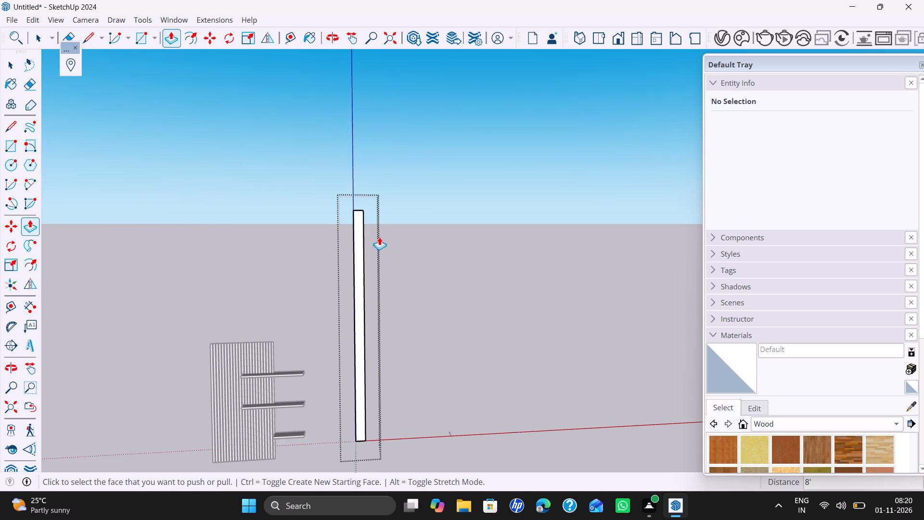
Extrude the top face of the tall post upward 4" as a separate section inside its group.
{"action": "scroll", "coordinate": [372, 222], "scroll_direction": "up", "scroll_amount": 2}
{"action": "middle_click_drag", "start_coordinate": [368, 209], "coordinate": [347, 300]}
{"action": "scroll", "coordinate": [353, 218], "scroll_direction": "up", "scroll_amount": 4}
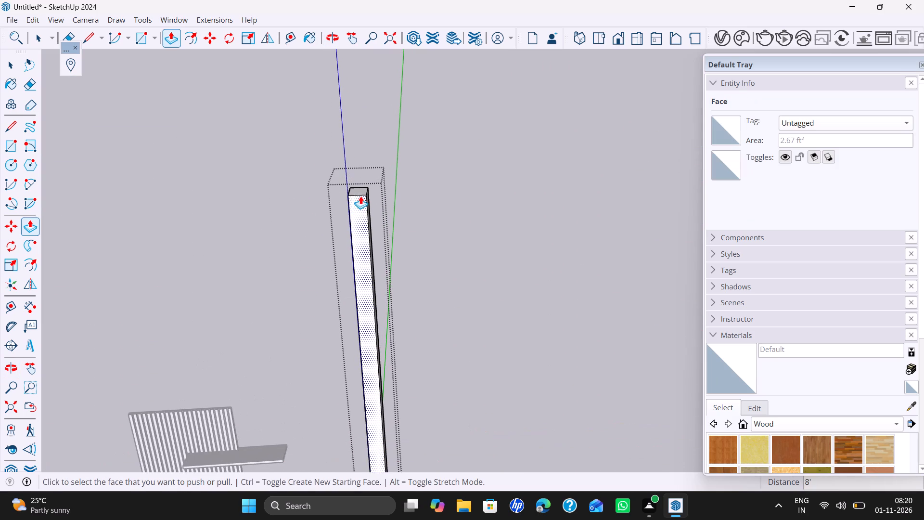
{"action": "left_click", "coordinate": [361, 191]}
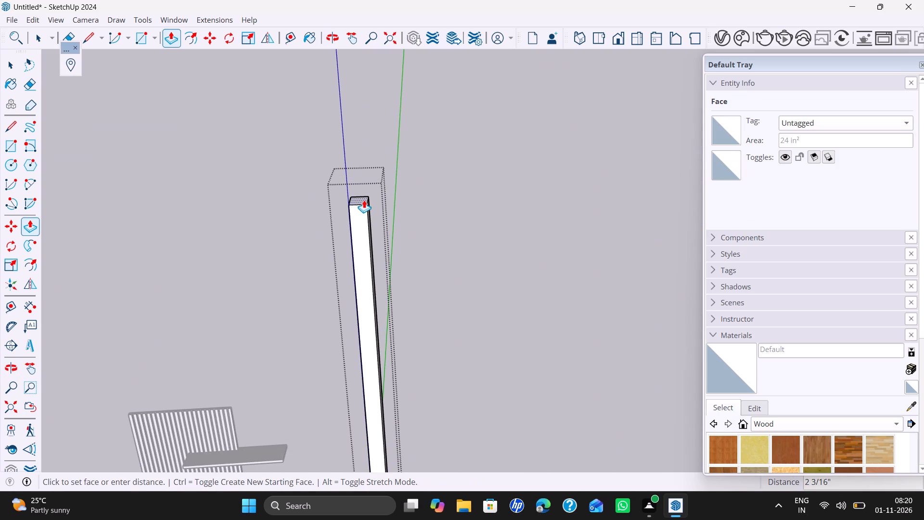
{"action": "scroll", "coordinate": [392, 207], "scroll_direction": "down", "scroll_amount": 1}
{"action": "middle_click_drag", "start_coordinate": [392, 203], "coordinate": [384, 120]}
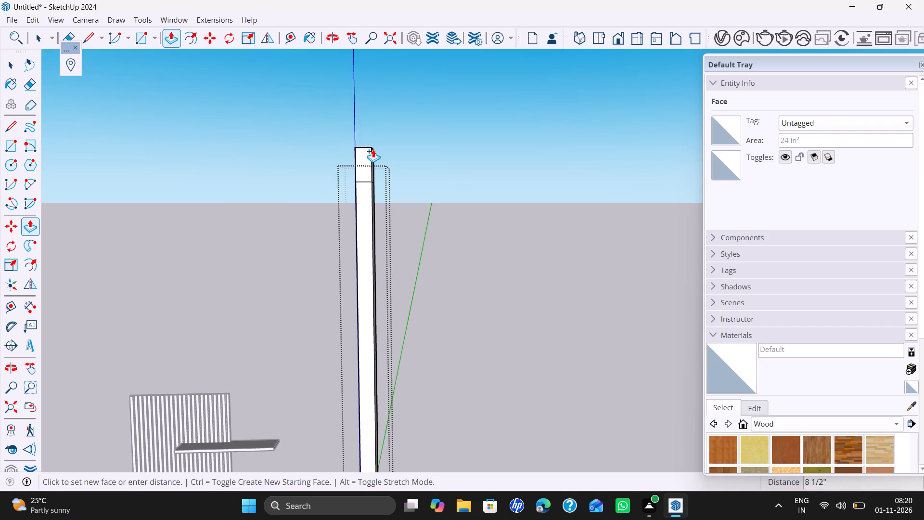
{"action": "key", "text": "6"}
{"action": "key", "text": "BackSpace"}
{"action": "key", "text": "4"}
{"action": "key", "text": "shift+quotedbl"}
{"action": "key", "text": "Return"}
Extrude the inner side face of the 4" top section horizontally 6' along the red axis to form a crossbeam.
{"action": "middle_click_drag", "start_coordinate": [386, 176], "coordinate": [302, 225]}
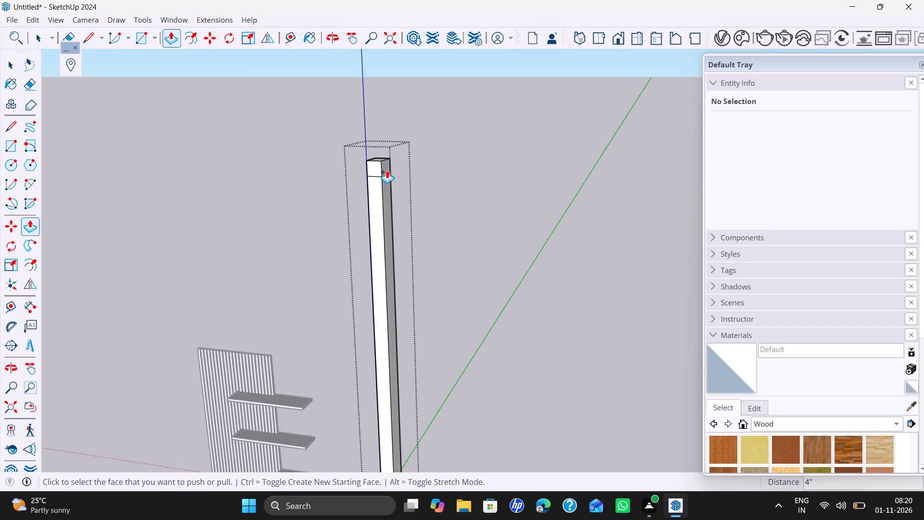
{"action": "left_click", "coordinate": [384, 169]}
{"action": "scroll", "coordinate": [514, 182], "scroll_direction": "down", "scroll_amount": 5}
{"action": "middle_click_drag", "start_coordinate": [513, 197], "coordinate": [613, 197]}
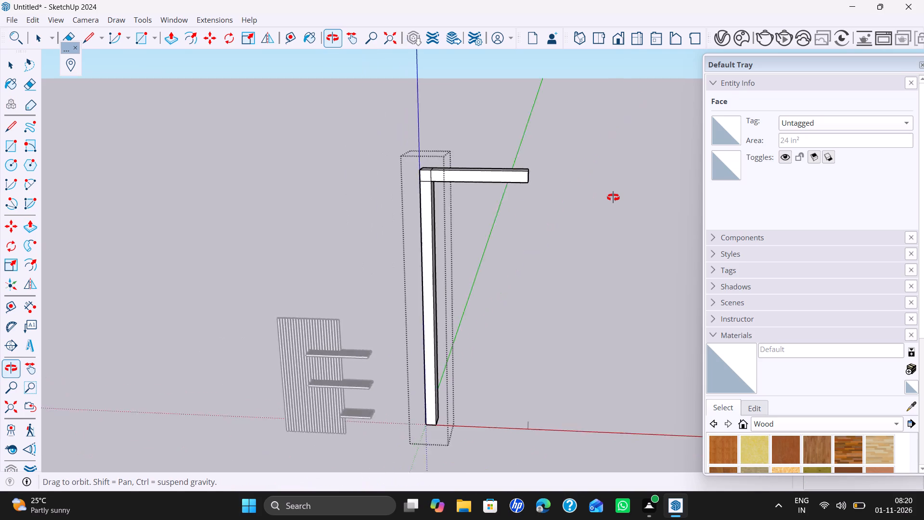
{"action": "middle_click_drag", "start_coordinate": [613, 197], "coordinate": [411, 218]}
{"action": "key", "text": "Return"}
{"action": "key", "text": "Return"}
{"action": "key", "text": "Return"}
{"action": "key", "text": "Return"}
{"action": "key", "text": "Return"}
{"action": "key", "text": "Return"}
{"action": "key", "text": "Return"}
{"action": "key", "text": "Return"}
{"action": "key", "text": "Return"}
{"action": "key", "text": "Return"}
{"action": "middle_click_drag", "start_coordinate": [474, 225], "coordinate": [449, 238]}
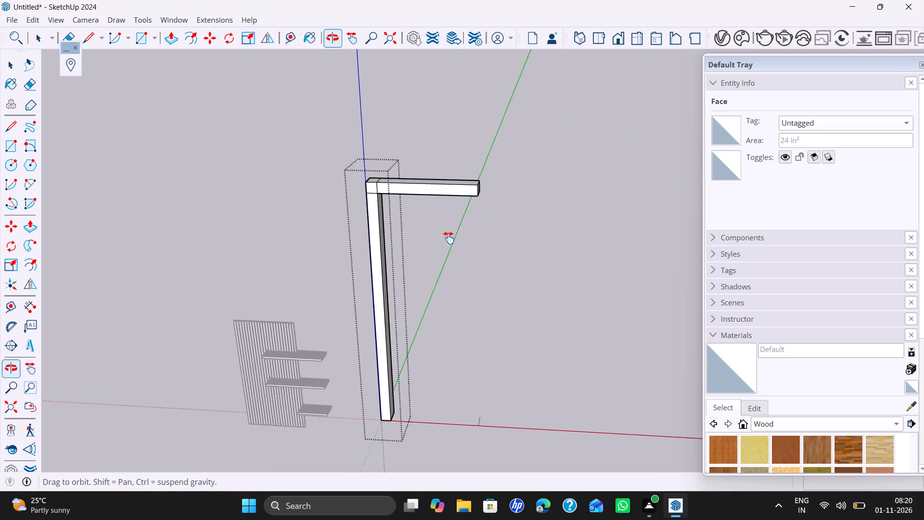
{"action": "middle_click_drag", "start_coordinate": [449, 238], "coordinate": [442, 238]}
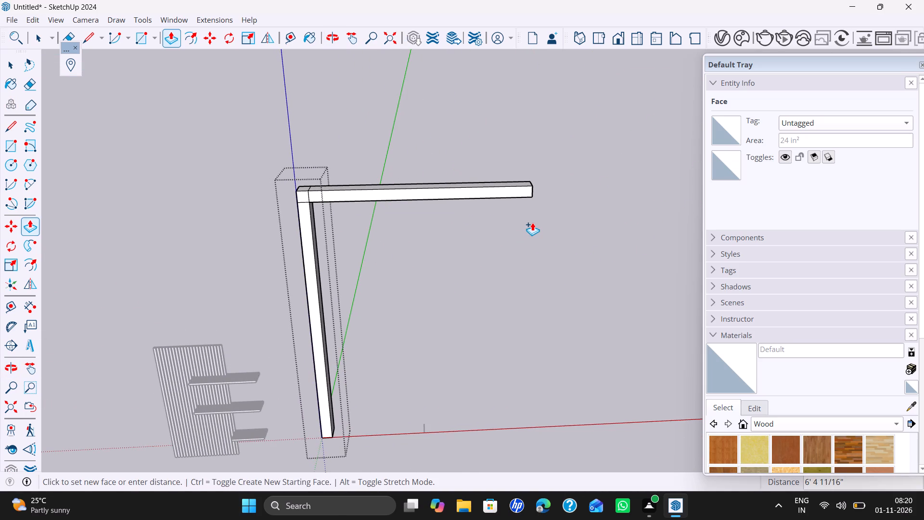
{"action": "type", "text": "6'"}
{"action": "key", "text": "Return"}
Extrude the free end face of the crossbeam outward 4" as a separate section.
{"action": "middle_click_drag", "start_coordinate": [517, 206], "coordinate": [514, 206]}
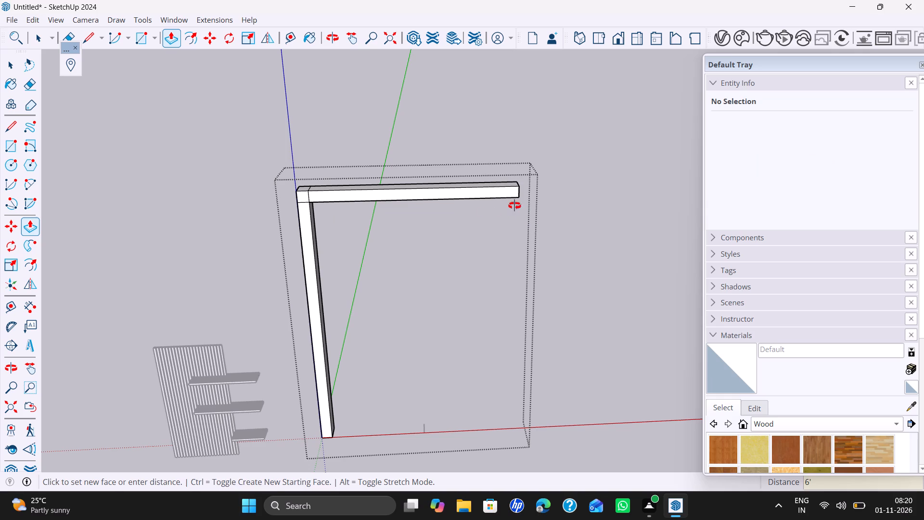
{"action": "middle_click_drag", "start_coordinate": [514, 206], "coordinate": [454, 218]}
{"action": "scroll", "coordinate": [537, 196], "scroll_direction": "up", "scroll_amount": 3}
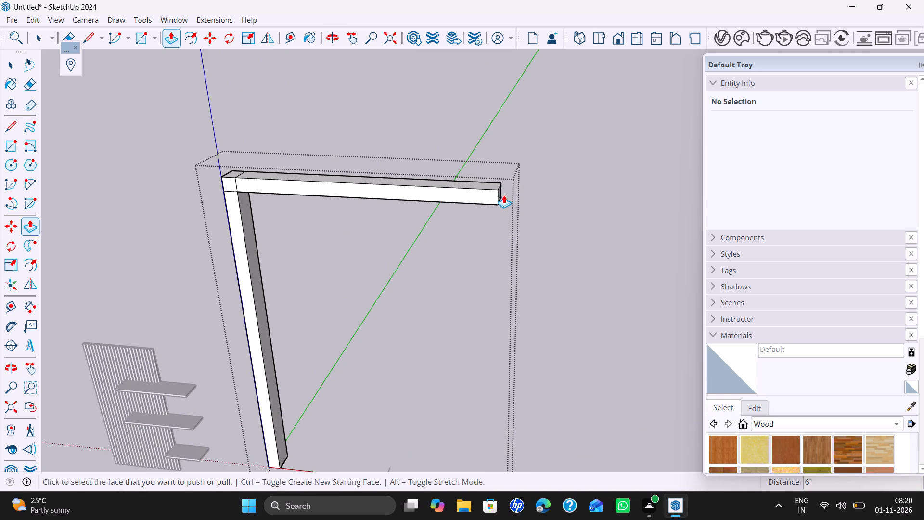
{"action": "left_click", "coordinate": [500, 196]}
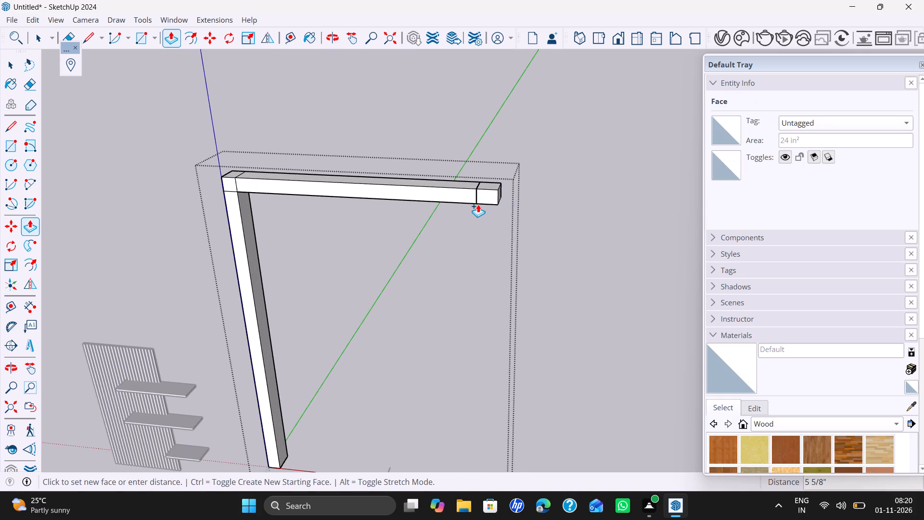
{"action": "type", "text": "4\""}
{"action": "key", "text": "Return"}
Extrude the underside of the crossbeam's end section down 8' to the first post's base level, and exit the frame group.
{"action": "middle_click_drag", "start_coordinate": [479, 211], "coordinate": [480, 206]}
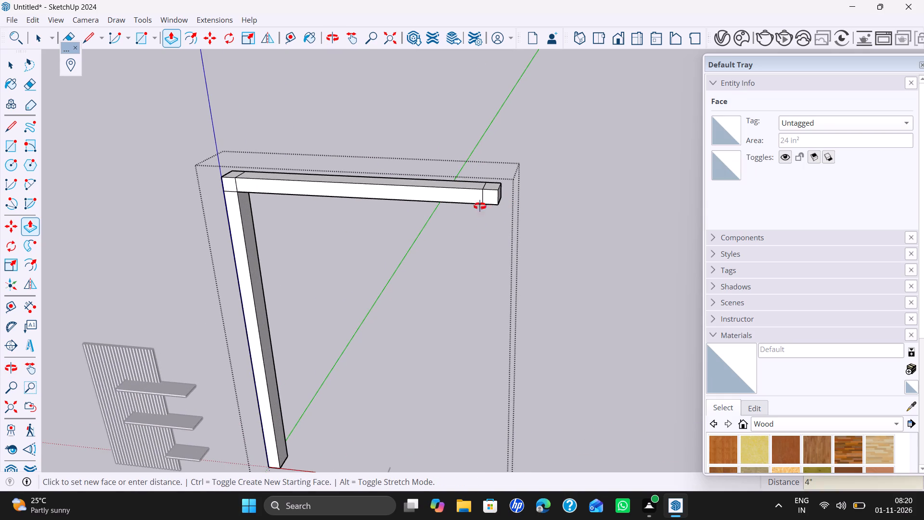
{"action": "middle_click_drag", "start_coordinate": [480, 206], "coordinate": [500, 112]}
{"action": "scroll", "coordinate": [497, 145], "scroll_direction": "up", "scroll_amount": 1}
{"action": "middle_click_drag", "start_coordinate": [507, 125], "coordinate": [511, 61]}
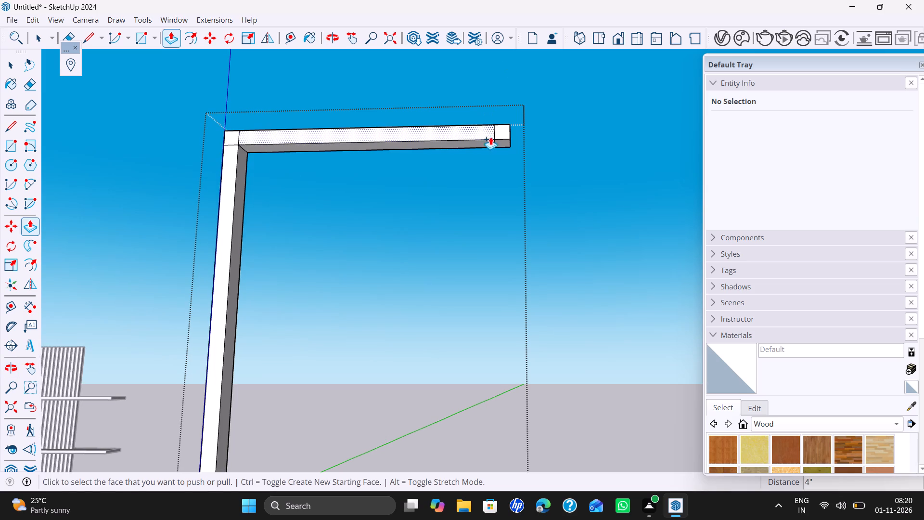
{"action": "left_click", "coordinate": [502, 142]}
{"action": "scroll", "coordinate": [495, 202], "scroll_direction": "down", "scroll_amount": 3}
{"action": "middle_click_drag", "start_coordinate": [475, 259], "coordinate": [468, 299]}
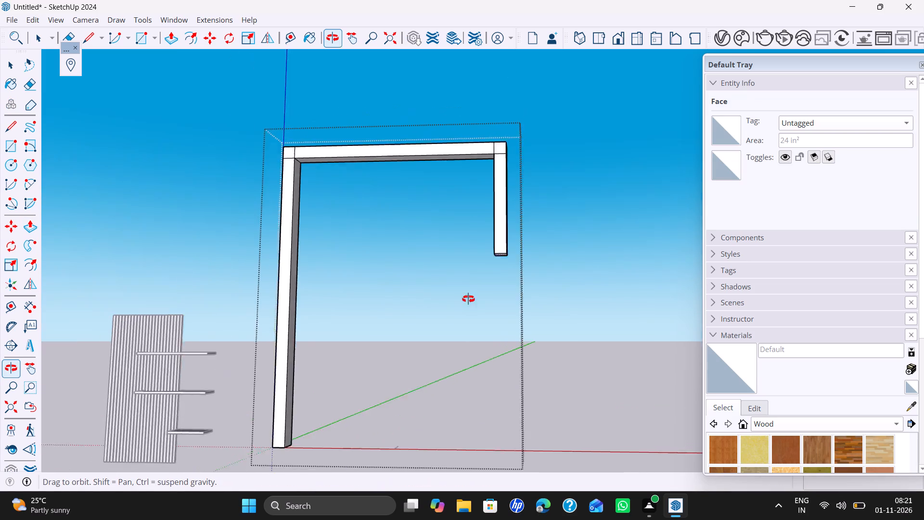
{"action": "middle_click_drag", "start_coordinate": [468, 299], "coordinate": [465, 288]}
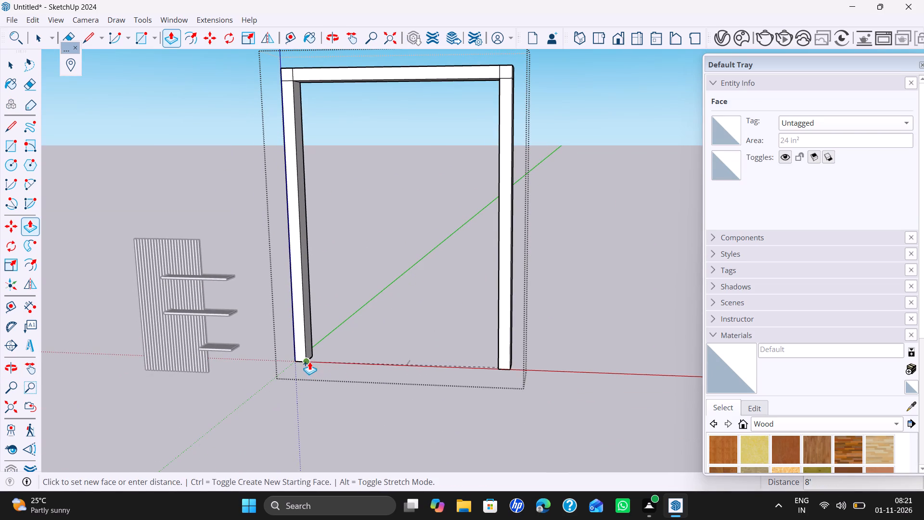
{"action": "left_click", "coordinate": [310, 361]}
{"action": "key", "text": "space"}
{"action": "middle_click_drag", "start_coordinate": [443, 317], "coordinate": [463, 326]}
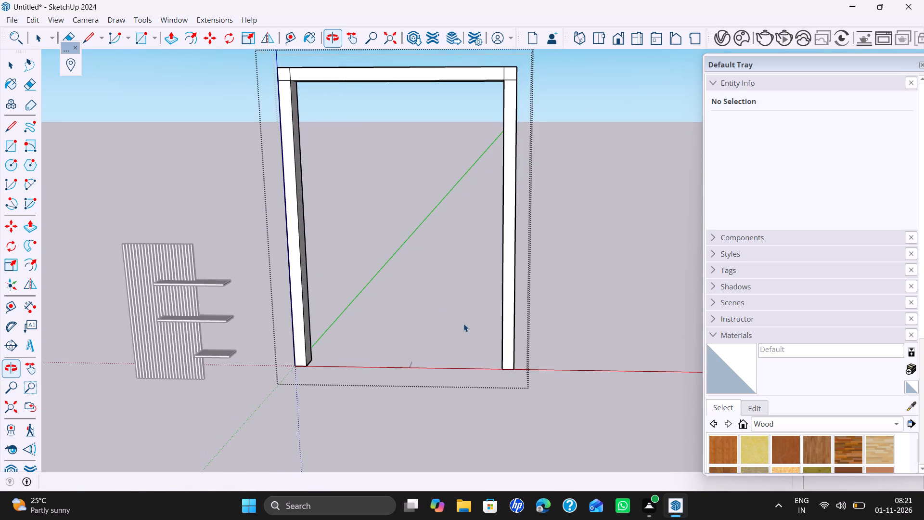
{"action": "scroll", "coordinate": [438, 246], "scroll_direction": "up", "scroll_amount": 1}
{"action": "left_click", "coordinate": [438, 245]}
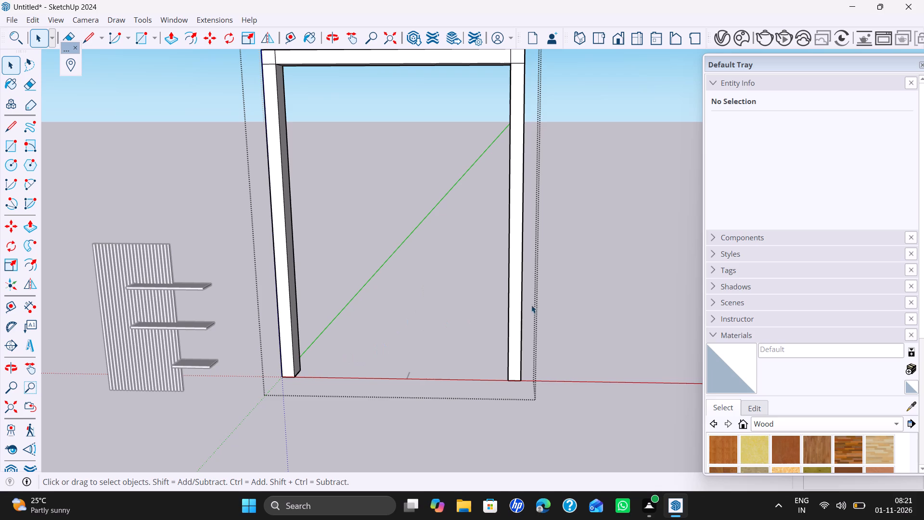
{"action": "left_click", "coordinate": [517, 324]}
{"action": "left_click", "coordinate": [569, 305]}
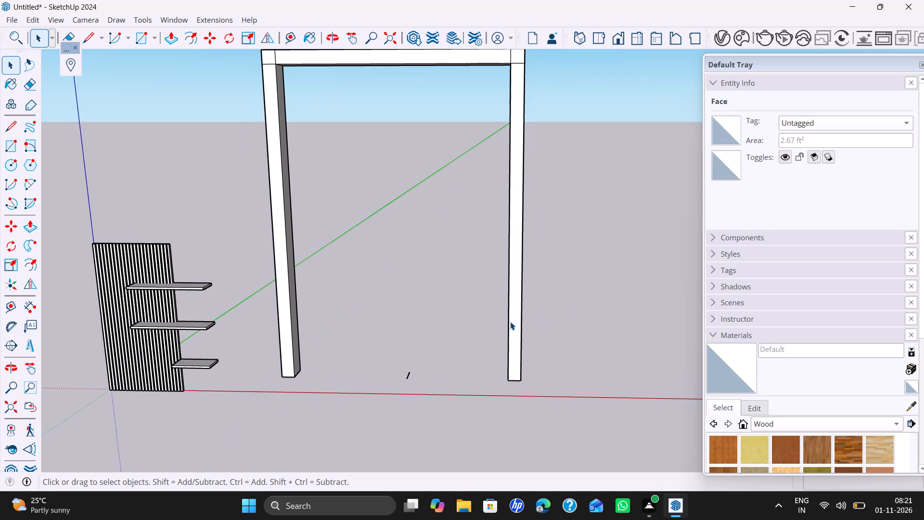
Draw a ground rectangle from the first post's inner back corner to the front end of the short loose edge between the posts.
{"action": "key", "text": "l"}
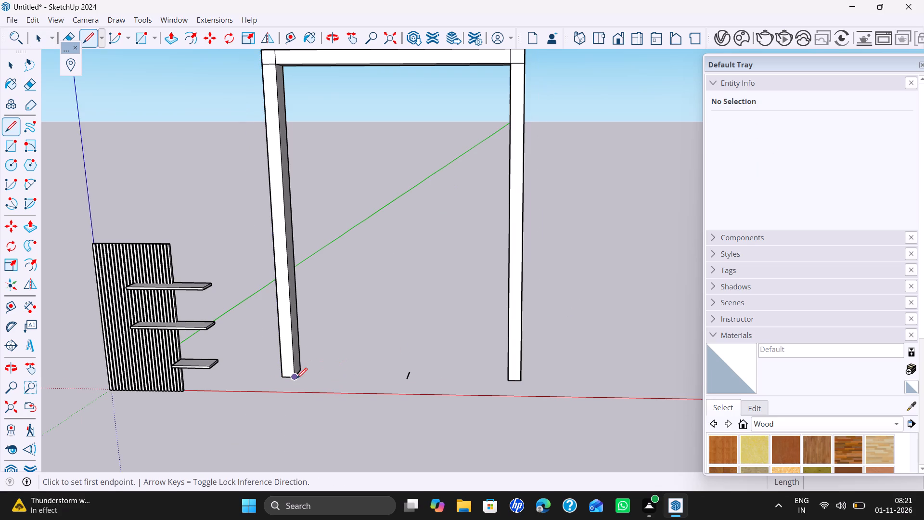
{"action": "key", "text": "r"}
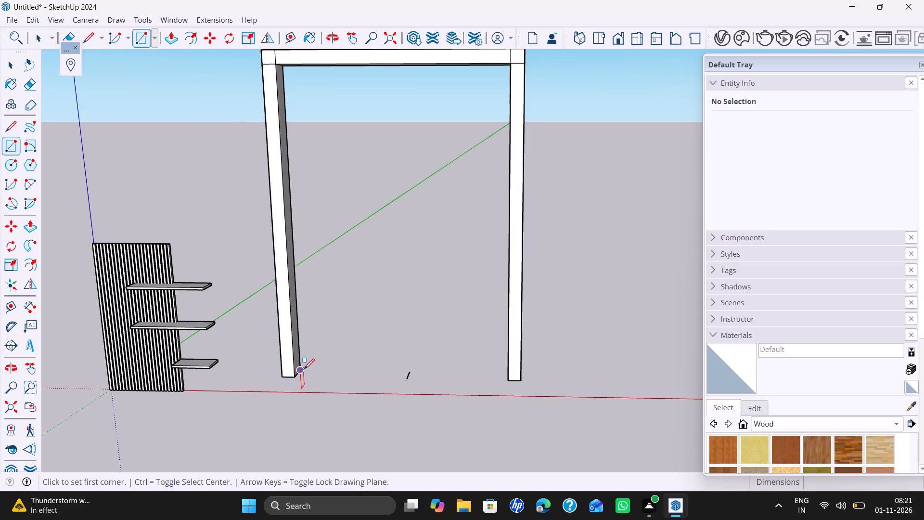
{"action": "left_click", "coordinate": [306, 367]}
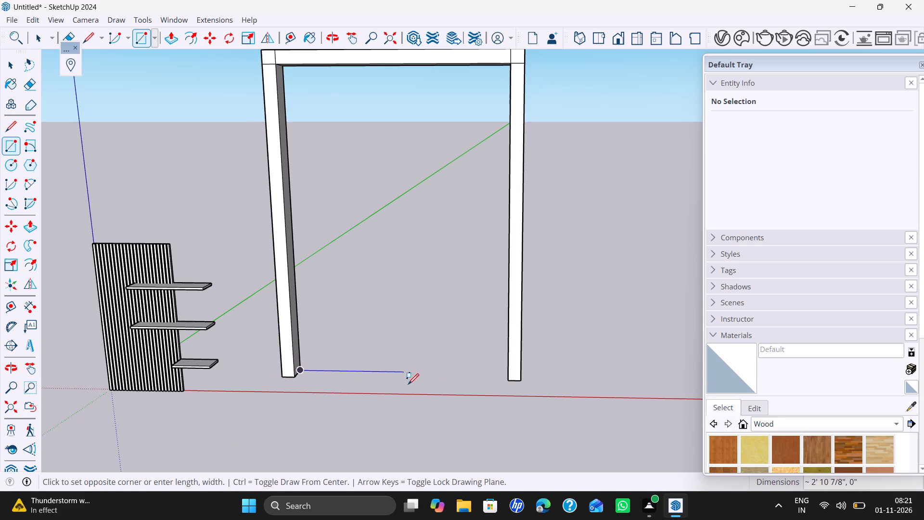
{"action": "left_click", "coordinate": [408, 377]}
{"action": "key", "text": "space"}
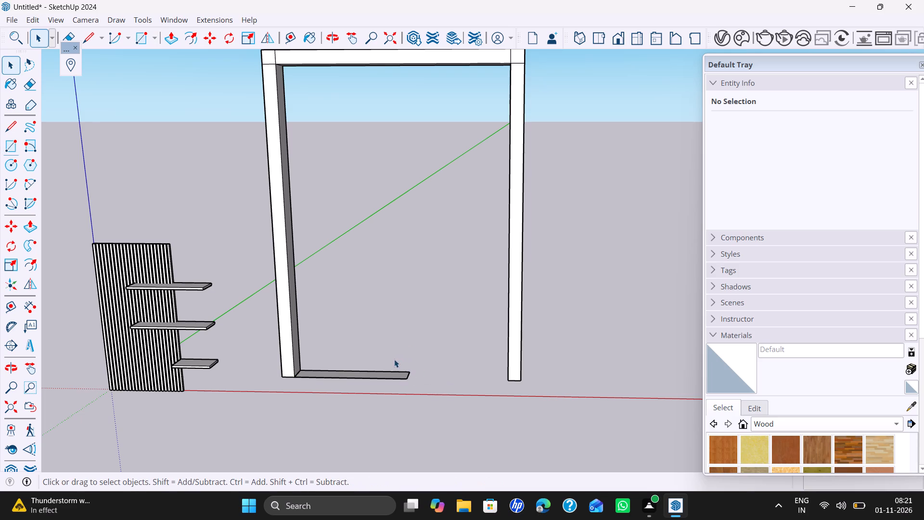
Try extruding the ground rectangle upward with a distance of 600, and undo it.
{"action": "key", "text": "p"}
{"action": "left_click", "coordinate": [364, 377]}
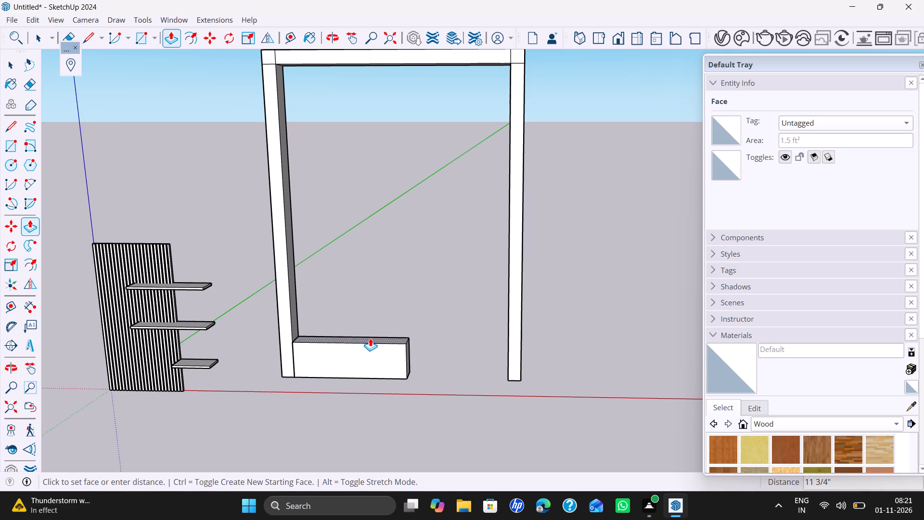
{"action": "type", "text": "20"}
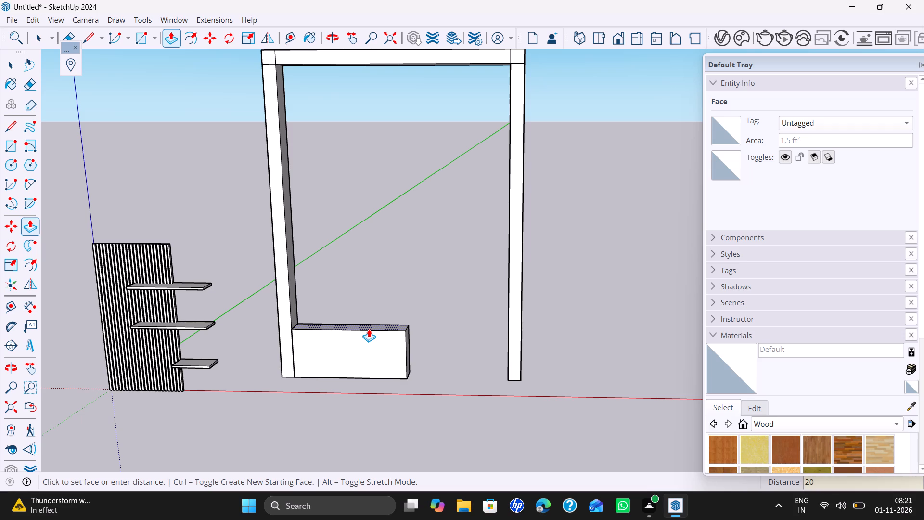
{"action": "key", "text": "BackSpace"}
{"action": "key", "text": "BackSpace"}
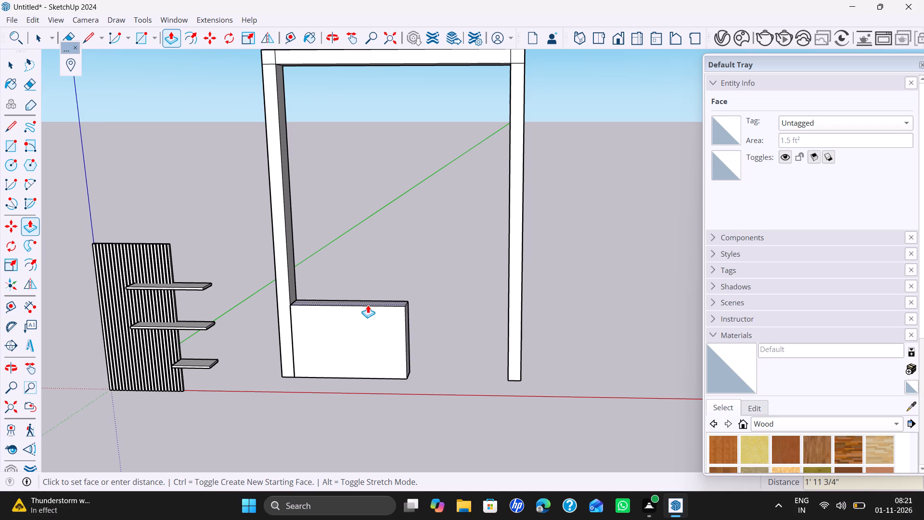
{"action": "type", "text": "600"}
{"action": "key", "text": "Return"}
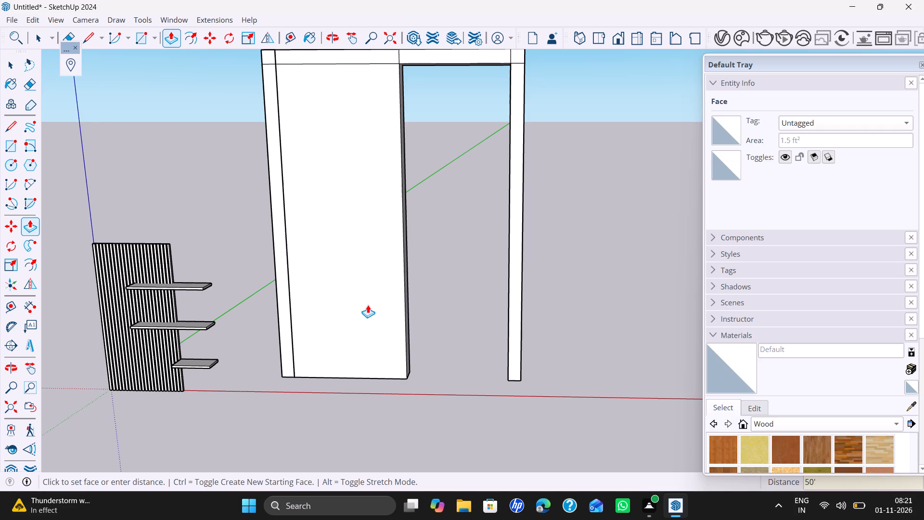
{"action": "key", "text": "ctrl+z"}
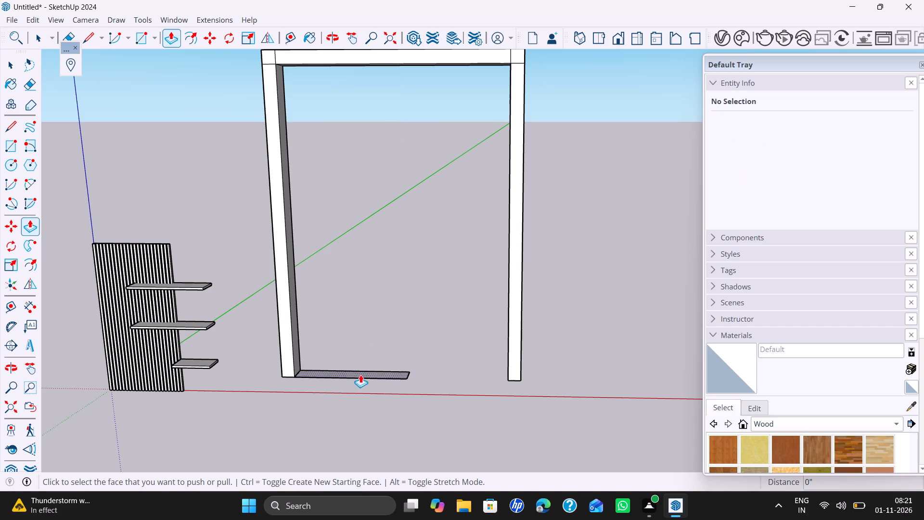
Extrude the ground rectangle upward 2' to form a low block against the first post.
{"action": "left_click", "coordinate": [367, 373]}
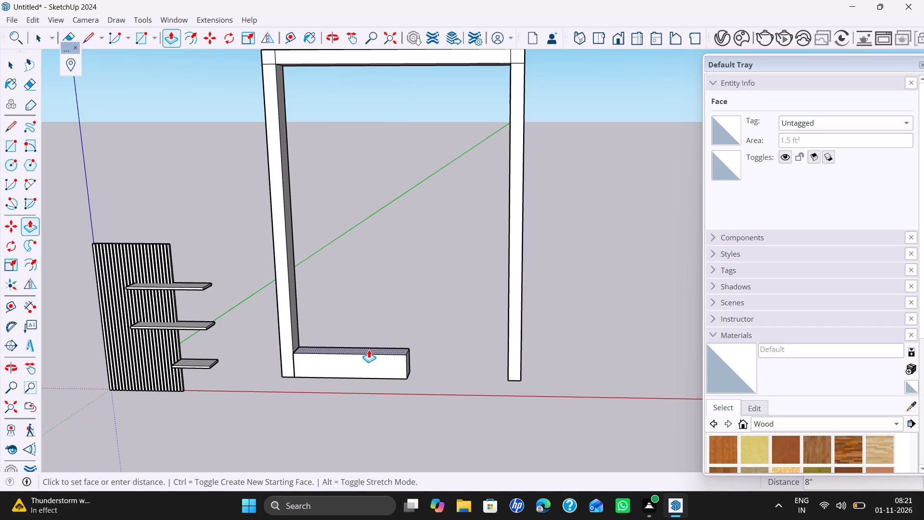
{"action": "type", "text": "2'"}
{"action": "key", "text": "Return"}
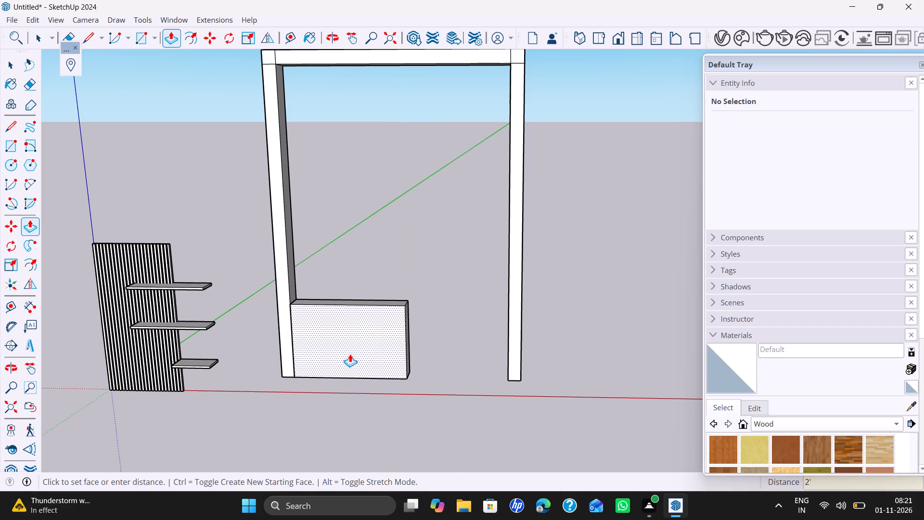
Offset the outline of the low block's front face inward by 2".
{"action": "scroll", "coordinate": [370, 300], "scroll_direction": "up", "scroll_amount": 5}
{"action": "middle_click_drag", "start_coordinate": [379, 296], "coordinate": [386, 374]}
{"action": "key", "text": "space"}
{"action": "scroll", "coordinate": [337, 338], "scroll_direction": "up", "scroll_amount": 1}
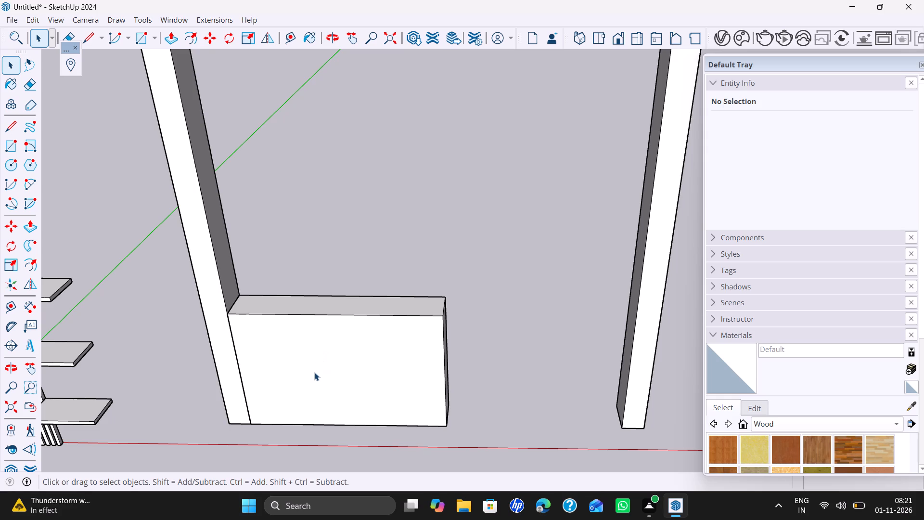
{"action": "key", "text": "f"}
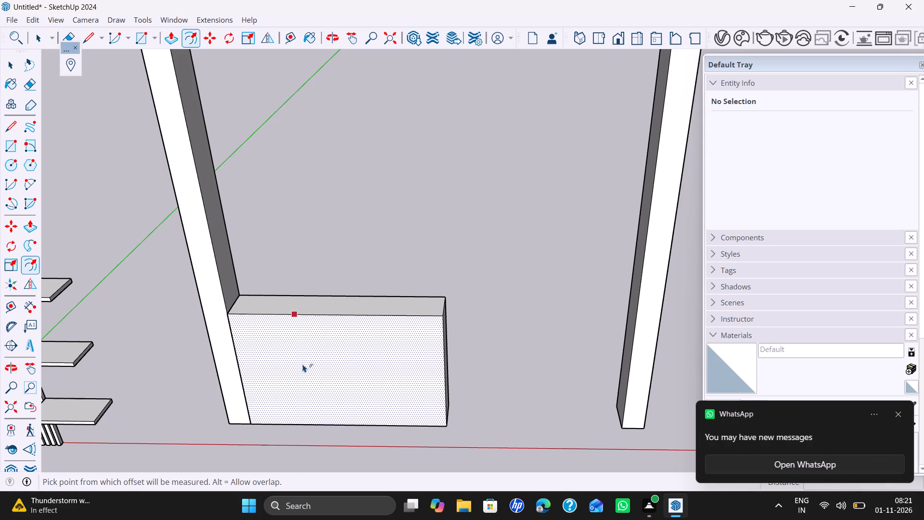
{"action": "left_click", "coordinate": [303, 364]}
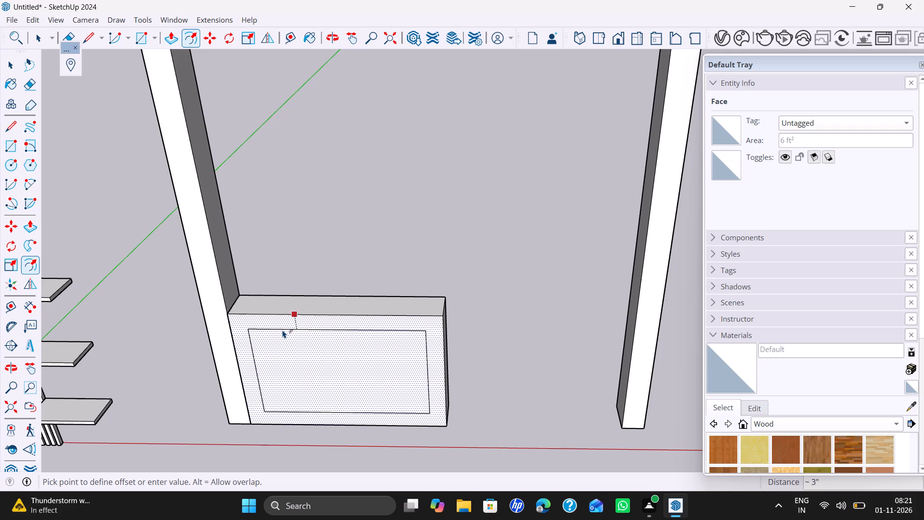
{"action": "key", "text": "2"}
{"action": "key", "text": "BackSpace"}
{"action": "type", "text": "2\""}
{"action": "key", "text": "Return"}
{"action": "key", "text": "space"}
Move the bottom edge of the inset outline straight down onto the block's bottom edge.
{"action": "scroll", "coordinate": [328, 413], "scroll_direction": "up", "scroll_amount": 1}
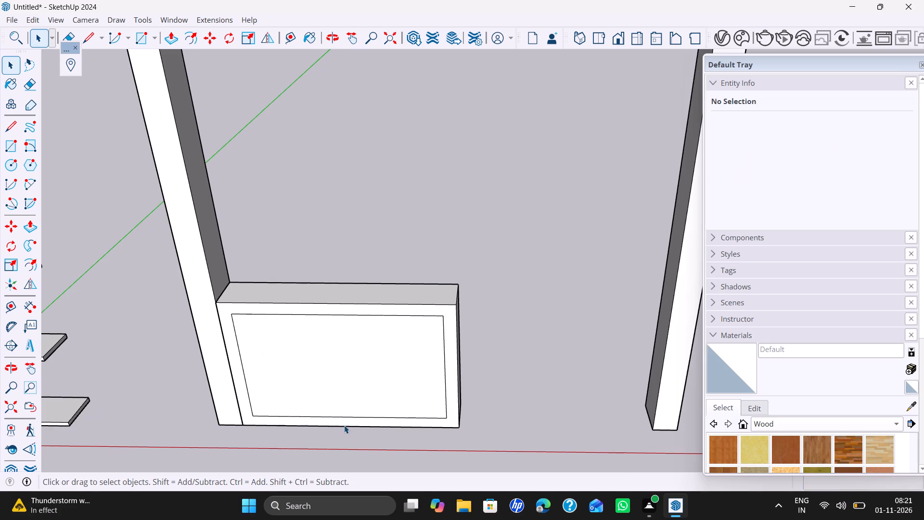
{"action": "left_click", "coordinate": [350, 416]}
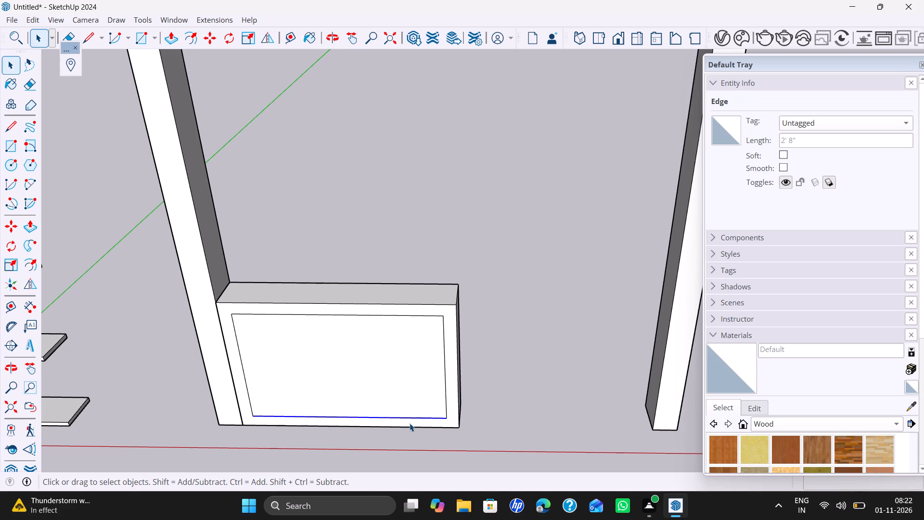
{"action": "key", "text": "m"}
{"action": "left_click", "coordinate": [447, 418]}
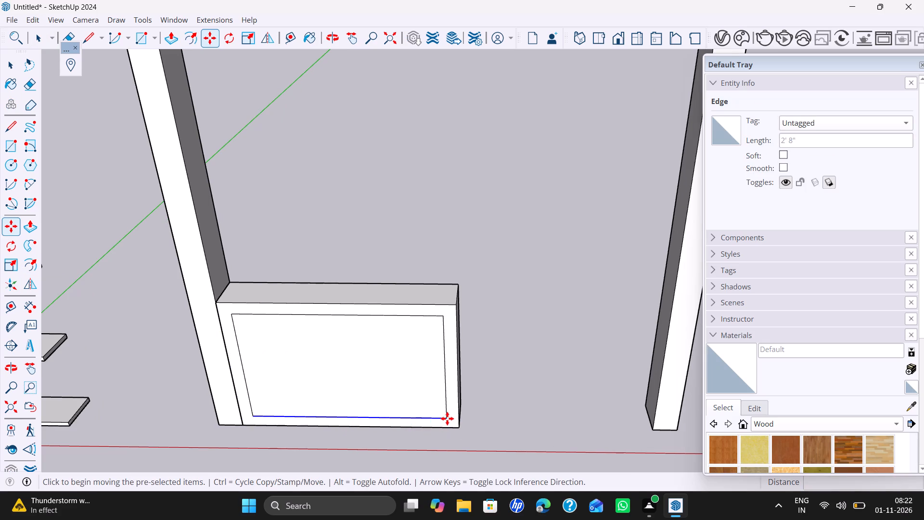
{"action": "key", "text": "Up"}
{"action": "left_click", "coordinate": [455, 430]}
{"action": "key", "text": "space"}
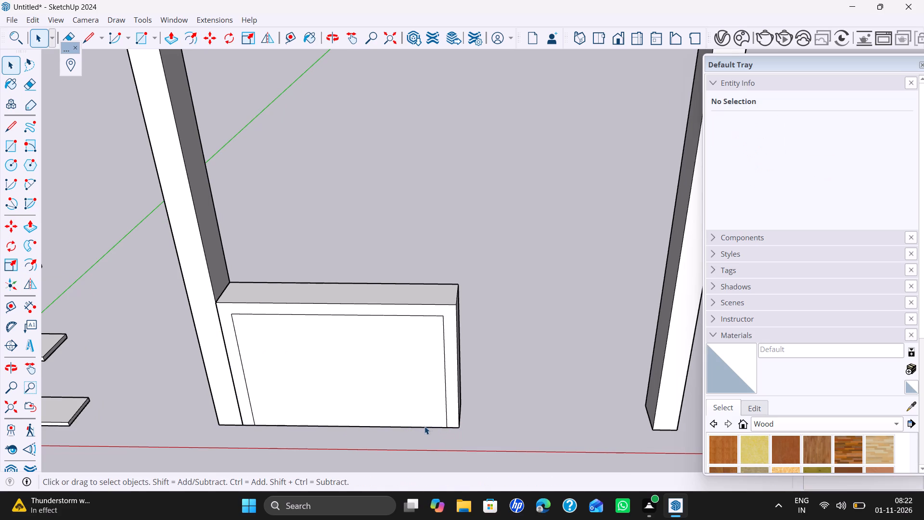
Push the inset front face 5" into the block to hollow it out.
{"action": "key", "text": "p"}
{"action": "left_click", "coordinate": [330, 385]}
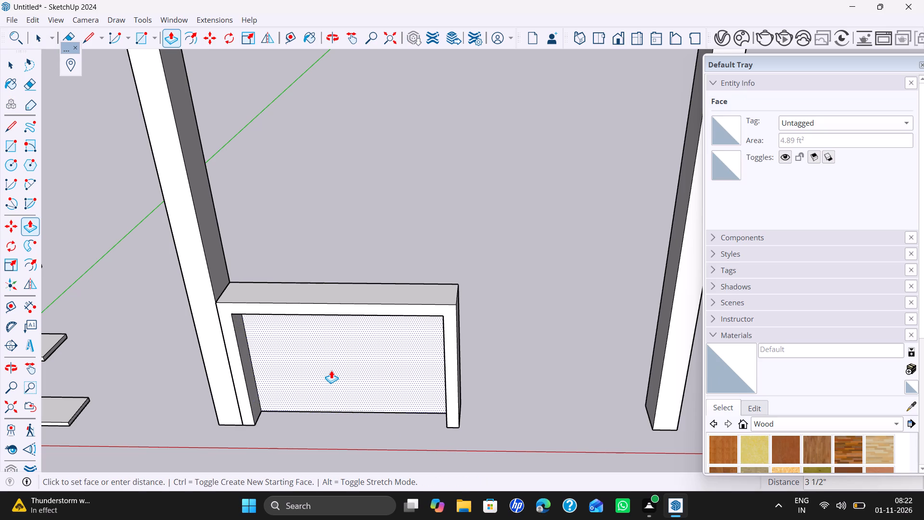
{"action": "type", "text": "5\""}
{"action": "key", "text": "Return"}
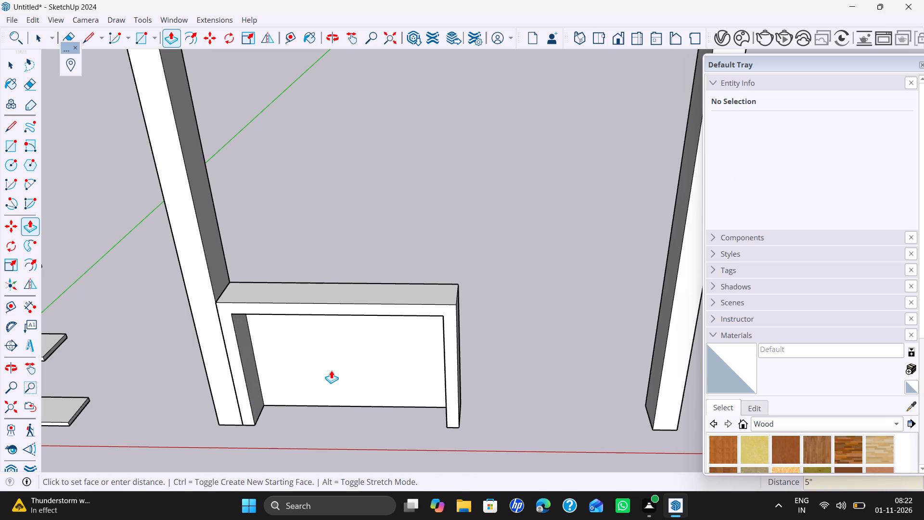
{"action": "key", "text": "space"}
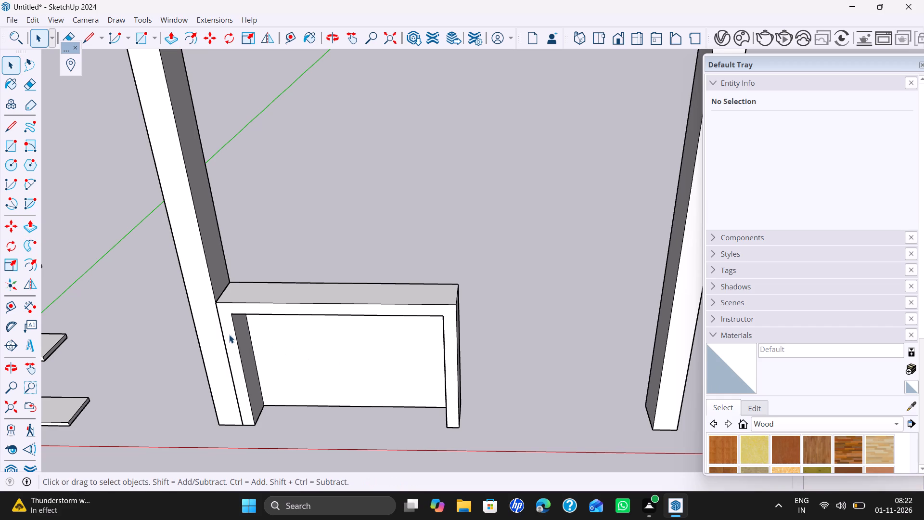
Copy the post-side short edge of the block's top face 1' along the top toward the free end.
{"action": "middle_click_drag", "start_coordinate": [229, 334], "coordinate": [217, 399], "text": "shift"}
{"action": "scroll", "coordinate": [220, 360], "scroll_direction": "up", "scroll_amount": 2}
{"action": "scroll", "coordinate": [293, 348], "scroll_direction": "down", "scroll_amount": 1, "text": "shift"}
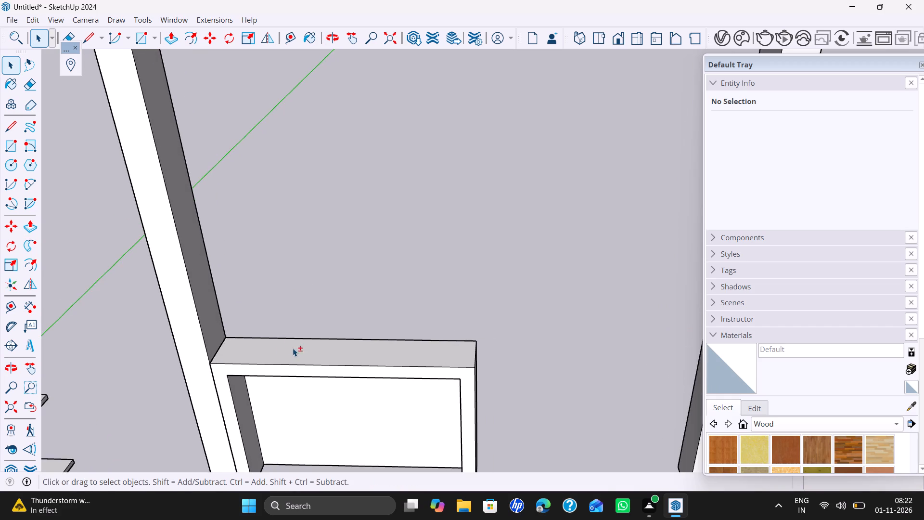
{"action": "middle_click_drag", "start_coordinate": [293, 348], "coordinate": [297, 370], "text": "shift"}
{"action": "middle_click_drag", "start_coordinate": [298, 370], "coordinate": [306, 361]}
{"action": "double_click", "coordinate": [261, 375]}
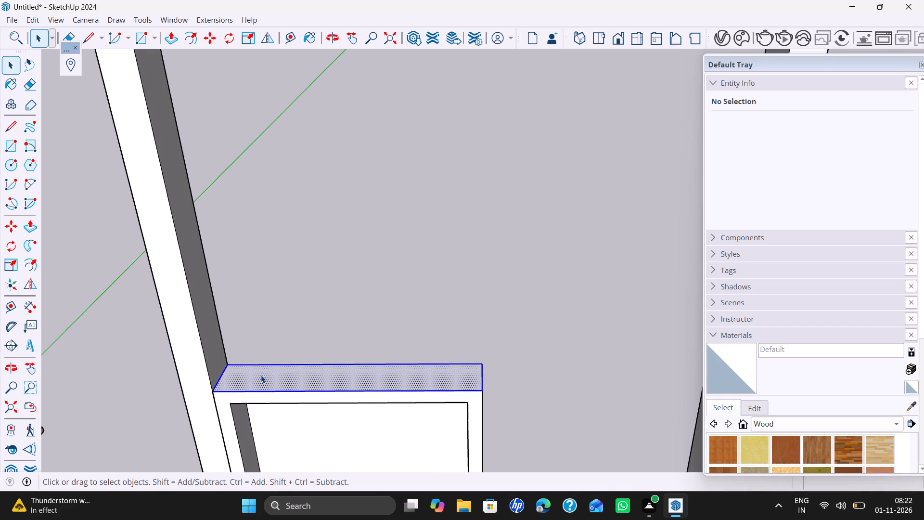
{"action": "scroll", "coordinate": [317, 366], "scroll_direction": "down", "scroll_amount": 1, "text": "shift"}
{"action": "middle_click_drag", "start_coordinate": [317, 366], "coordinate": [329, 344], "text": "shift"}
{"action": "scroll", "coordinate": [329, 343], "scroll_direction": "down", "scroll_amount": 5}
{"action": "middle_click_drag", "start_coordinate": [340, 338], "coordinate": [337, 365], "text": "shift"}
{"action": "middle_click_drag", "start_coordinate": [341, 360], "coordinate": [341, 374]}
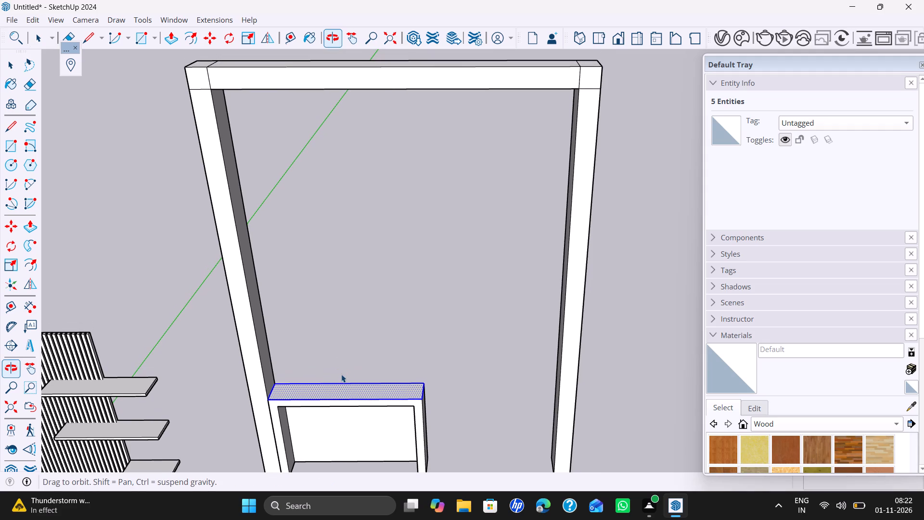
{"action": "scroll", "coordinate": [318, 397], "scroll_direction": "up", "scroll_amount": 3}
{"action": "left_click", "coordinate": [257, 387]}
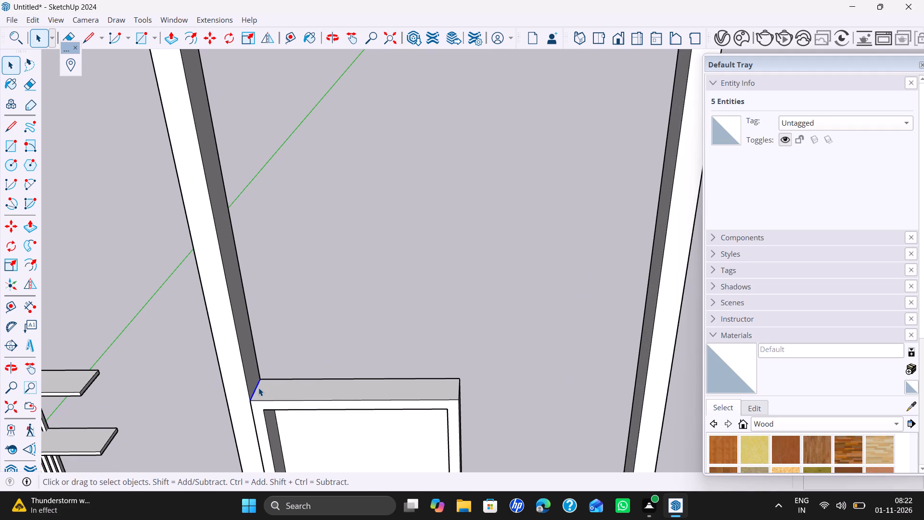
{"action": "key", "text": "m"}
{"action": "left_click", "coordinate": [252, 400]}
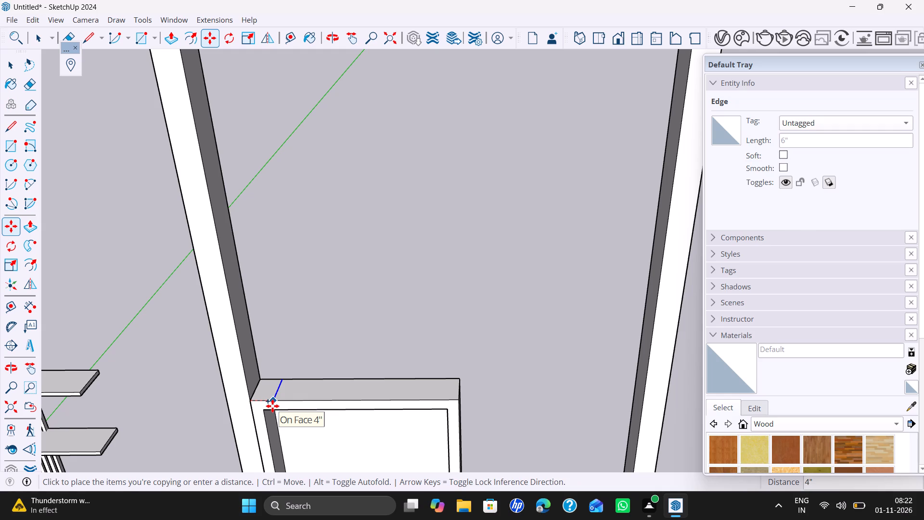
{"action": "key", "text": "1"}
{"action": "key", "text": "BackSpace"}
{"action": "type", "text": "300"}
{"action": "key", "text": "BackSpace"}
{"action": "key", "text": "BackSpace"}
{"action": "key", "text": "BackSpace"}
{"action": "key", "text": "BackSpace"}
{"action": "key", "text": "BackSpace"}
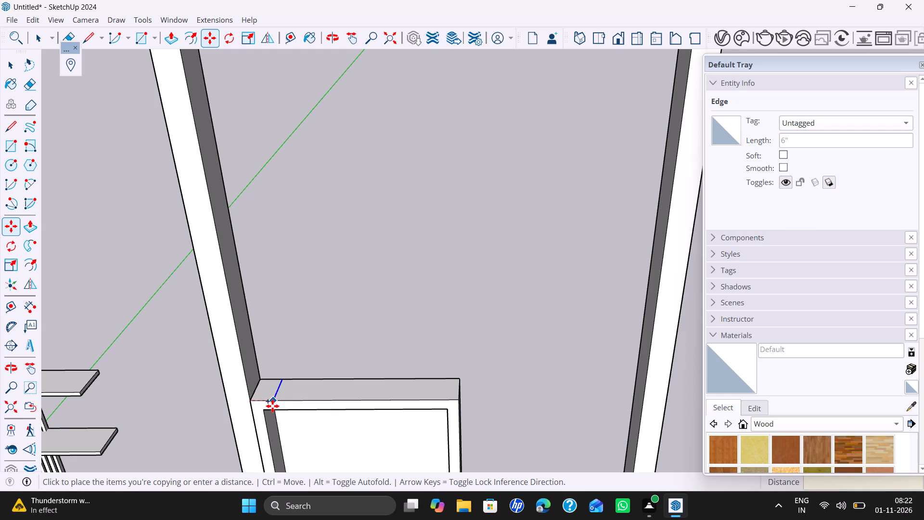
{"action": "type", "text": "1'"}
{"action": "key", "text": "Return"}
{"action": "scroll", "coordinate": [272, 406], "scroll_direction": "up", "scroll_amount": 1}
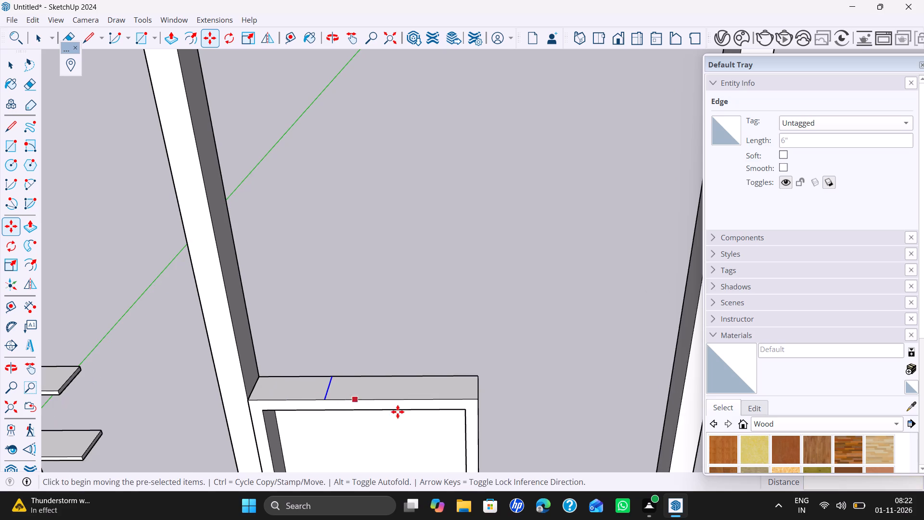
{"action": "key", "text": "space"}
Copy the short edge at the free end of the block's top face 1' inward toward the first post.
{"action": "left_click", "coordinate": [478, 396]}
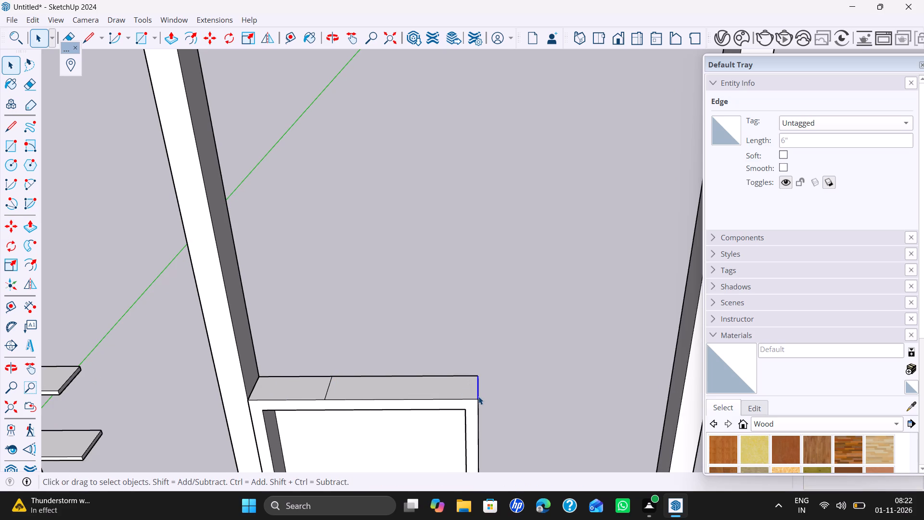
{"action": "key", "text": "m"}
{"action": "left_click", "coordinate": [475, 401]}
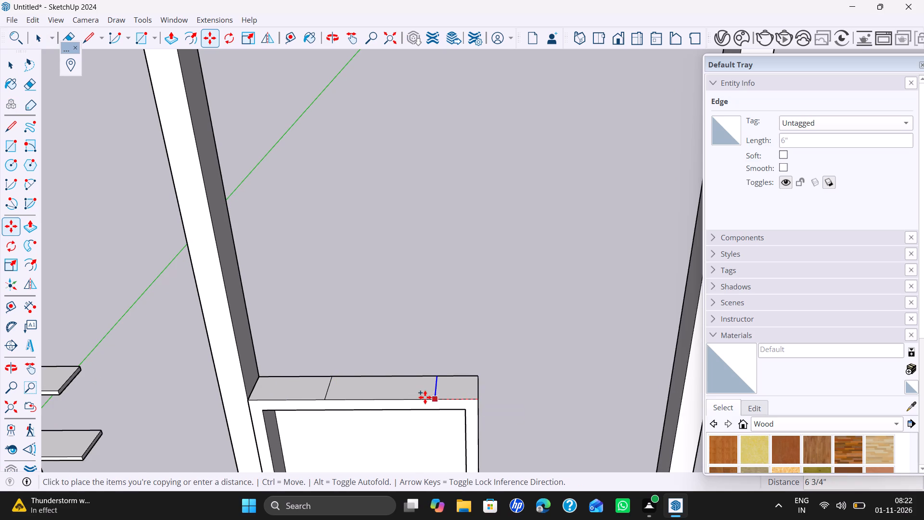
{"action": "type", "text": "1'"}
{"action": "key", "text": "Return"}
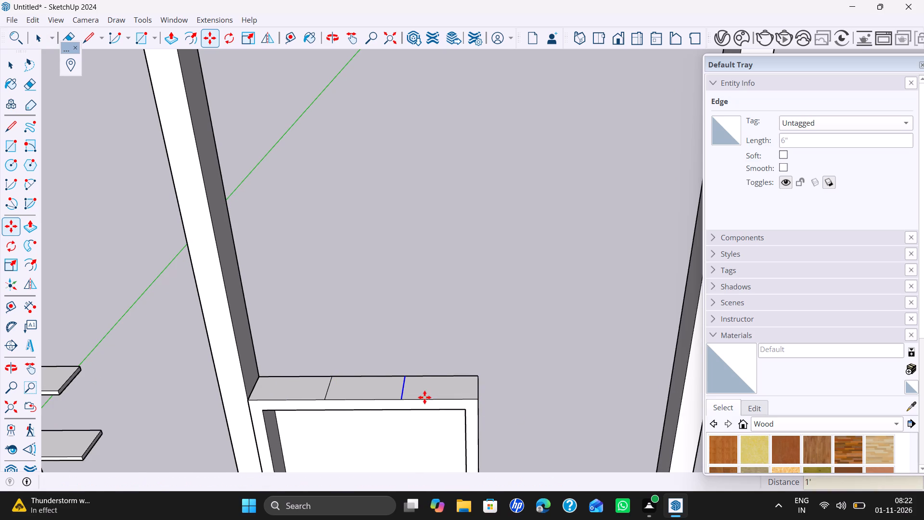
{"action": "key", "text": "space"}
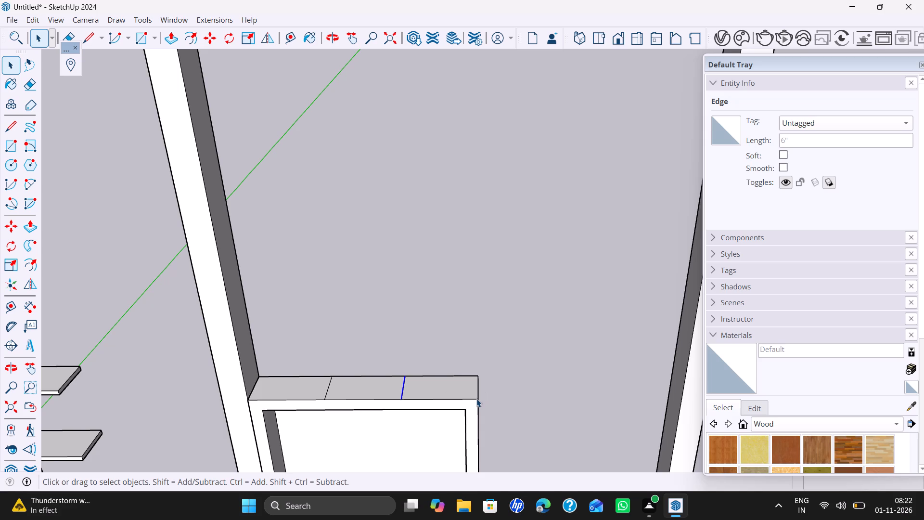
Copy the free-end short edge of the block's top face 2" inward.
{"action": "left_click", "coordinate": [476, 399]}
{"action": "left_click", "coordinate": [476, 391]}
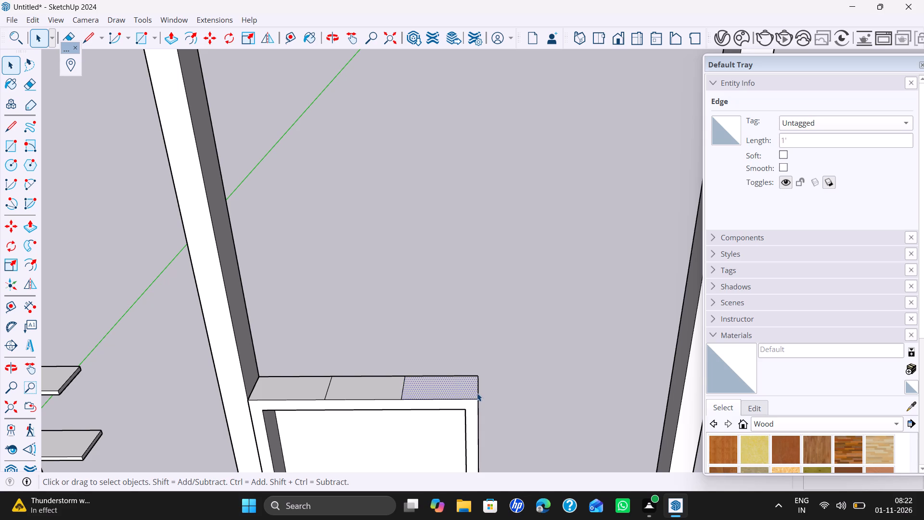
{"action": "left_click", "coordinate": [478, 392]}
{"action": "key", "text": "m"}
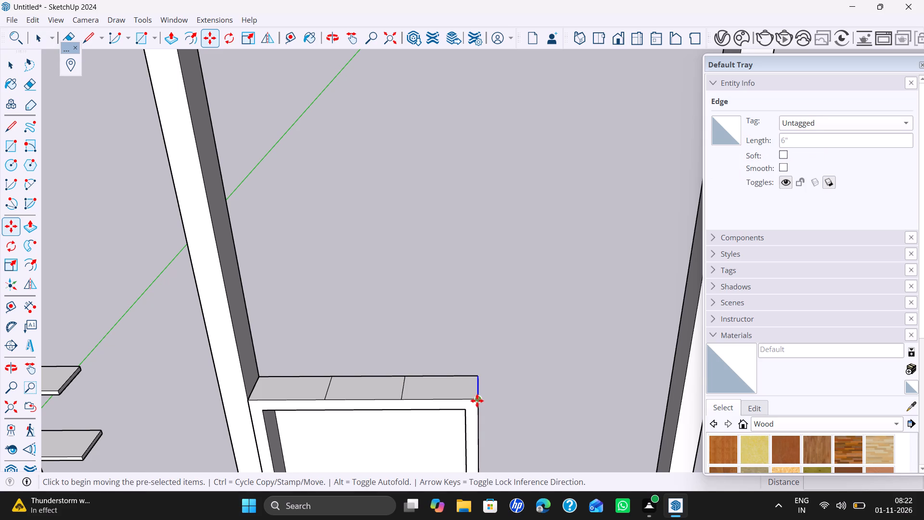
{"action": "left_click", "coordinate": [476, 401], "text": "ctrl"}
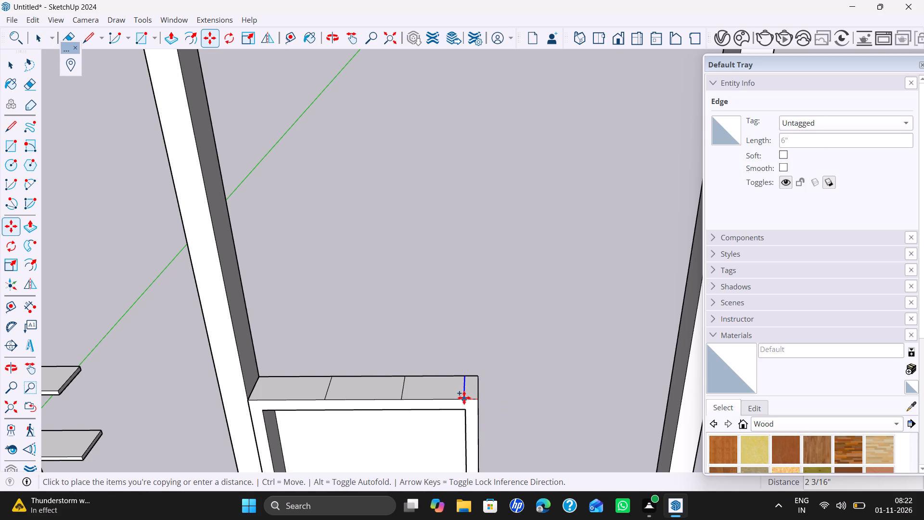
{"action": "key", "text": "5"}
{"action": "key", "text": "BackSpace"}
{"action": "type", "text": "2\""}
{"action": "key", "text": "Return"}
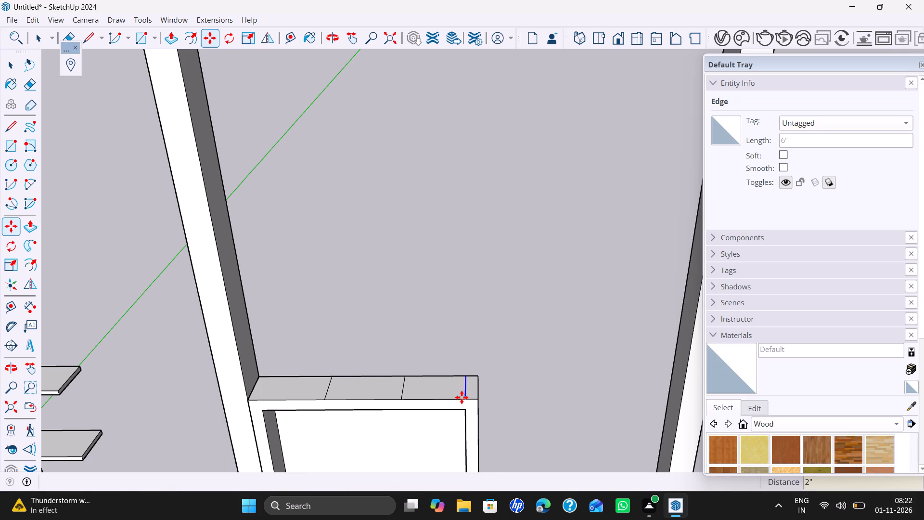
{"action": "key", "text": "space"}
Copy the post-side short edge of the block's top face 2" inward, away from the post.
{"action": "left_click", "coordinate": [255, 389]}
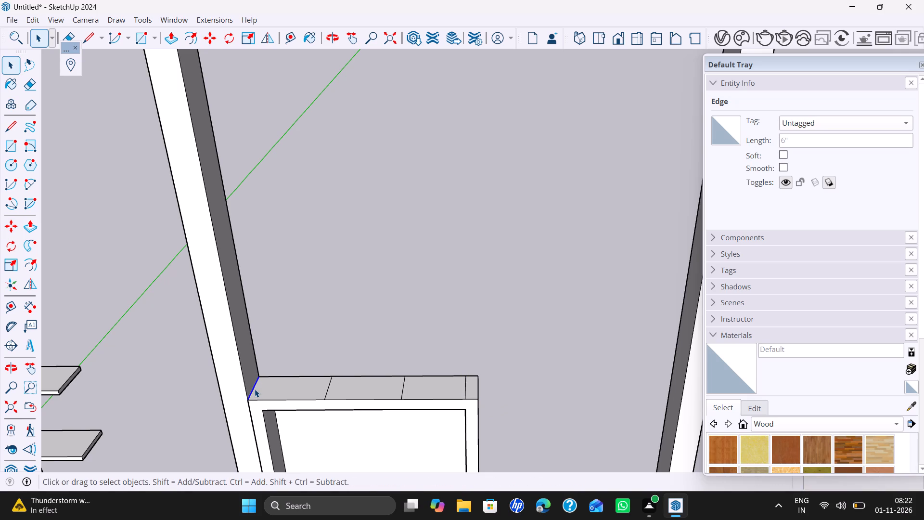
{"action": "left_click", "coordinate": [255, 389]}
{"action": "key", "text": "m"}
{"action": "left_click", "coordinate": [248, 400]}
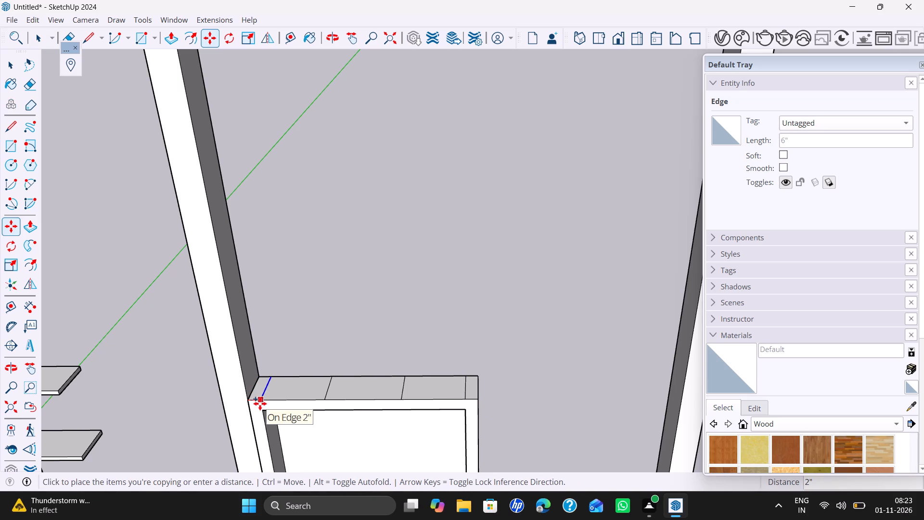
{"action": "type", "text": "2\""}
{"action": "key", "text": "Return"}
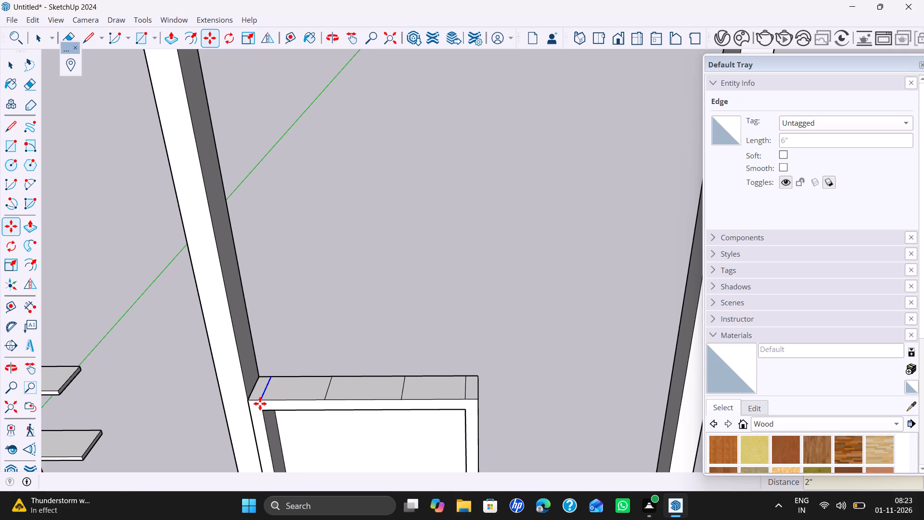
Undo the last 2" copy of the post-side short edge on the block's top face.
{"action": "key", "text": "ctrl+z"}
{"action": "key", "text": "space"}
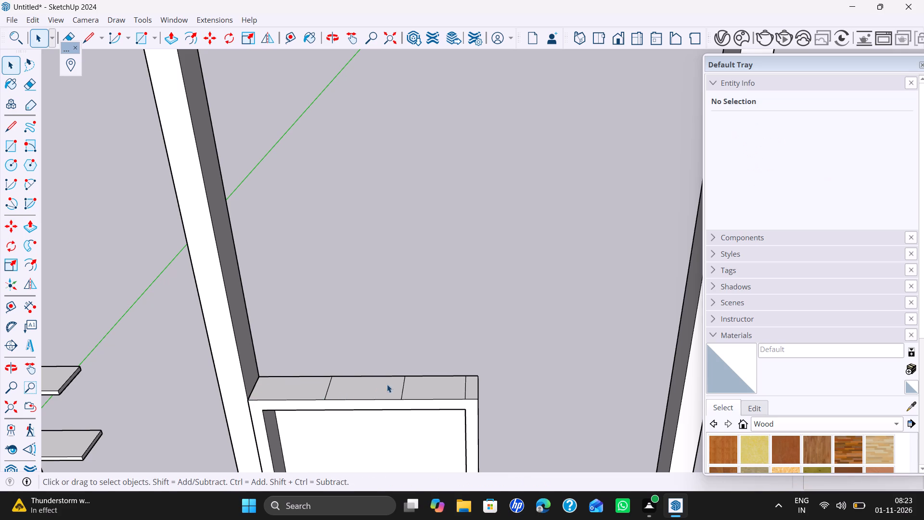
Move the dividing edge nearer the free end of the block's top 2" toward the first post.
{"action": "left_click", "coordinate": [404, 387]}
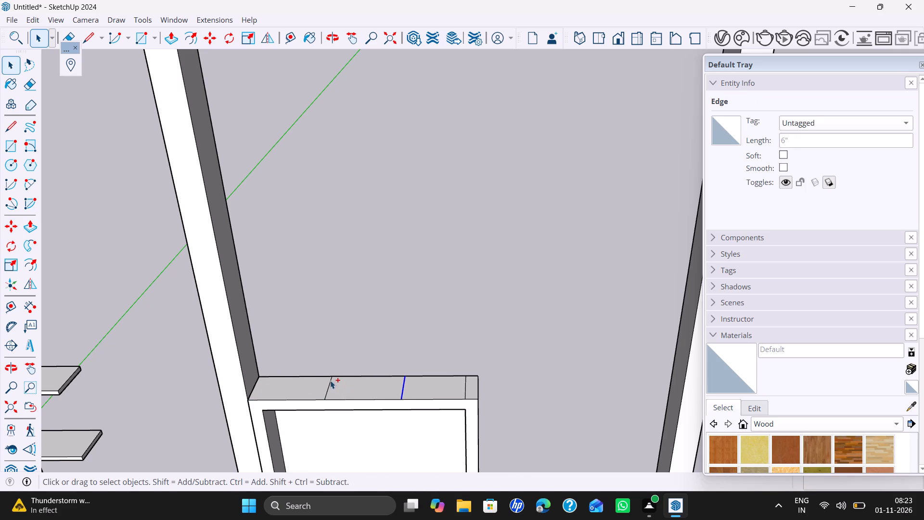
{"action": "left_click", "coordinate": [330, 380], "text": "ctrl"}
{"action": "left_click", "coordinate": [331, 384]}
{"action": "left_click", "coordinate": [405, 387]}
{"action": "key", "text": "m"}
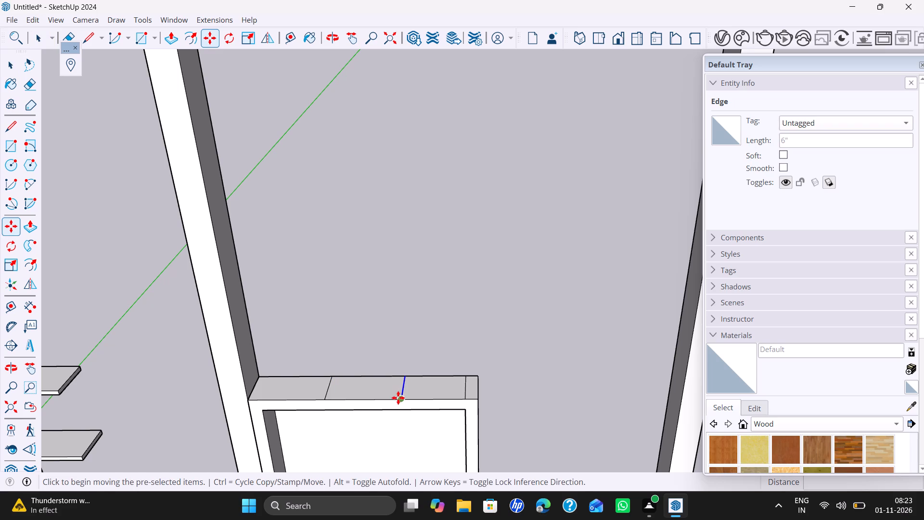
{"action": "left_click", "coordinate": [398, 398]}
{"action": "type", "text": "2\""}
{"action": "key", "text": "Return"}
Copy the moved dividing edge 9 mm toward the free end, then copy that new edge 18 mm back toward the post.
{"action": "key", "text": "m"}
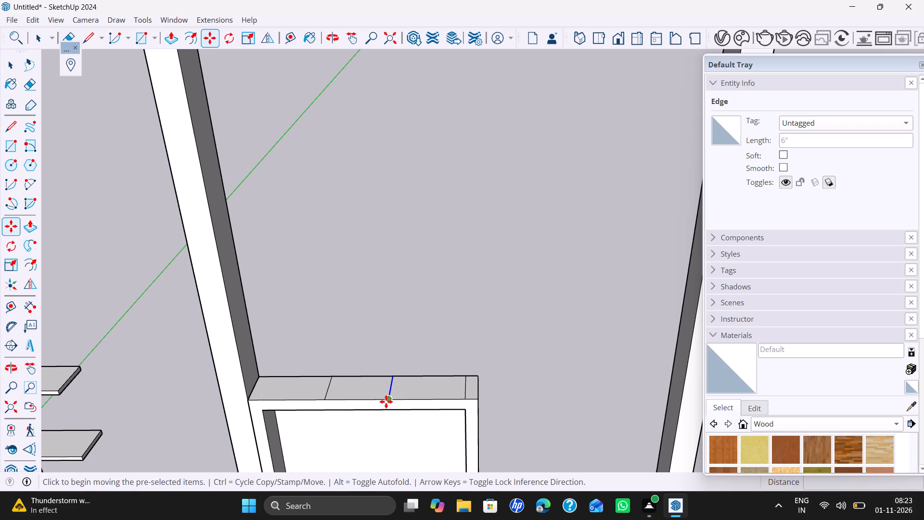
{"action": "left_click", "coordinate": [386, 401]}
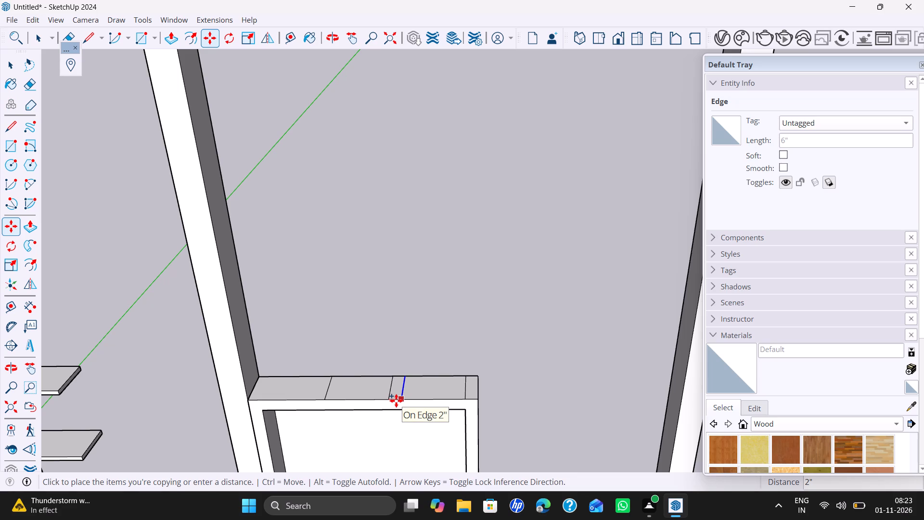
{"action": "key", "text": "9"}
{"action": "type", "text": "MM"}
{"action": "key", "text": "Return"}
{"action": "scroll", "coordinate": [438, 376], "scroll_direction": "up", "scroll_amount": 1}
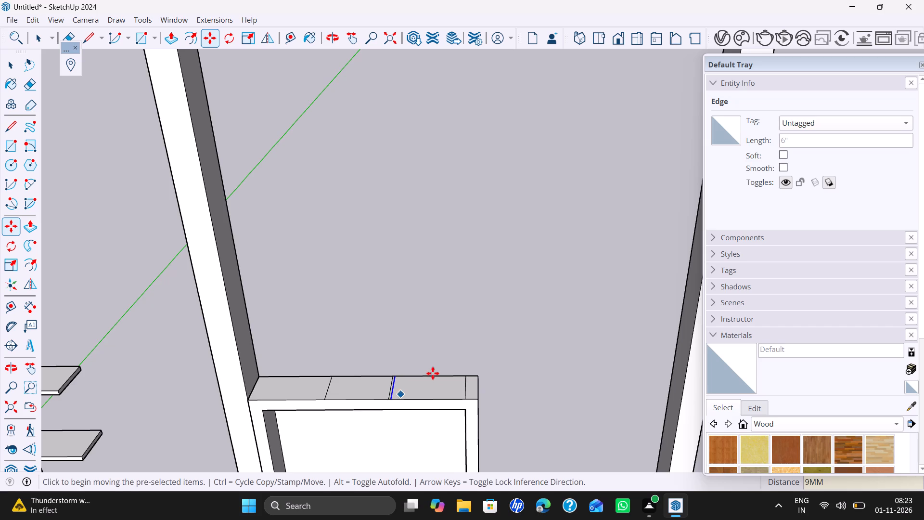
{"action": "scroll", "coordinate": [333, 388], "scroll_direction": "up", "scroll_amount": 4}
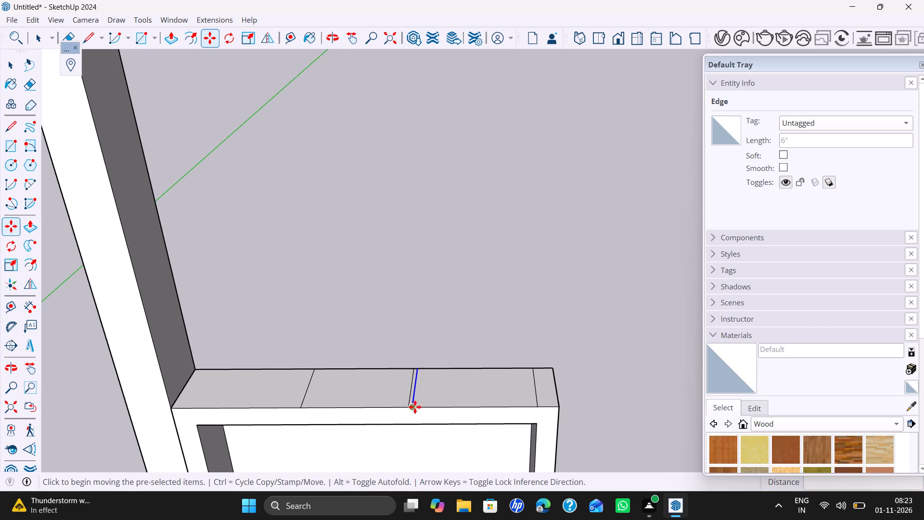
{"action": "left_click", "coordinate": [414, 406]}
{"action": "type", "text": "18MM"}
{"action": "key", "text": "Return"}
{"action": "key", "text": "space"}
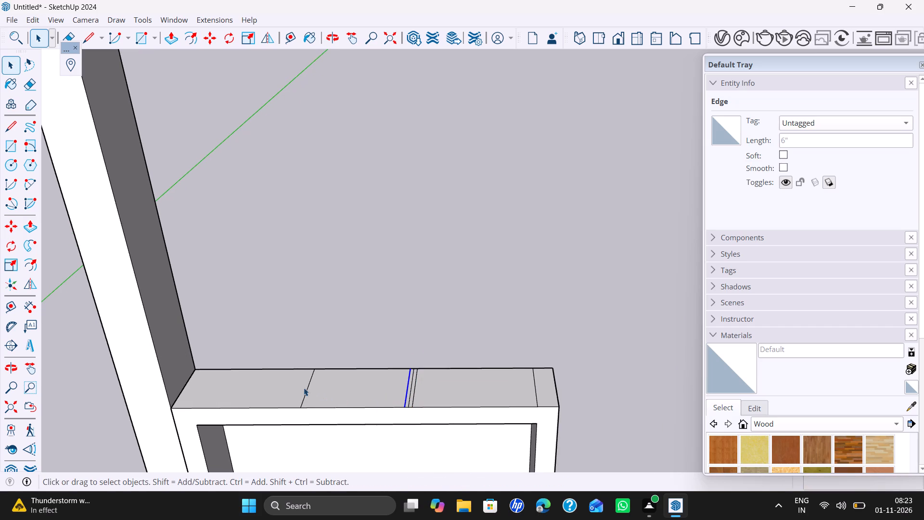
Copy the post-side dividing edge 9 mm toward the free end, and copy that new edge 18 mm back toward the post.
{"action": "left_click", "coordinate": [306, 393]}
{"action": "key", "text": "m"}
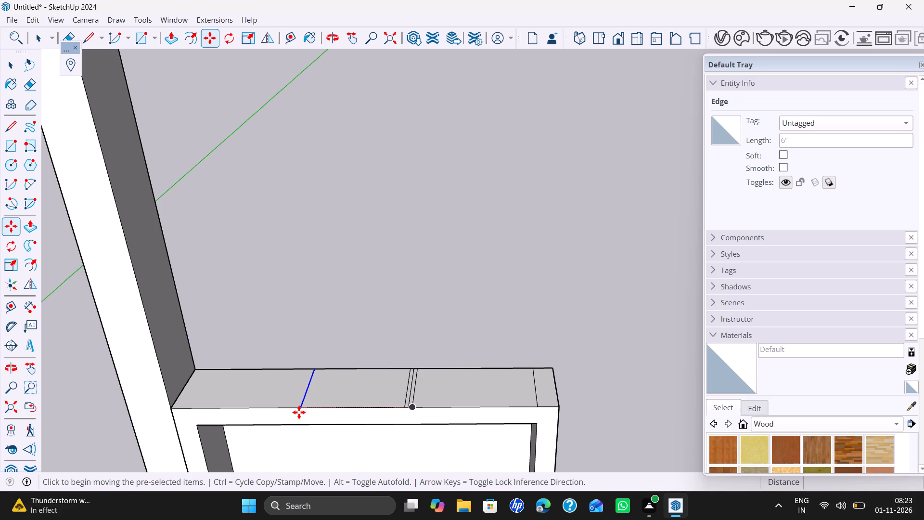
{"action": "left_click", "coordinate": [299, 408]}
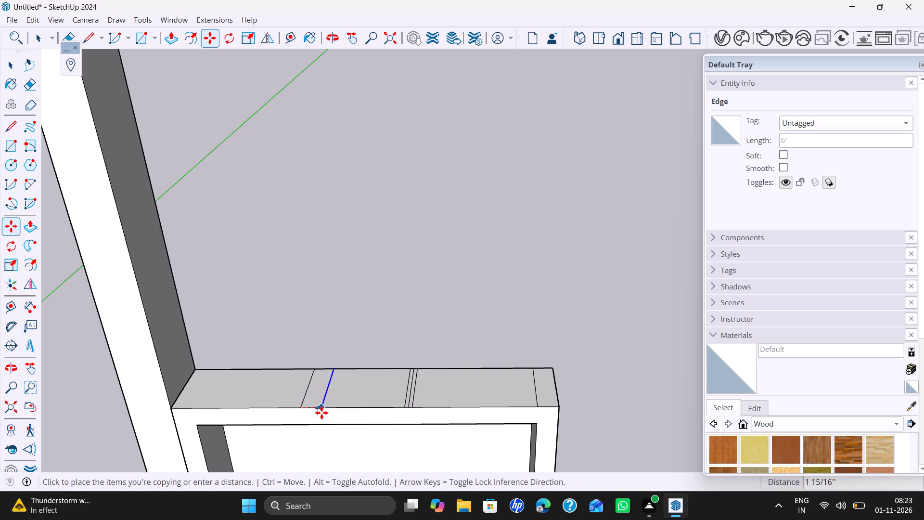
{"action": "key", "text": "9"}
{"action": "type", "text": "MM"}
{"action": "key", "text": "Return"}
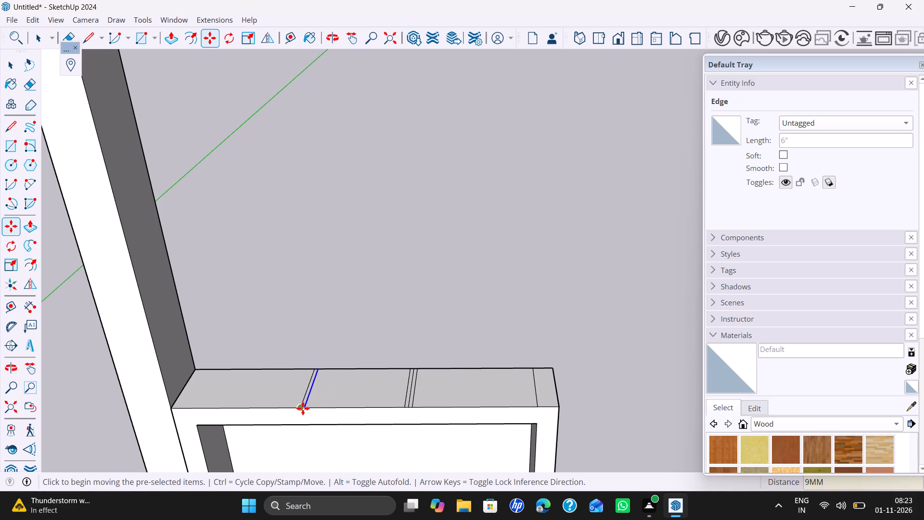
{"action": "left_click", "coordinate": [305, 409], "text": "ctrl"}
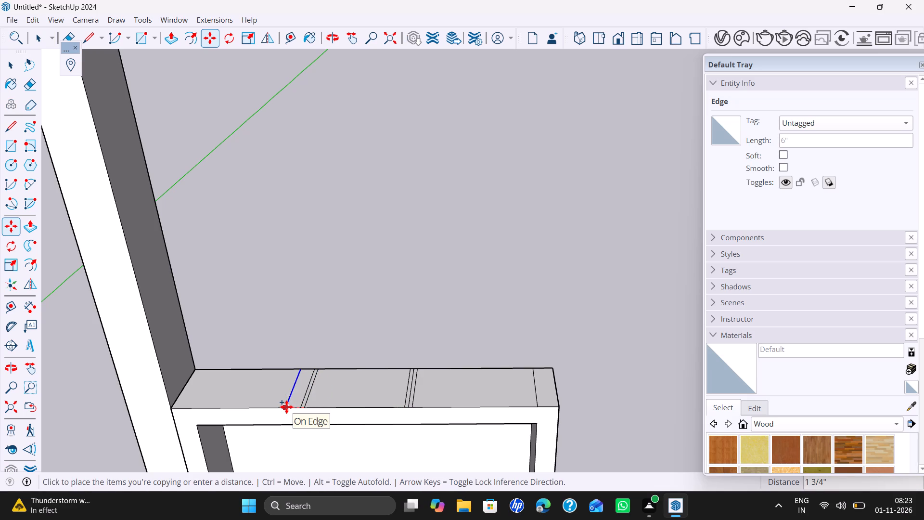
{"action": "type", "text": "18MM"}
{"action": "key", "text": "Return"}
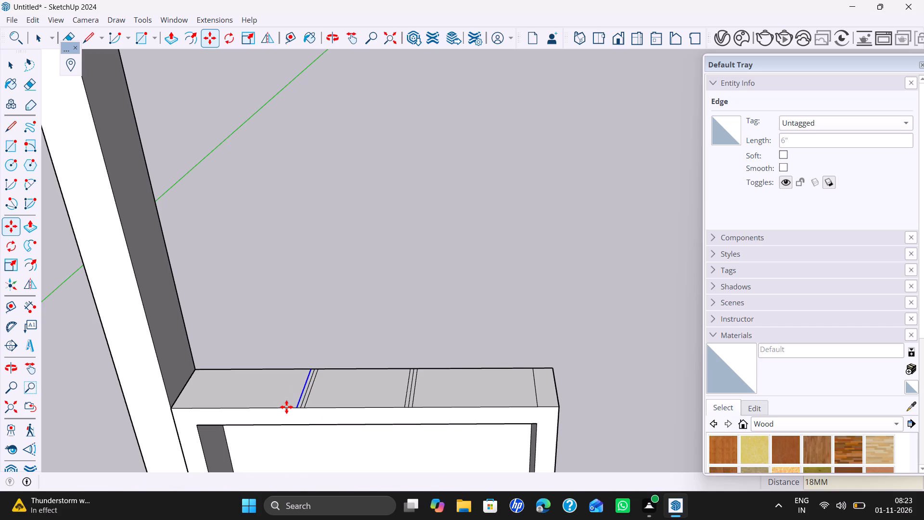
Erase the middle line of each three-line divider set on the block's top face.
{"action": "key", "text": "e"}
{"action": "scroll", "coordinate": [289, 395], "scroll_direction": "up", "scroll_amount": 8}
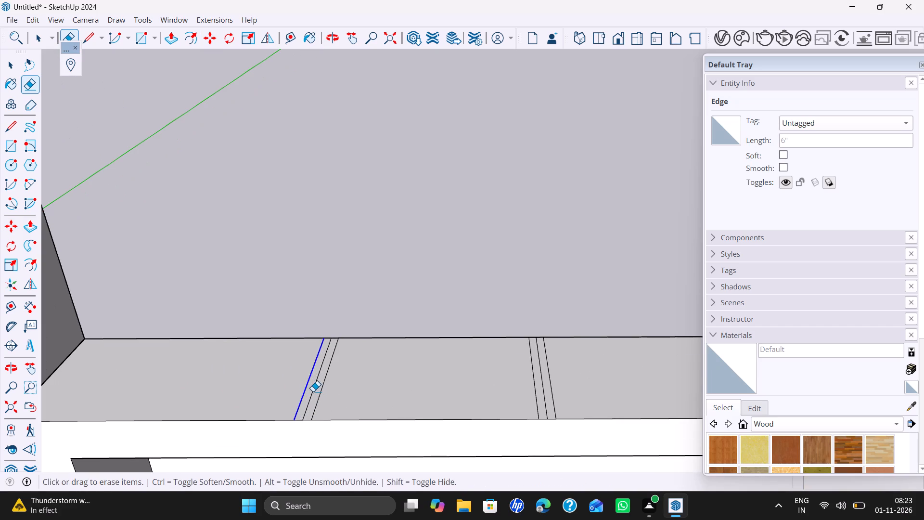
{"action": "left_click", "coordinate": [313, 391]}
{"action": "scroll", "coordinate": [452, 396], "scroll_direction": "down", "scroll_amount": 1}
{"action": "left_click", "coordinate": [535, 398]}
Push/Pull the narrow free-end strip of the block's top up 6' to the underside of the frame's top beam.
{"action": "scroll", "coordinate": [541, 395], "scroll_direction": "down", "scroll_amount": 1}
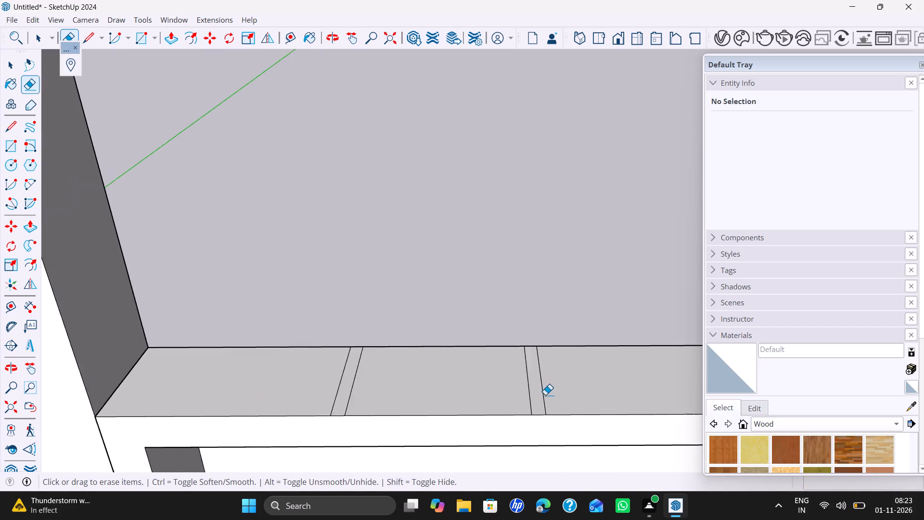
{"action": "scroll", "coordinate": [545, 395], "scroll_direction": "down", "scroll_amount": 4}
{"action": "middle_click_drag", "start_coordinate": [646, 397], "coordinate": [565, 412], "text": "shift"}
{"action": "key", "text": "space"}
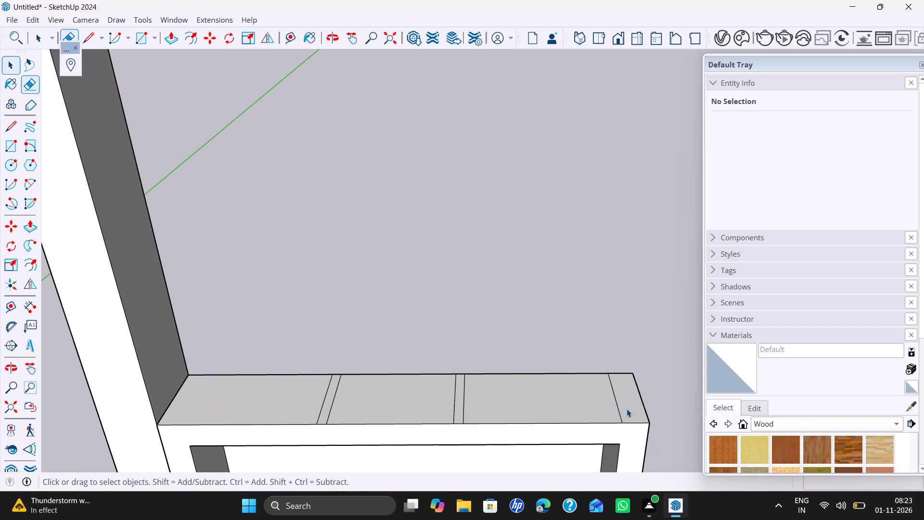
{"action": "key", "text": "p"}
{"action": "left_click", "coordinate": [628, 406]}
{"action": "scroll", "coordinate": [605, 353], "scroll_direction": "down", "scroll_amount": 5}
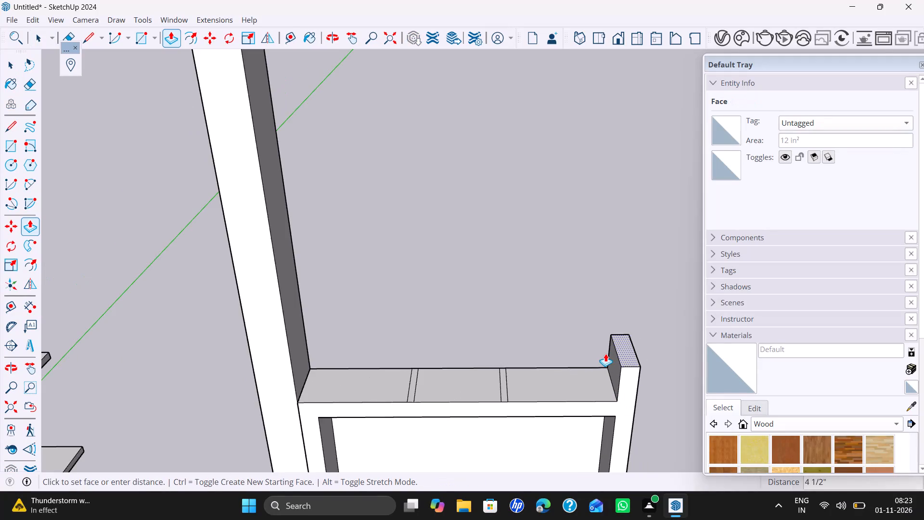
{"action": "scroll", "coordinate": [589, 349], "scroll_direction": "down", "scroll_amount": 18}
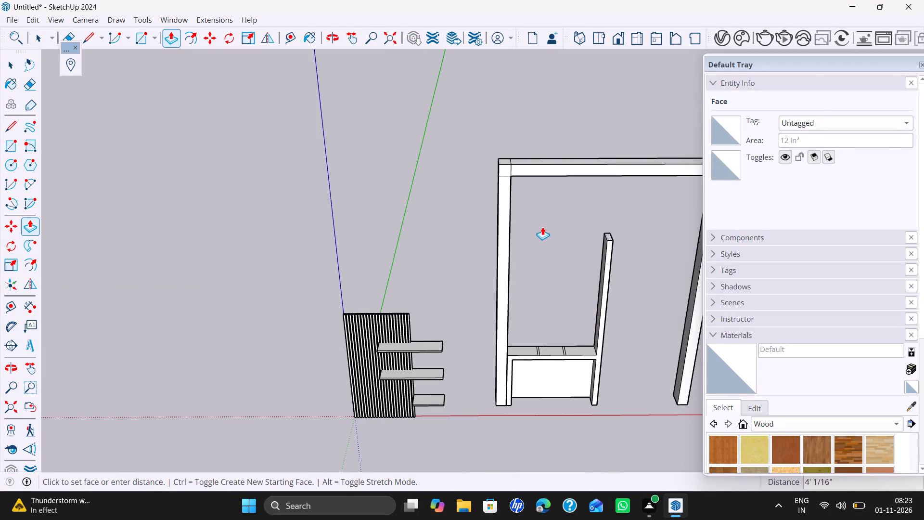
{"action": "left_click", "coordinate": [513, 179]}
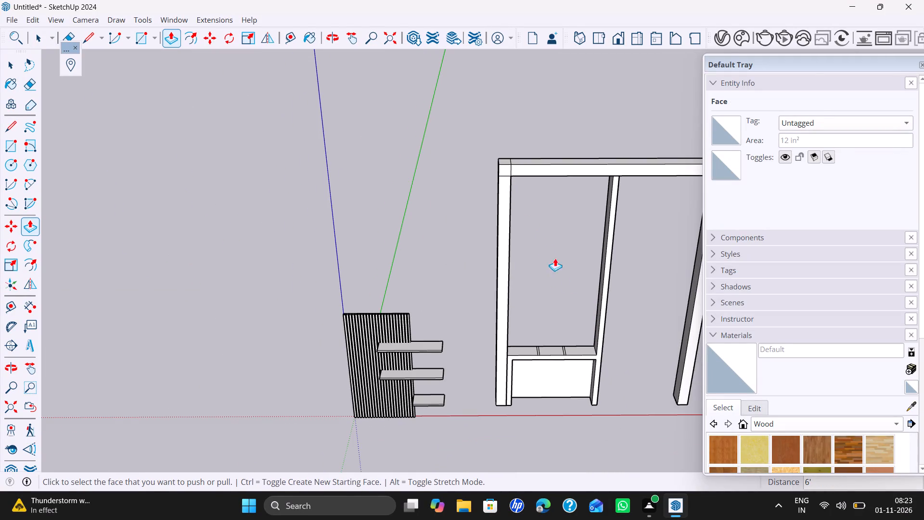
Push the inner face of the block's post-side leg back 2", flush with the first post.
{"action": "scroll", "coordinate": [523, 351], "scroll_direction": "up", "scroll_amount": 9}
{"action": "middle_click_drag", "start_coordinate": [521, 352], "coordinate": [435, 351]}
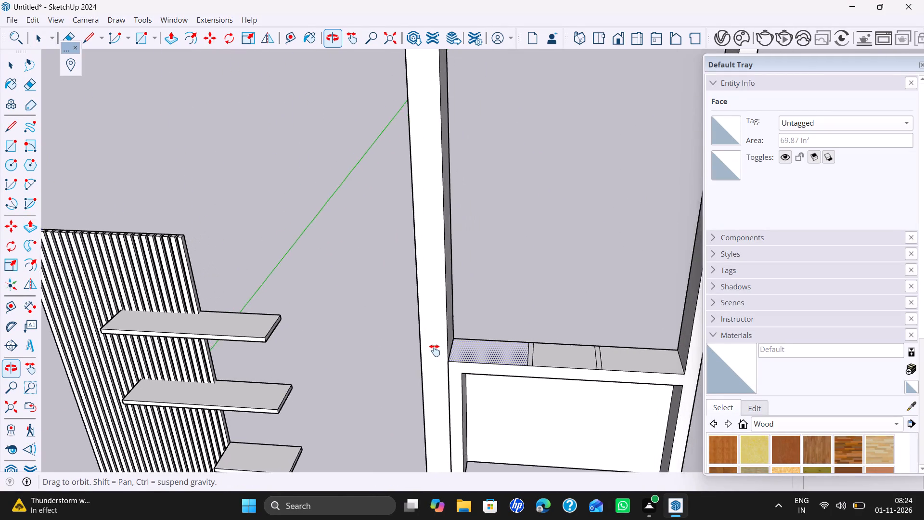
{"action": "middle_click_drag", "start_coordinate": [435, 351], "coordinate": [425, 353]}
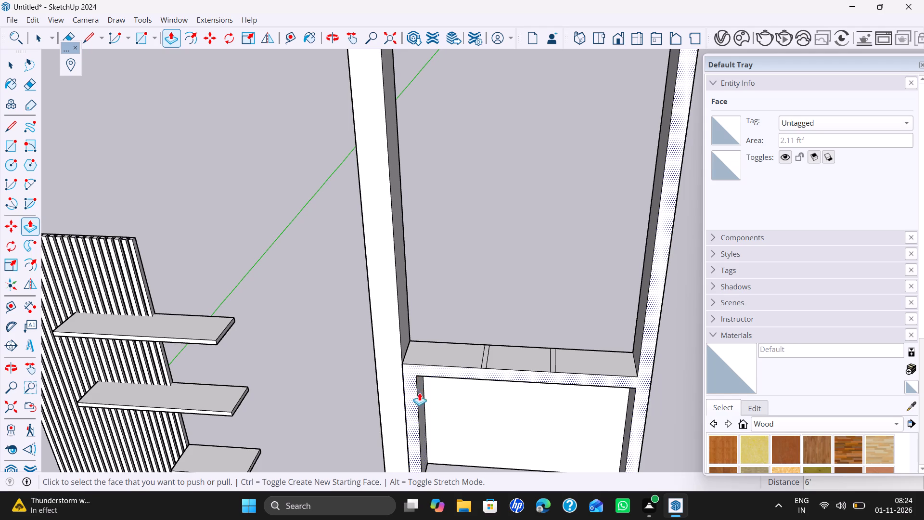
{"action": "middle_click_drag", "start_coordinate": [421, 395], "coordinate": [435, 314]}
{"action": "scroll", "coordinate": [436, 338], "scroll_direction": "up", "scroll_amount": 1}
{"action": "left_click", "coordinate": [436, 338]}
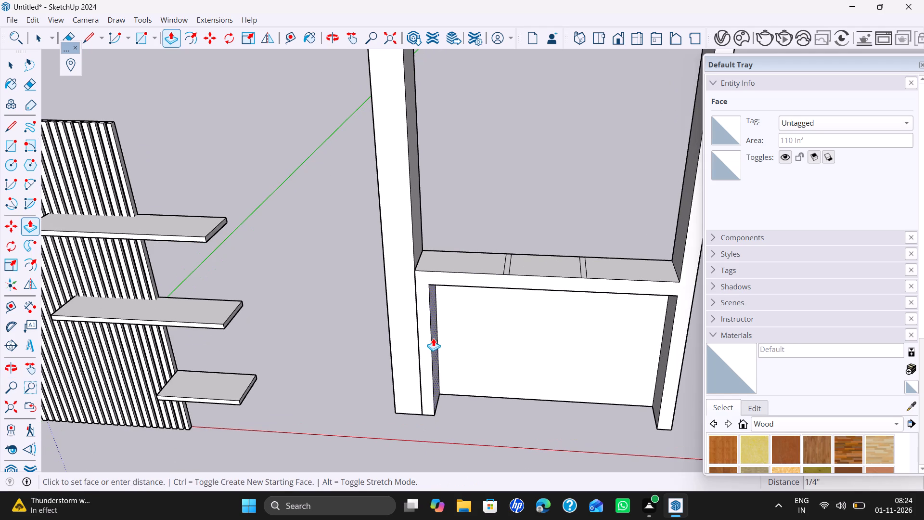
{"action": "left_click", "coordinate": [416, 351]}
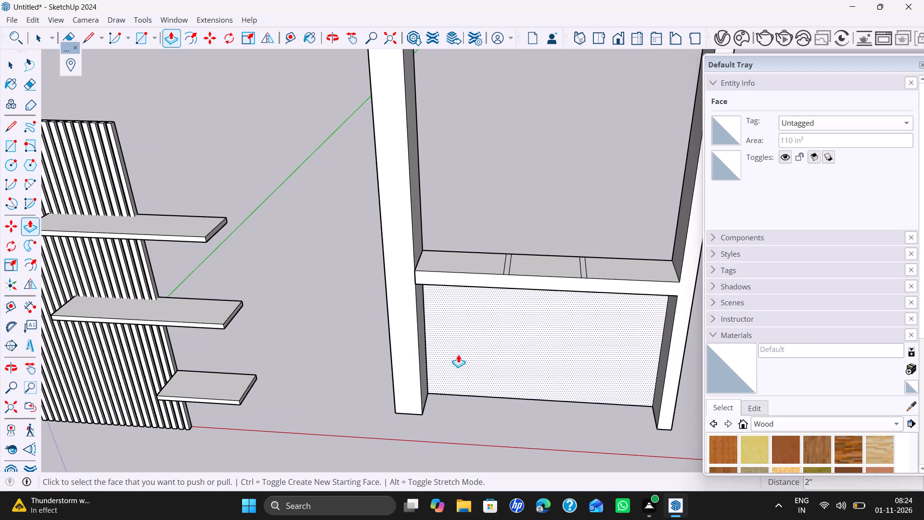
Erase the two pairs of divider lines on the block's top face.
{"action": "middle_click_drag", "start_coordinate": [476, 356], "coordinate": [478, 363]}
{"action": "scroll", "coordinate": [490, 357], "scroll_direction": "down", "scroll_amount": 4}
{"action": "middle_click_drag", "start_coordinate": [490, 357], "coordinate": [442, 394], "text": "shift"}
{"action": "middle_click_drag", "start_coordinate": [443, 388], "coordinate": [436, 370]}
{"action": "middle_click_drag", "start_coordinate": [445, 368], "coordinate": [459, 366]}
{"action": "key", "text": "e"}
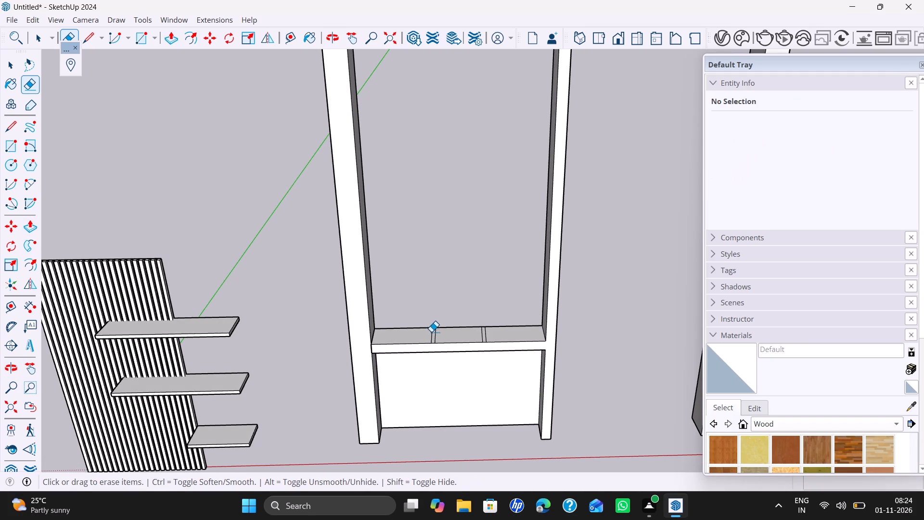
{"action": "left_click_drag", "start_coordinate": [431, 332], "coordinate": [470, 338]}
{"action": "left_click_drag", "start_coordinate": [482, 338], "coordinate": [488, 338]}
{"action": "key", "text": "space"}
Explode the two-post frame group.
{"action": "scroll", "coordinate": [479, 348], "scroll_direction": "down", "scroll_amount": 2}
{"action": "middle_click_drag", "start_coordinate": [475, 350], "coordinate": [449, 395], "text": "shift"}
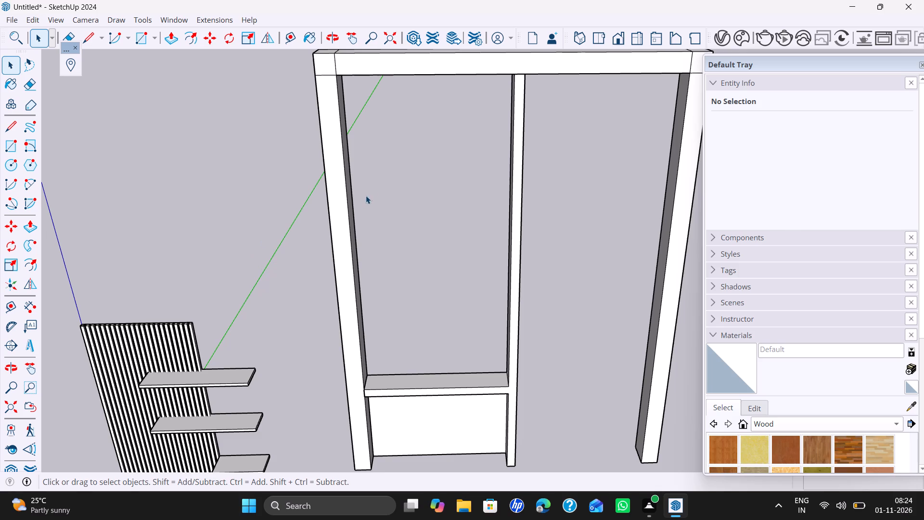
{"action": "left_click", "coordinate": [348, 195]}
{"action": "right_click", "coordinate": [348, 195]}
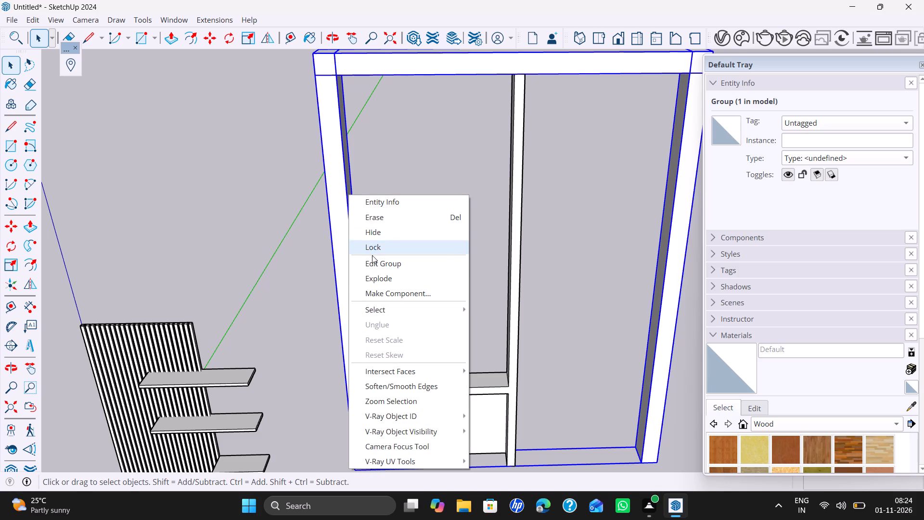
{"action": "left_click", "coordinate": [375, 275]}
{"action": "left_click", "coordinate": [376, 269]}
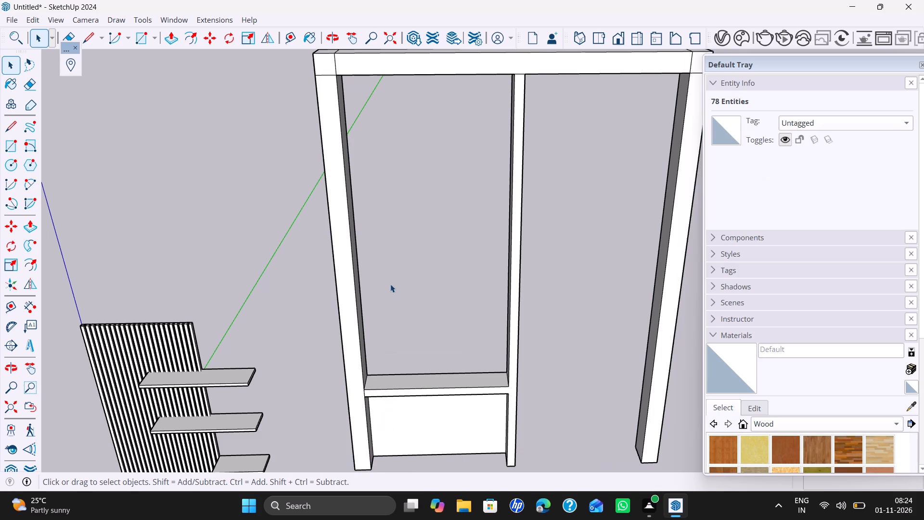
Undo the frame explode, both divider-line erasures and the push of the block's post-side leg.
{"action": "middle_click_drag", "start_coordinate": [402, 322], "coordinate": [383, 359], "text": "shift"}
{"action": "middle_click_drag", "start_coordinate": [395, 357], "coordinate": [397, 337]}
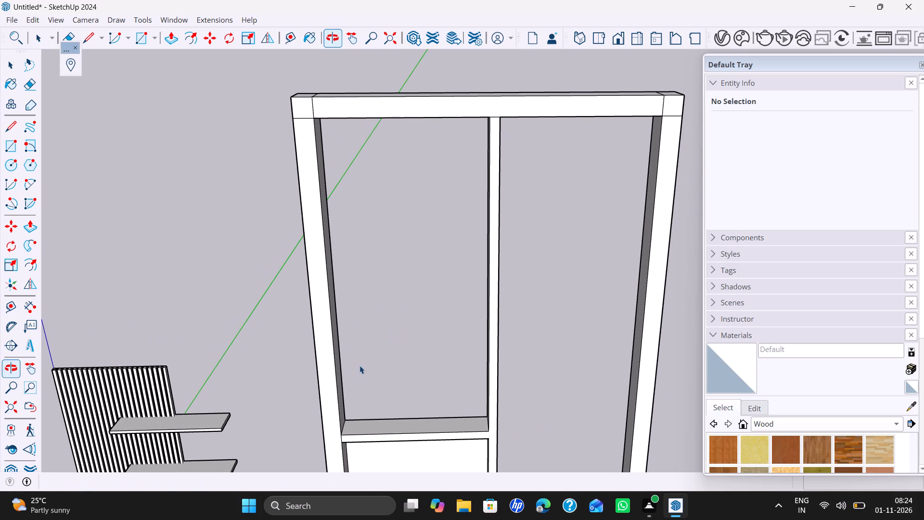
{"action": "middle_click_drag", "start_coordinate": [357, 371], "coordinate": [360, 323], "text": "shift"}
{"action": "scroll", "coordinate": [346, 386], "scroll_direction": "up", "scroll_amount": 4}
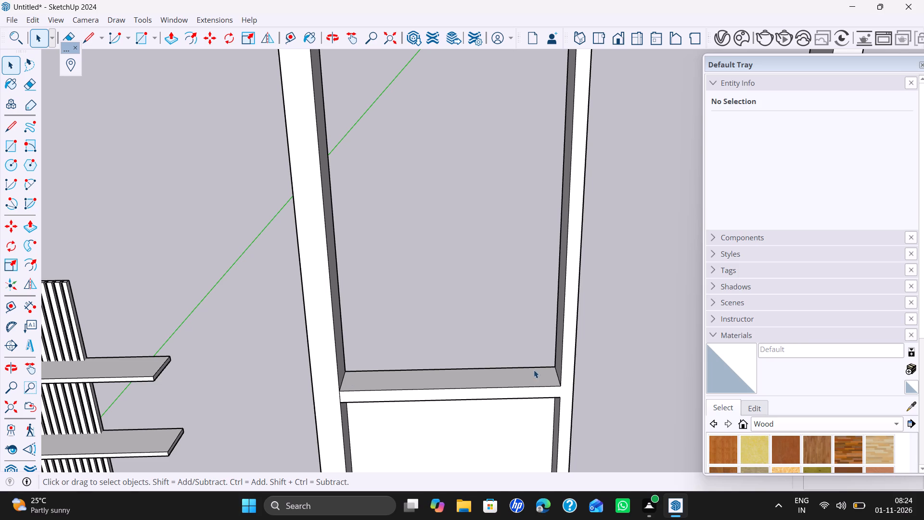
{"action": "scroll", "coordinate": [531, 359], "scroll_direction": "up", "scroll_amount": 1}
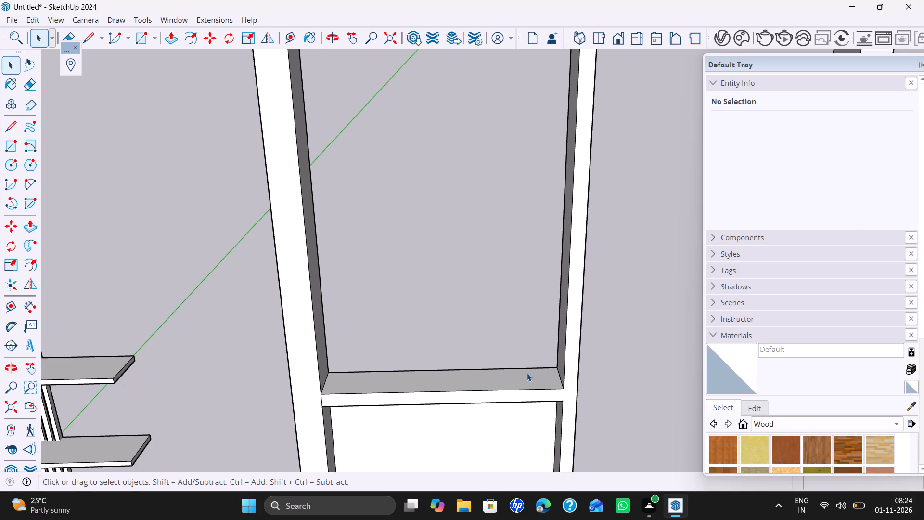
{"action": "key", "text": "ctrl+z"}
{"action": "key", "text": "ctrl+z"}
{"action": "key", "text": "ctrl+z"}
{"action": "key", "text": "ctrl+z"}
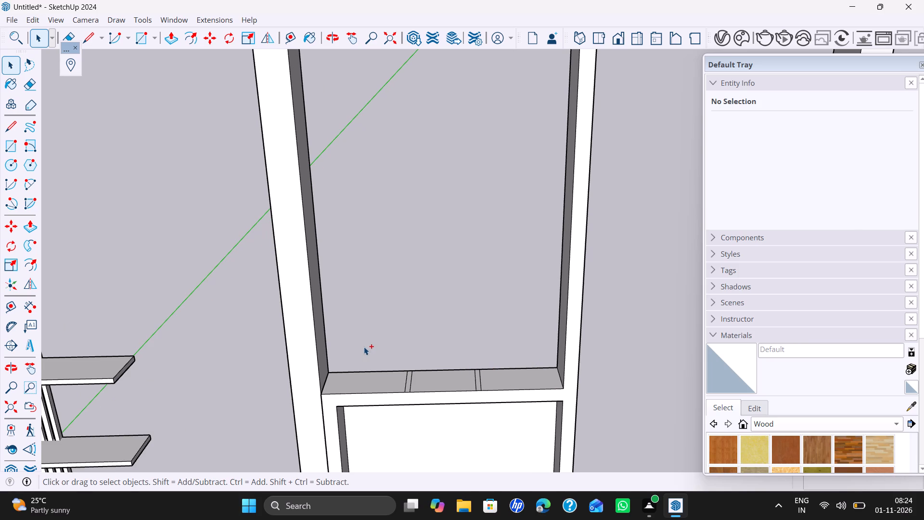
Redo the undone push of the block's post-side leg.
{"action": "key", "text": "ctrl+y"}
Explode the two-post frame group.
{"action": "left_click", "coordinate": [298, 328]}
{"action": "right_click", "coordinate": [298, 328]}
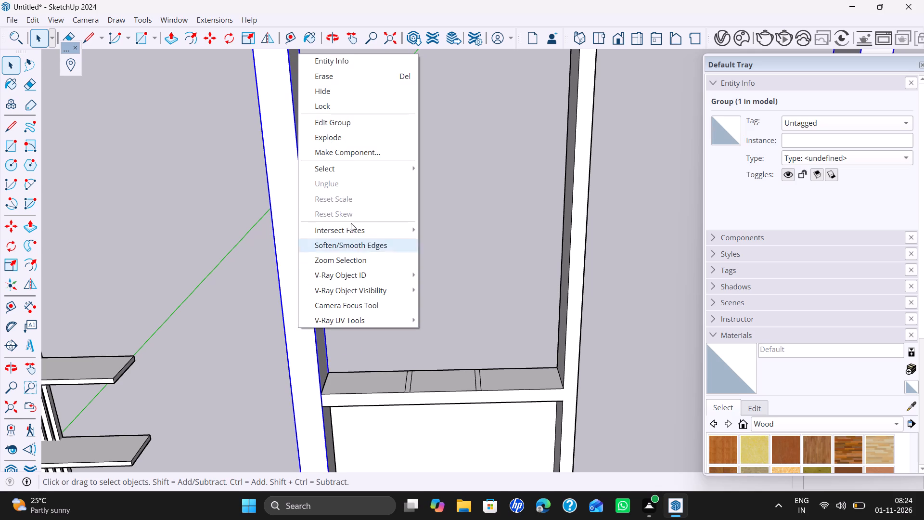
{"action": "left_click", "coordinate": [345, 134]}
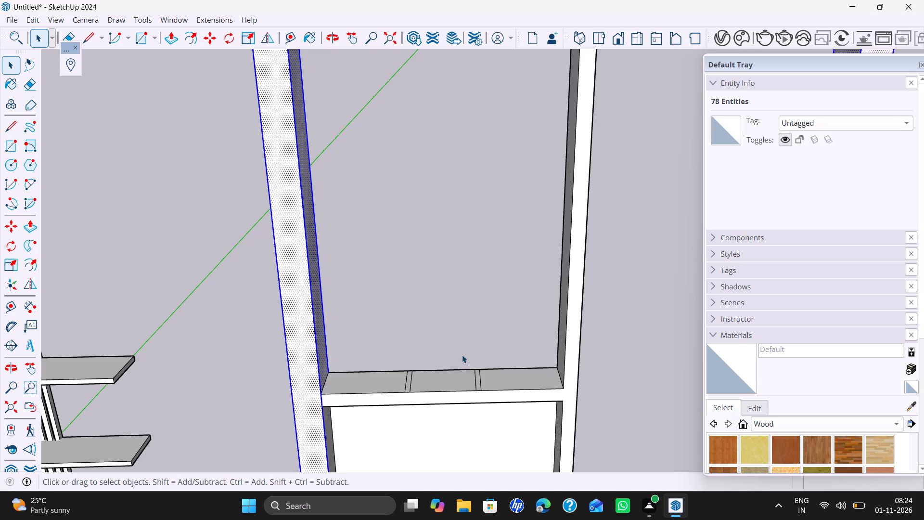
Push/Pull both 18 mm divider strips on the base block up 6' to the underside of the top beam.
{"action": "key", "text": "p"}
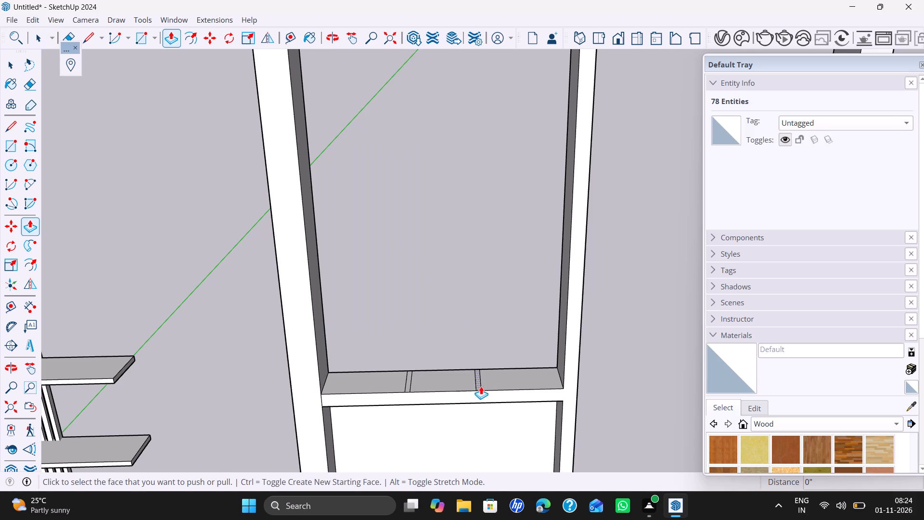
{"action": "left_click", "coordinate": [479, 386]}
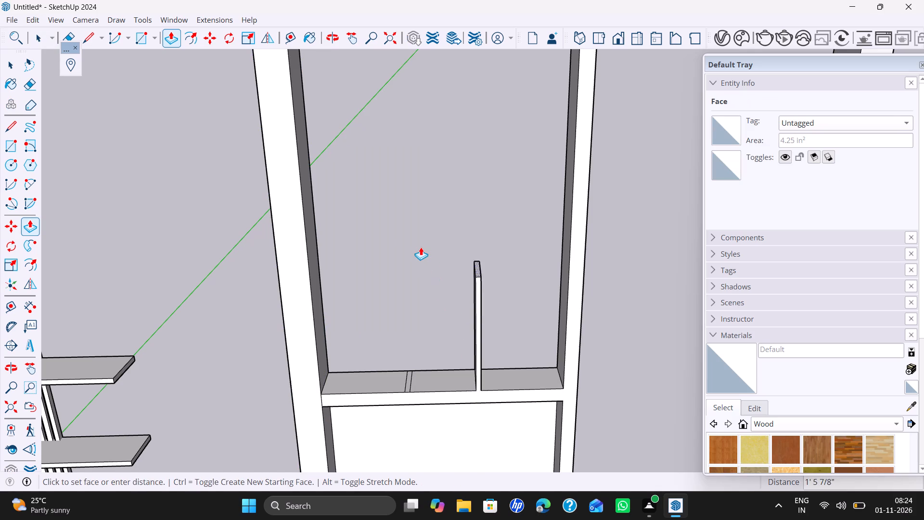
{"action": "scroll", "coordinate": [419, 243], "scroll_direction": "down", "scroll_amount": 2}
{"action": "middle_click_drag", "start_coordinate": [418, 208], "coordinate": [418, 281], "text": "shift"}
{"action": "scroll", "coordinate": [411, 244], "scroll_direction": "down", "scroll_amount": 2}
{"action": "middle_click_drag", "start_coordinate": [411, 244], "coordinate": [411, 263], "text": "shift"}
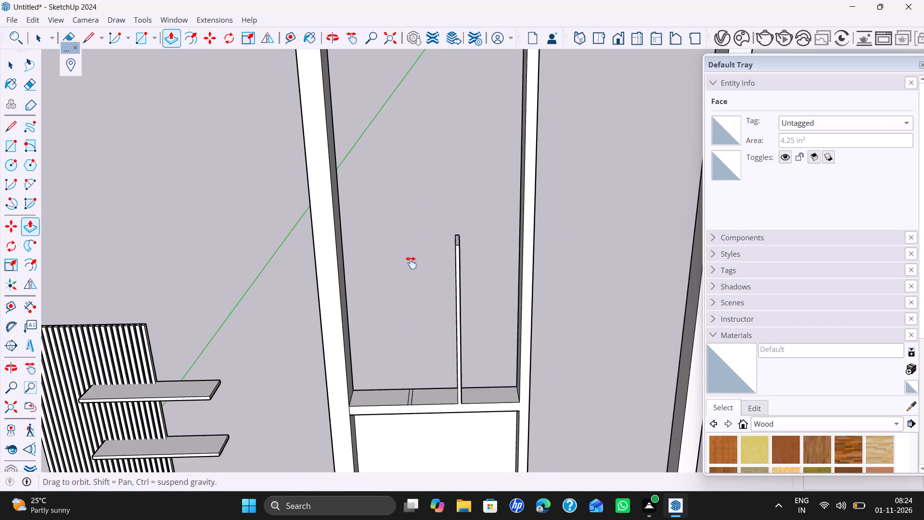
{"action": "middle_click_drag", "start_coordinate": [411, 263], "coordinate": [423, 330], "text": "shift"}
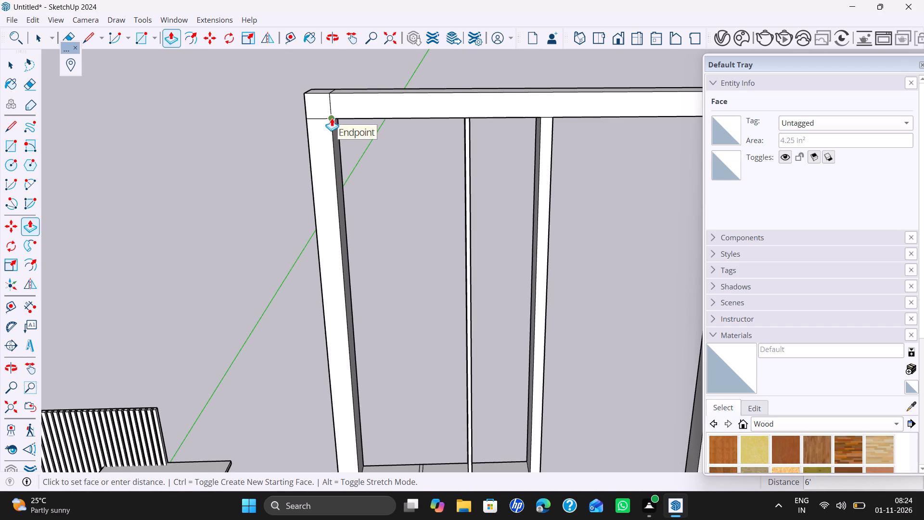
{"action": "left_click", "coordinate": [332, 118]}
{"action": "scroll", "coordinate": [377, 204], "scroll_direction": "down", "scroll_amount": 4}
{"action": "middle_click_drag", "start_coordinate": [387, 226], "coordinate": [382, 190], "text": "shift"}
{"action": "scroll", "coordinate": [422, 390], "scroll_direction": "up", "scroll_amount": 8}
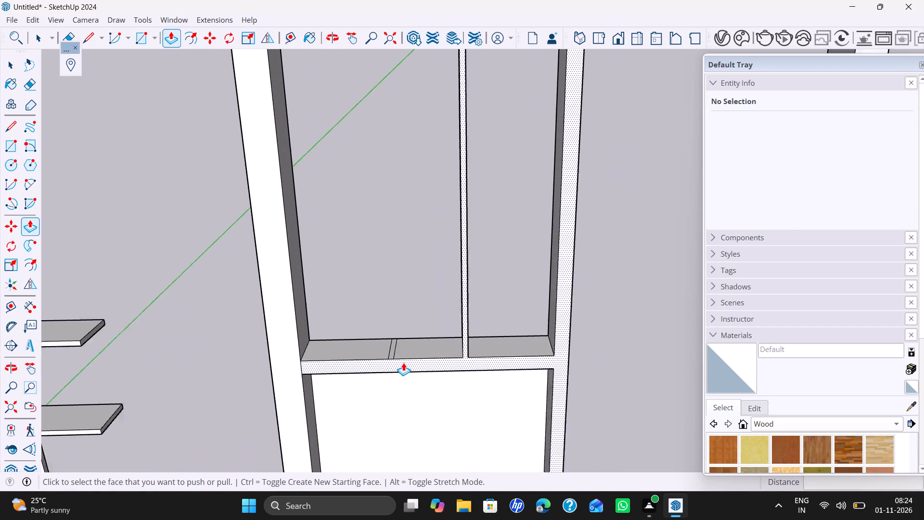
{"action": "double_click", "coordinate": [392, 347]}
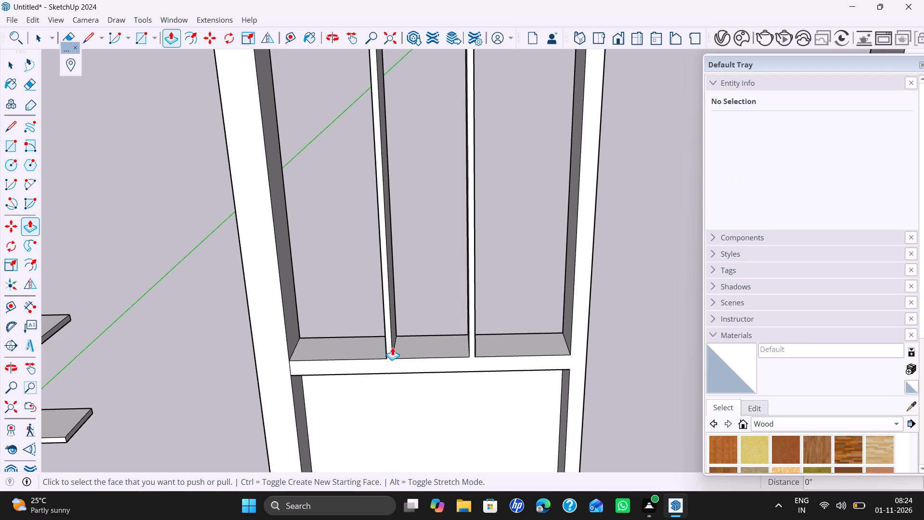
{"action": "key", "text": "space"}
Divide the first post's inner front edge above the base block into 3 equal segments of 2'.
{"action": "scroll", "coordinate": [344, 341], "scroll_direction": "down", "scroll_amount": 4}
{"action": "middle_click_drag", "start_coordinate": [344, 341], "coordinate": [339, 417], "text": "ctrl"}
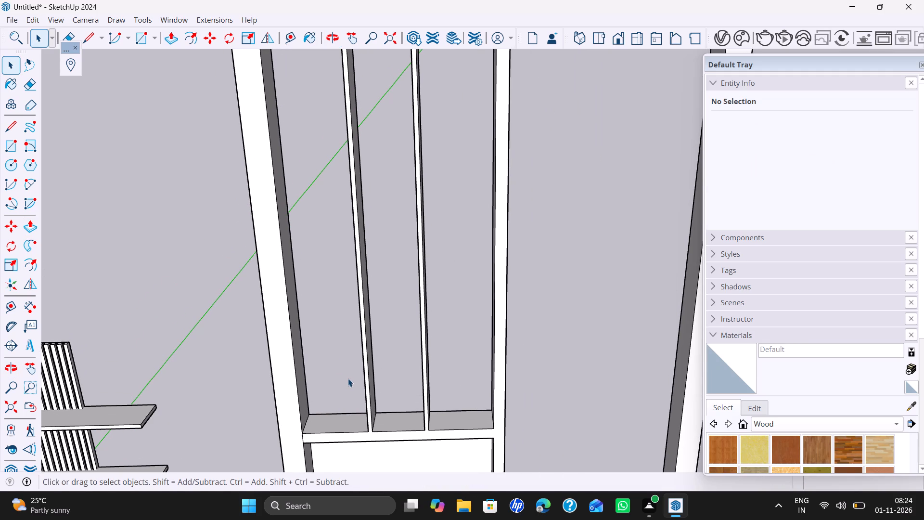
{"action": "right_click", "coordinate": [348, 378]}
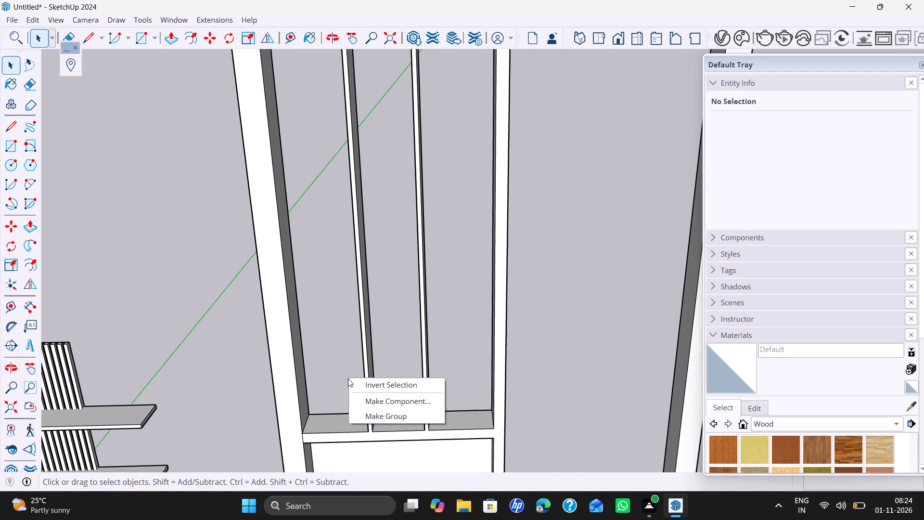
{"action": "left_click", "coordinate": [328, 346]}
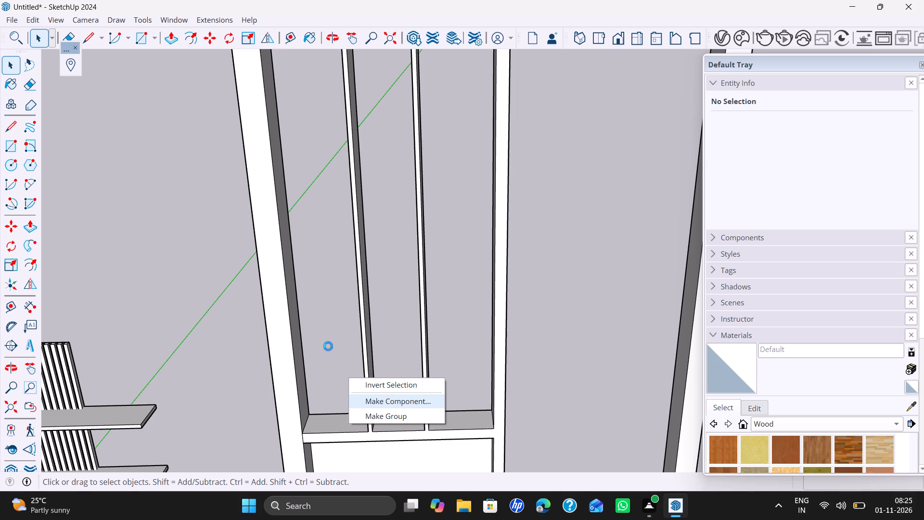
{"action": "left_click", "coordinate": [308, 425]}
{"action": "right_click", "coordinate": [308, 425]}
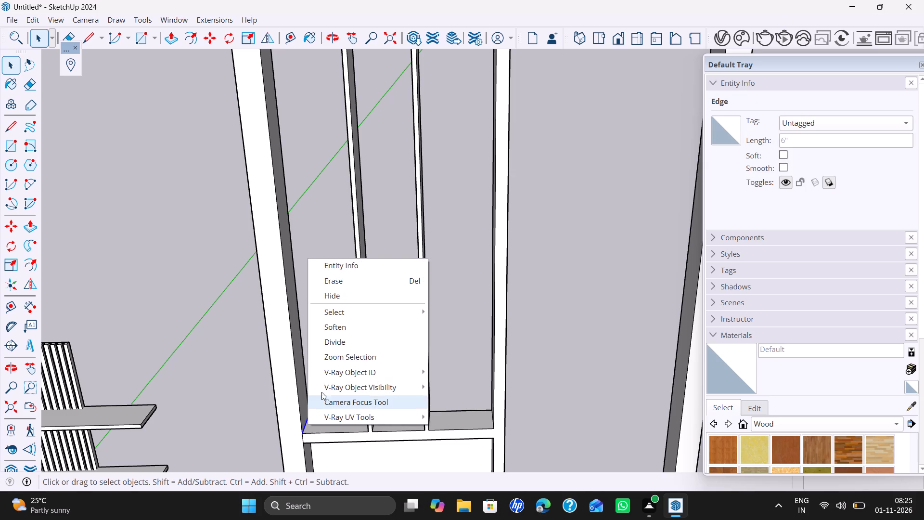
{"action": "left_click", "coordinate": [291, 329]}
{"action": "right_click", "coordinate": [291, 329]}
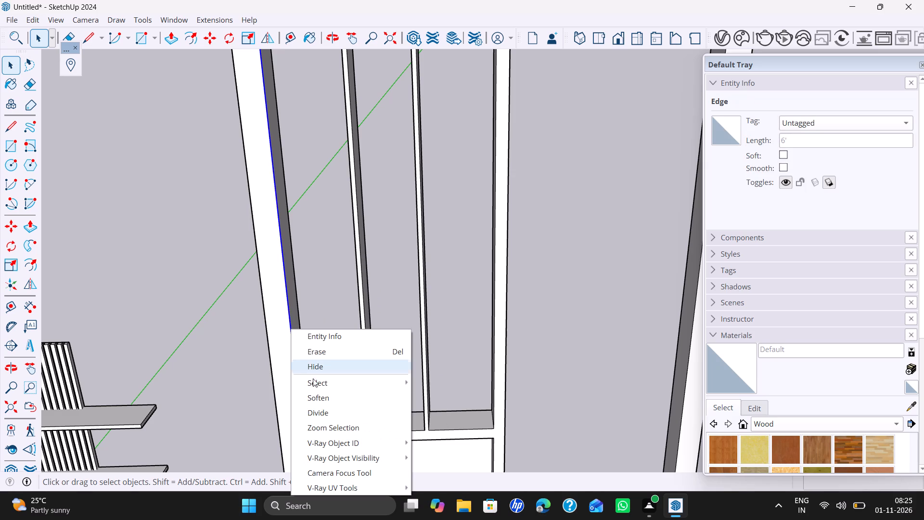
{"action": "left_click", "coordinate": [323, 407]}
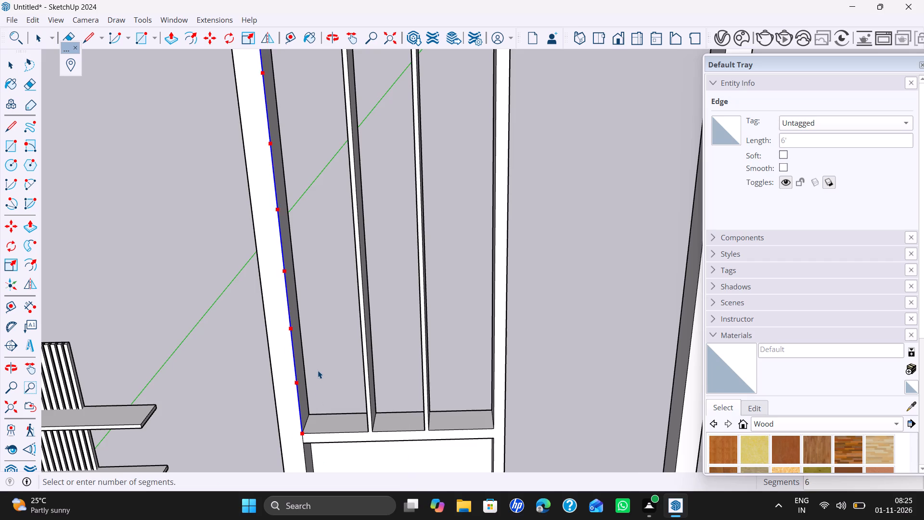
{"action": "scroll", "coordinate": [318, 370], "scroll_direction": "down", "scroll_amount": 5}
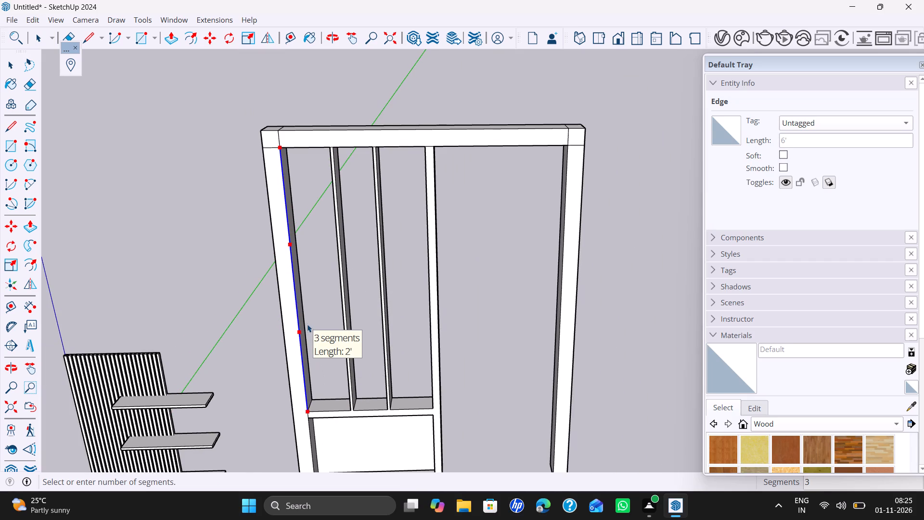
{"action": "left_click", "coordinate": [307, 324]}
Draw two 6" lines across the first post's inner face from the edge's two division points.
{"action": "key", "text": "l"}
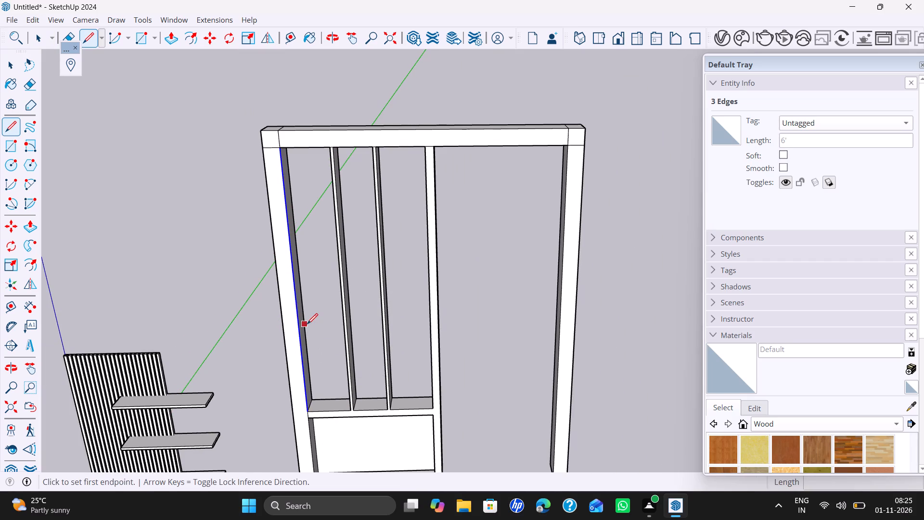
{"action": "left_click", "coordinate": [301, 338]}
{"action": "scroll", "coordinate": [306, 326], "scroll_direction": "up", "scroll_amount": 5}
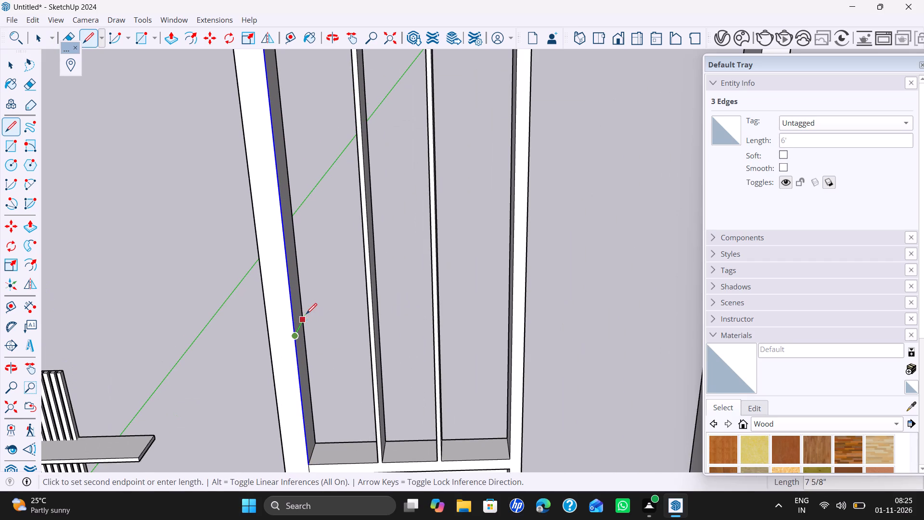
{"action": "left_click", "coordinate": [301, 320]}
{"action": "scroll", "coordinate": [306, 289], "scroll_direction": "down", "scroll_amount": 5}
{"action": "middle_click_drag", "start_coordinate": [306, 289], "coordinate": [305, 319], "text": "shift"}
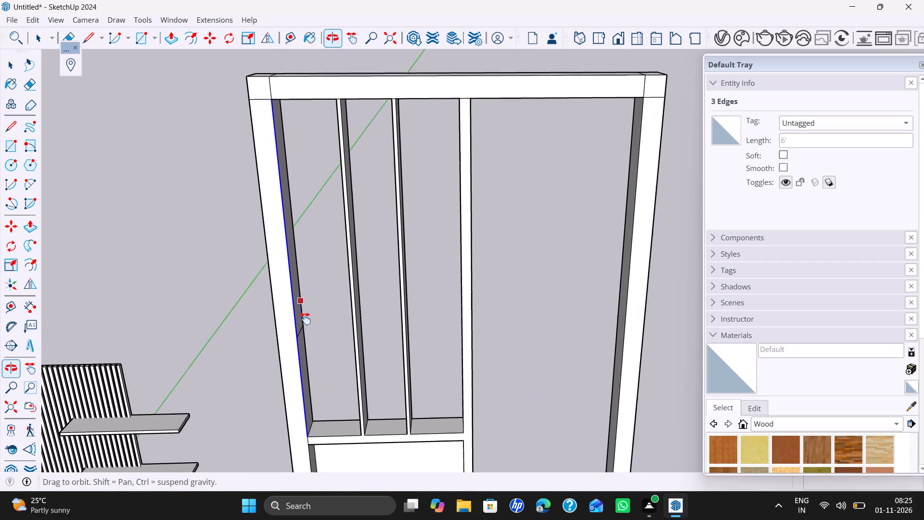
{"action": "middle_click_drag", "start_coordinate": [305, 319], "coordinate": [306, 325], "text": "shift"}
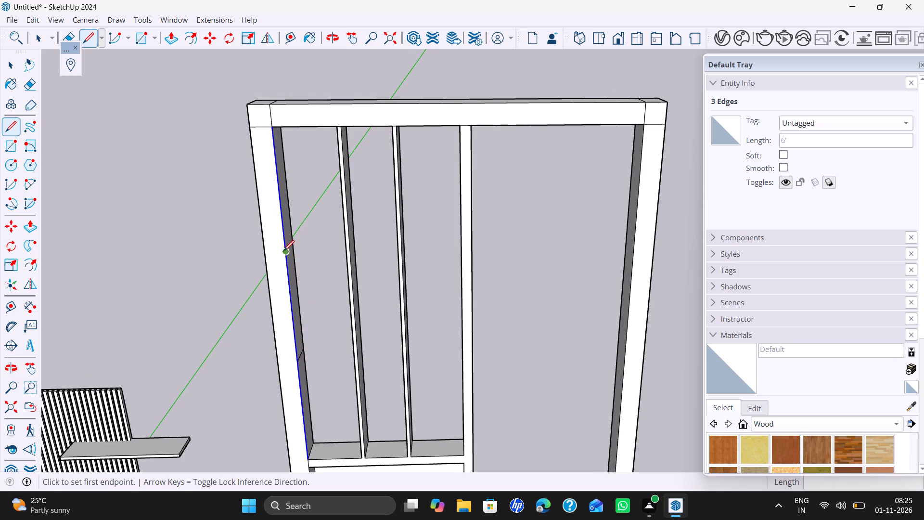
{"action": "left_click", "coordinate": [284, 251]}
{"action": "left_click", "coordinate": [295, 239]}
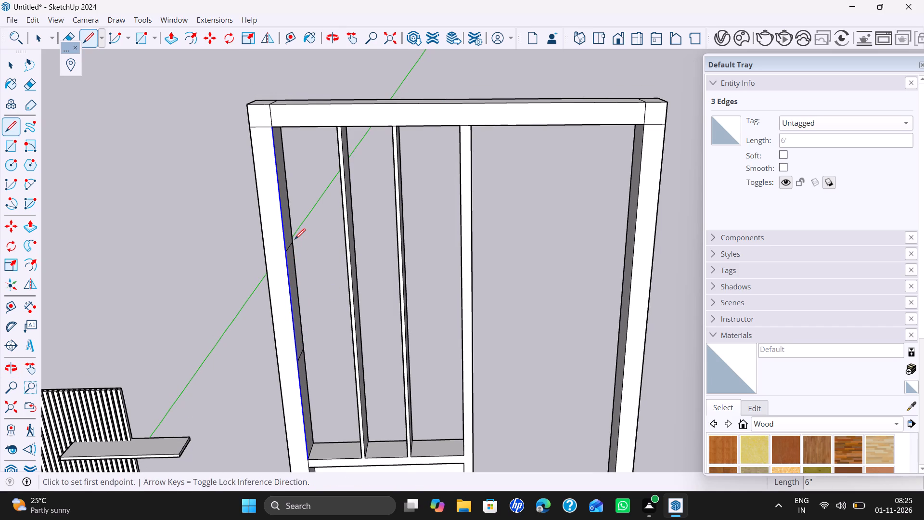
{"action": "key", "text": "space"}
Select both lines on the post's inner face and move them up 9 mm along the blue axis.
{"action": "left_click", "coordinate": [290, 250]}
{"action": "scroll", "coordinate": [294, 257], "scroll_direction": "up", "scroll_amount": 4}
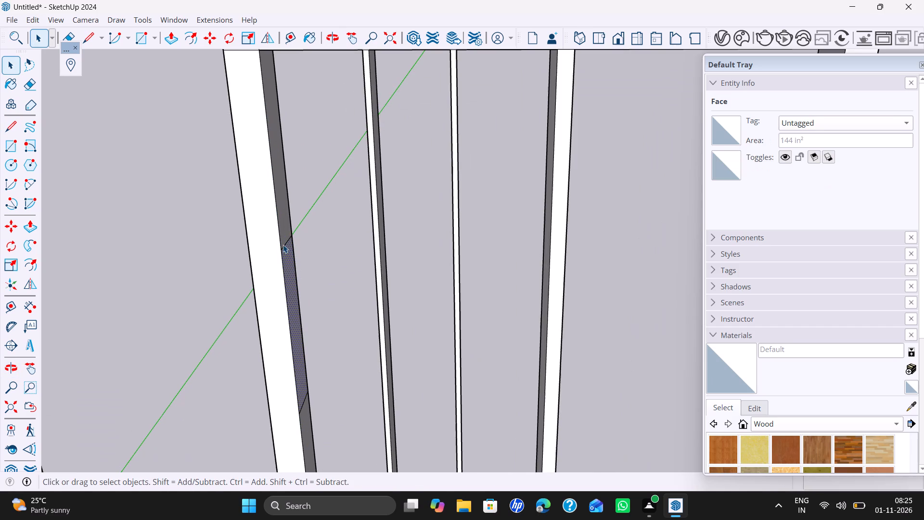
{"action": "left_click", "coordinate": [283, 246]}
{"action": "scroll", "coordinate": [295, 270], "scroll_direction": "down", "scroll_amount": 3}
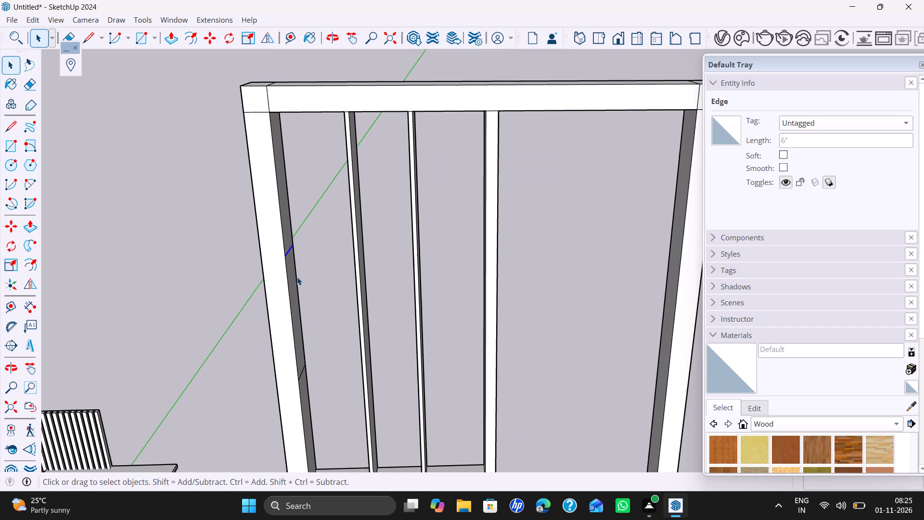
{"action": "middle_click_drag", "start_coordinate": [297, 277], "coordinate": [294, 260], "text": "shift"}
{"action": "middle_click_drag", "start_coordinate": [302, 263], "coordinate": [186, 264]}
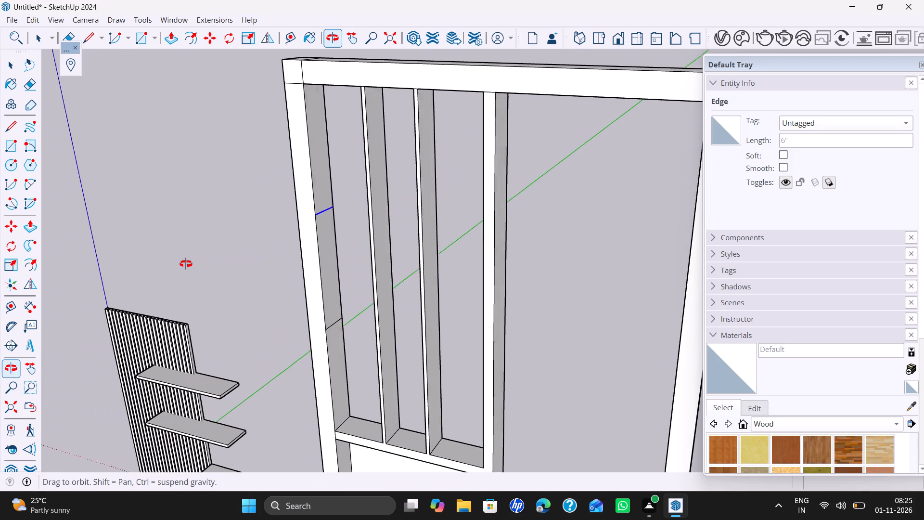
{"action": "middle_click_drag", "start_coordinate": [186, 264], "coordinate": [200, 263]}
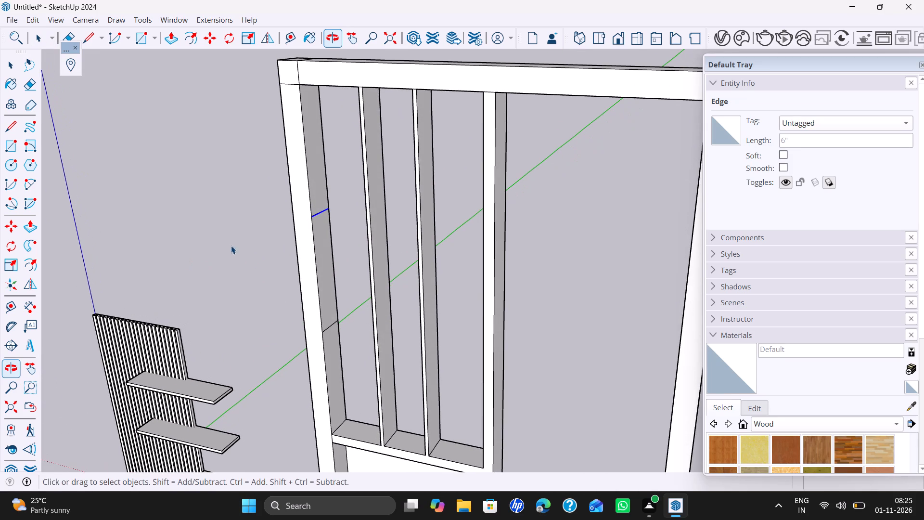
{"action": "left_click", "coordinate": [326, 330], "text": "ctrl"}
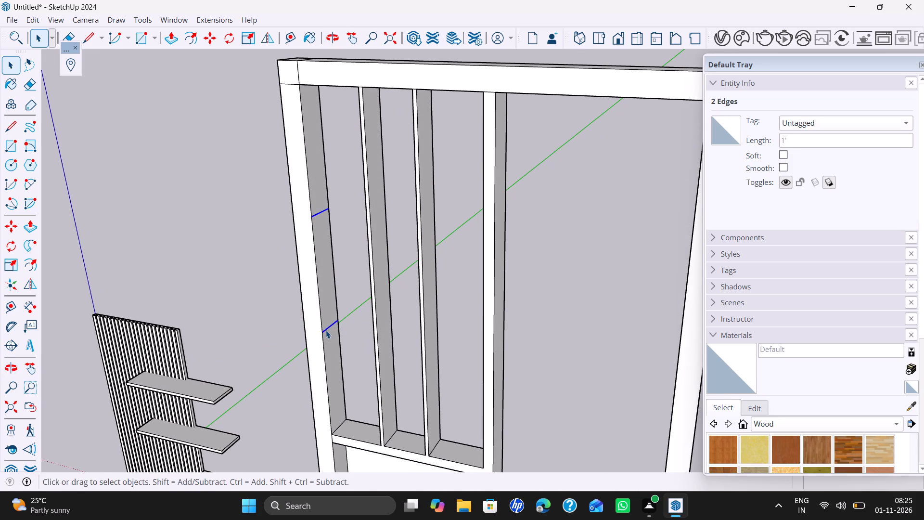
{"action": "key", "text": "m"}
{"action": "left_click", "coordinate": [320, 334]}
{"action": "key", "text": "Up"}
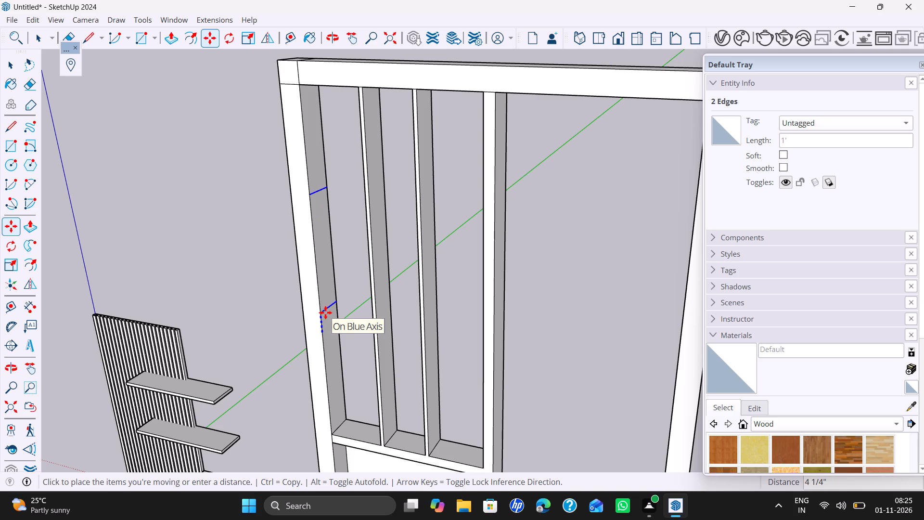
{"action": "type", "text": "9MM"}
{"action": "key", "text": "Return"}
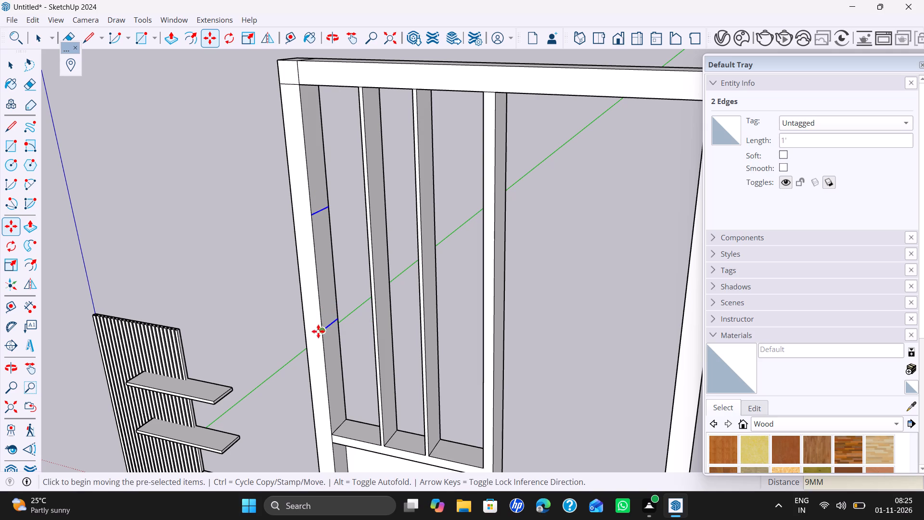
Copy the two lines 18 mm down along the blue axis to outline two shelf strips.
{"action": "left_click", "coordinate": [321, 332]}
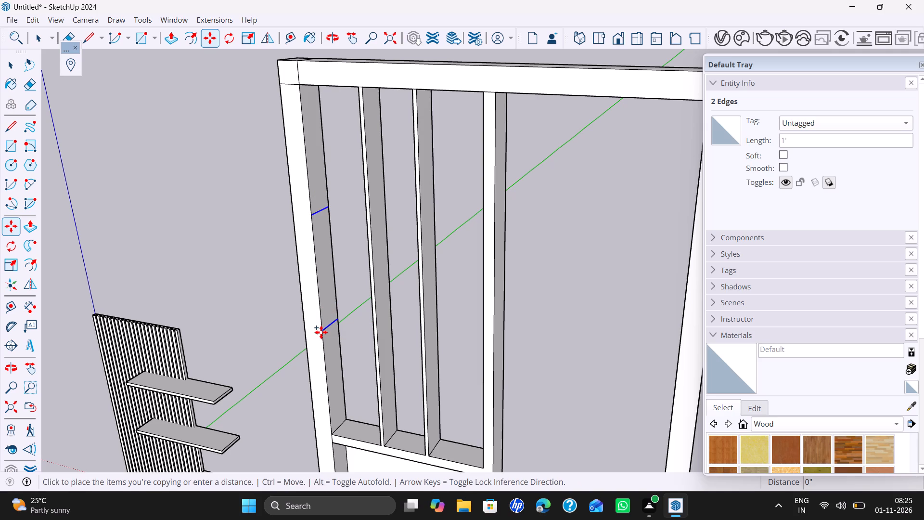
{"action": "key", "text": "Up"}
{"action": "type", "text": "18MM"}
{"action": "key", "text": "Return"}
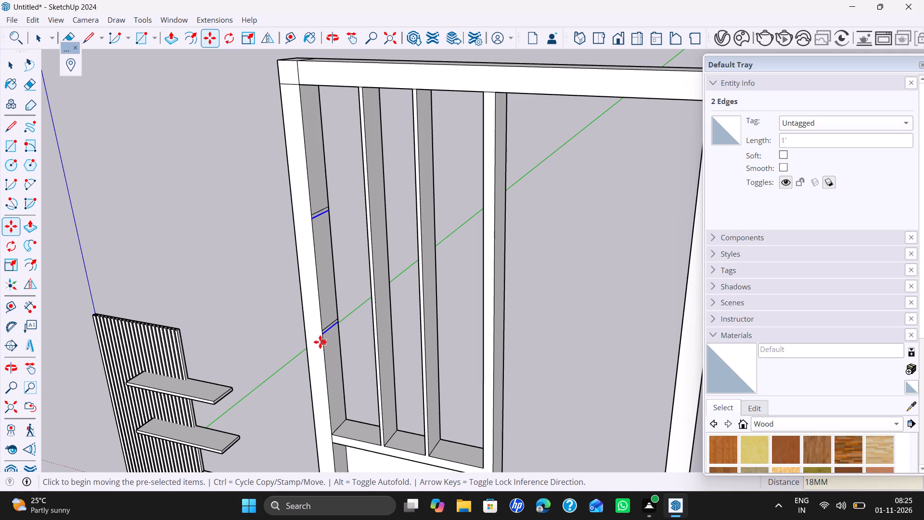
Push/Pull both shelf strips from the first post about 11 5/8" across to the nearest divider.
{"action": "key", "text": "p"}
{"action": "scroll", "coordinate": [323, 330], "scroll_direction": "up", "scroll_amount": 7}
{"action": "left_click", "coordinate": [330, 327]}
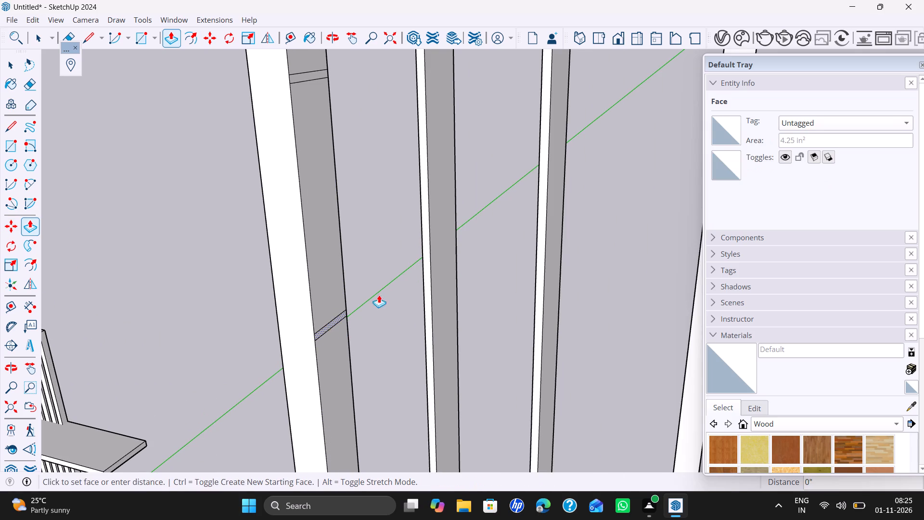
{"action": "left_click", "coordinate": [422, 243]}
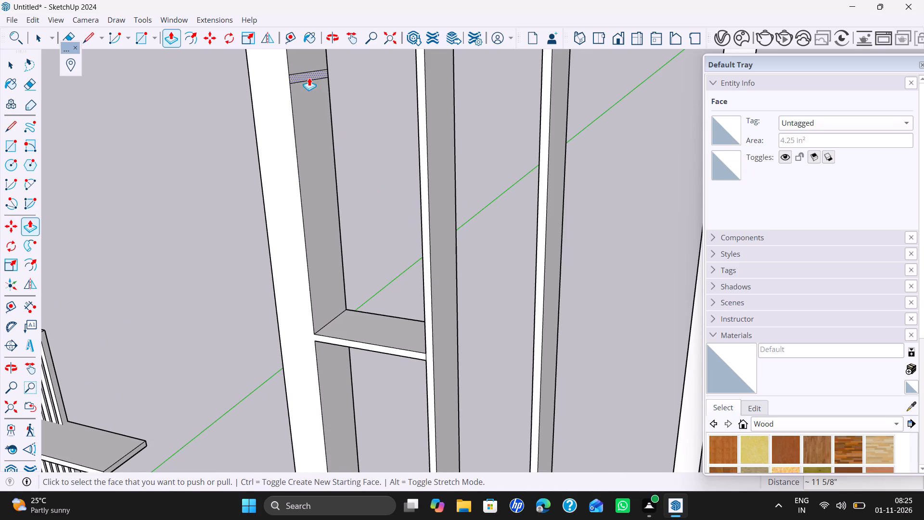
{"action": "double_click", "coordinate": [309, 78]}
{"action": "key", "text": "space"}
Examine the frame with its dividers and two shelves from several angles and as a whole.
{"action": "scroll", "coordinate": [328, 132], "scroll_direction": "down", "scroll_amount": 4}
{"action": "middle_click_drag", "start_coordinate": [342, 164], "coordinate": [342, 216], "text": "shift"}
{"action": "middle_click_drag", "start_coordinate": [358, 220], "coordinate": [425, 219]}
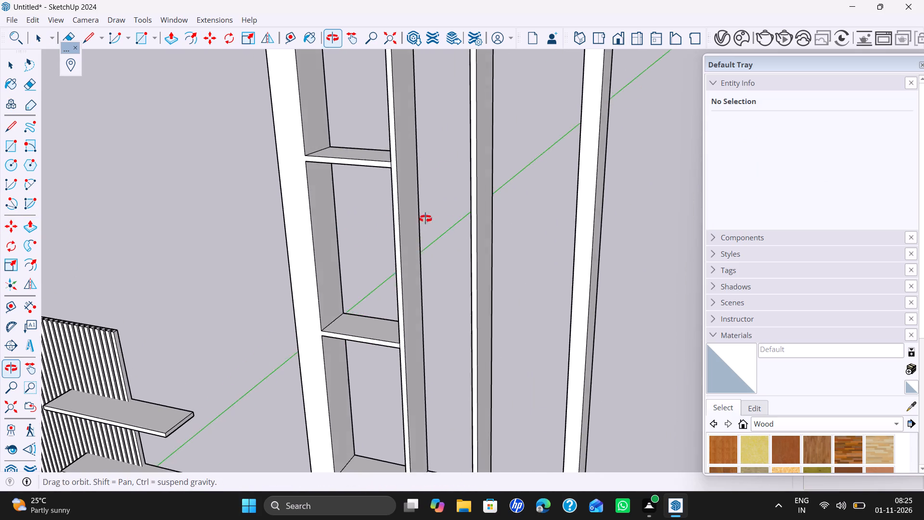
{"action": "middle_click_drag", "start_coordinate": [425, 219], "coordinate": [445, 206]}
{"action": "middle_click_drag", "start_coordinate": [444, 205], "coordinate": [516, 207]}
{"action": "scroll", "coordinate": [529, 214], "scroll_direction": "down", "scroll_amount": 4}
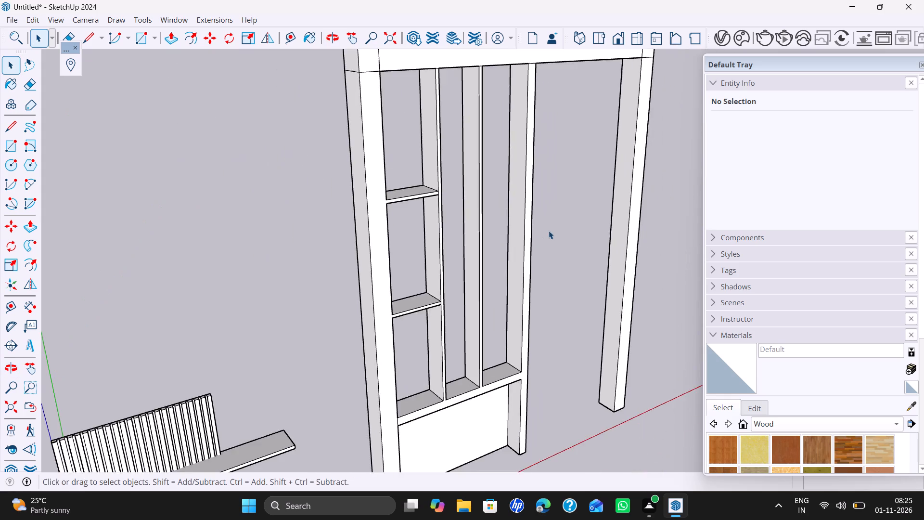
{"action": "scroll", "coordinate": [549, 231], "scroll_direction": "down", "scroll_amount": 5}
{"action": "middle_click_drag", "start_coordinate": [543, 234], "coordinate": [502, 259], "text": "shift"}
{"action": "middle_click_drag", "start_coordinate": [502, 259], "coordinate": [463, 225]}
{"action": "middle_click_drag", "start_coordinate": [493, 243], "coordinate": [480, 230]}
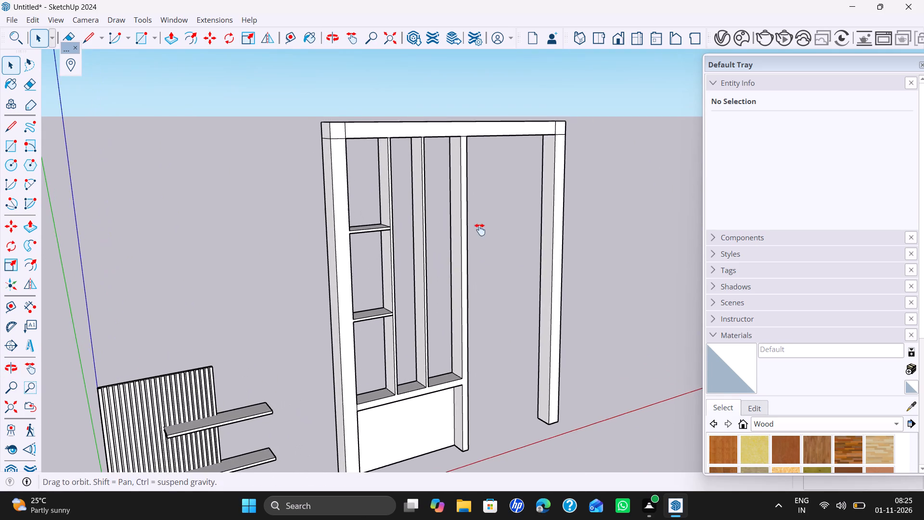
{"action": "middle_click_drag", "start_coordinate": [480, 230], "coordinate": [473, 225]}
{"action": "middle_click_drag", "start_coordinate": [480, 226], "coordinate": [489, 227]}
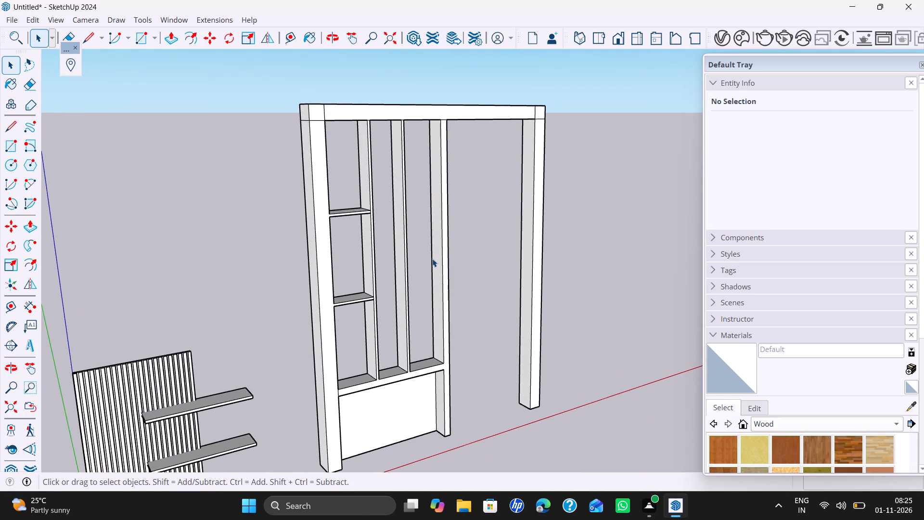
Divide the inner upright's vertical edge above the base block into 4 segments.
{"action": "scroll", "coordinate": [466, 250], "scroll_direction": "up", "scroll_amount": 1}
{"action": "left_click", "coordinate": [449, 254]}
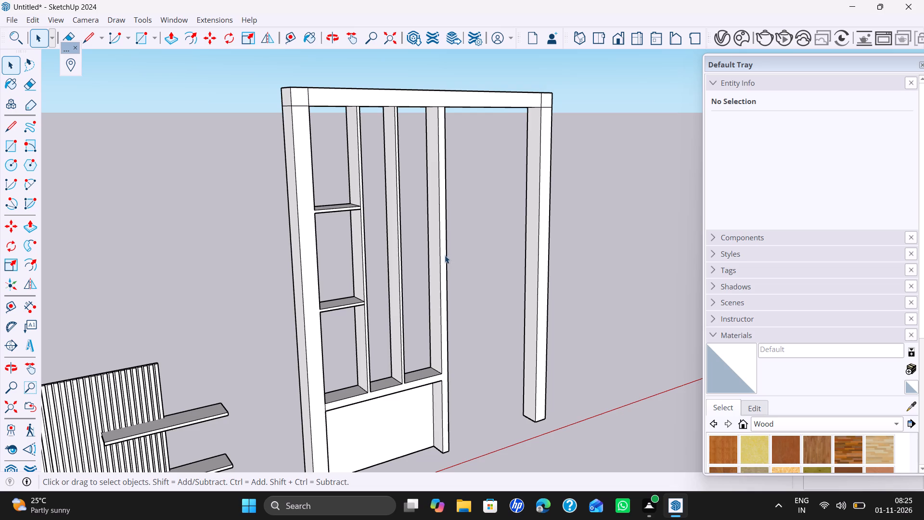
{"action": "double_click", "coordinate": [442, 256]}
{"action": "left_click", "coordinate": [440, 255]}
{"action": "right_click", "coordinate": [440, 255]}
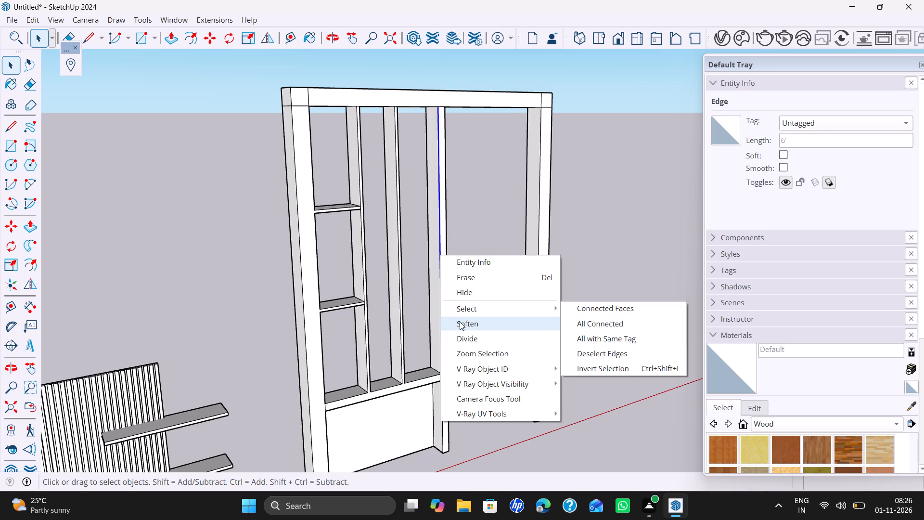
{"action": "left_click", "coordinate": [459, 340]}
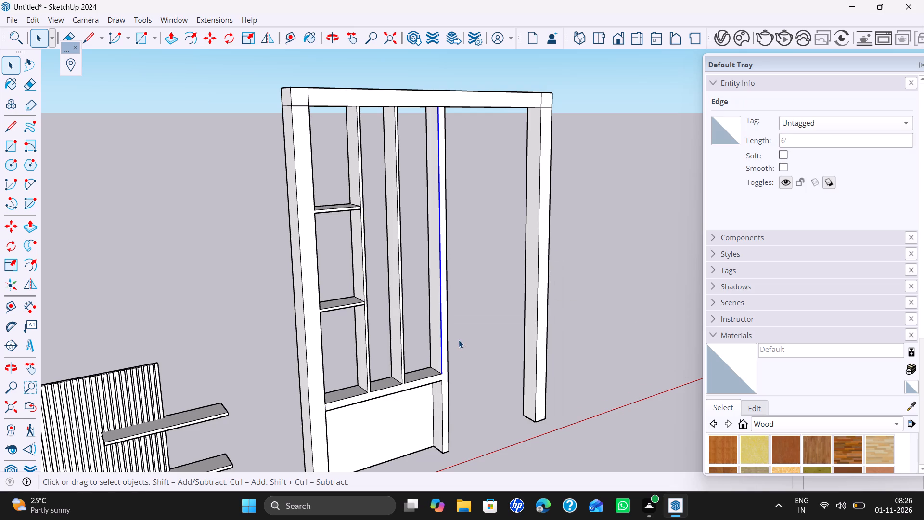
{"action": "left_click", "coordinate": [451, 312]}
Draw three lines across the inner upright's side face, one from each division point to the opposite edge.
{"action": "key", "text": "l"}
{"action": "left_click", "coordinate": [443, 312]}
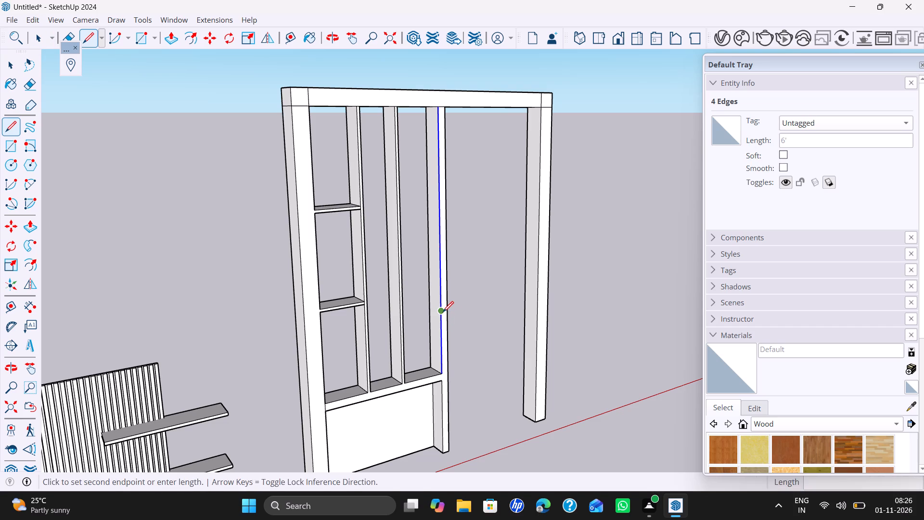
{"action": "left_click", "coordinate": [428, 307]}
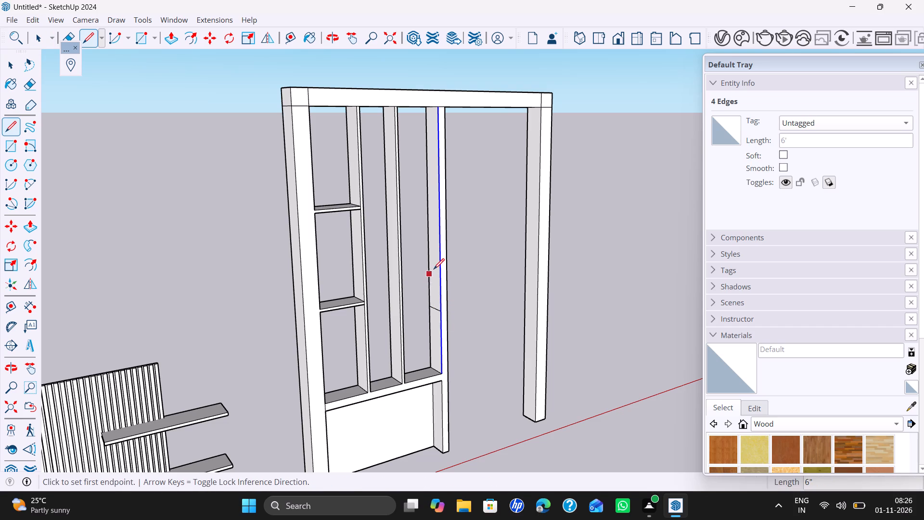
{"action": "left_click", "coordinate": [441, 249]}
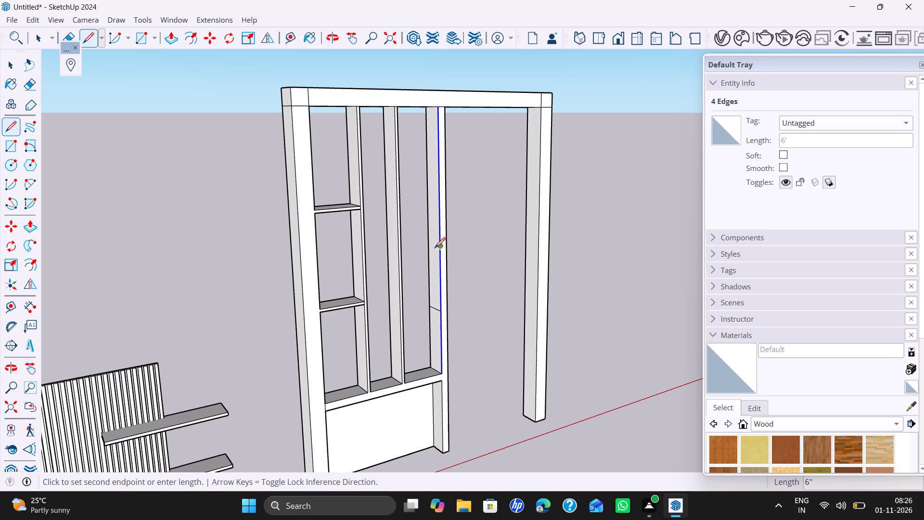
{"action": "left_click", "coordinate": [428, 245]}
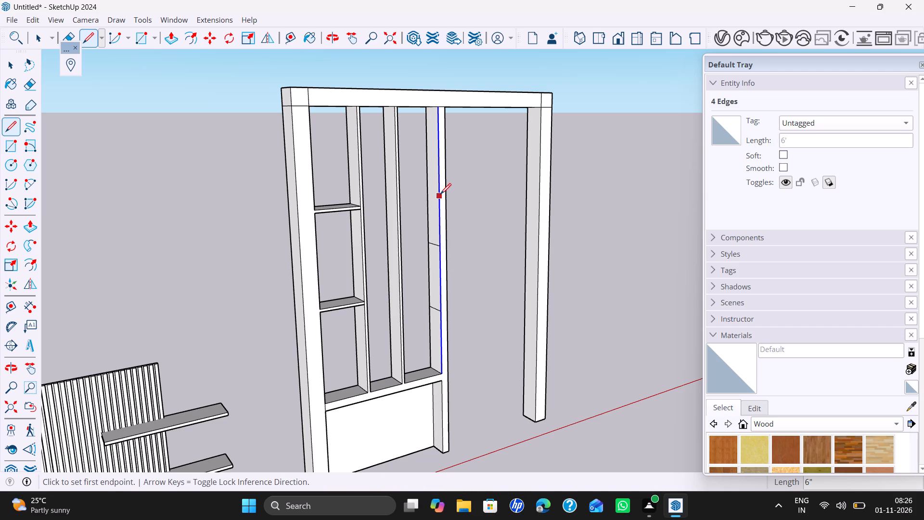
{"action": "left_click", "coordinate": [441, 178]}
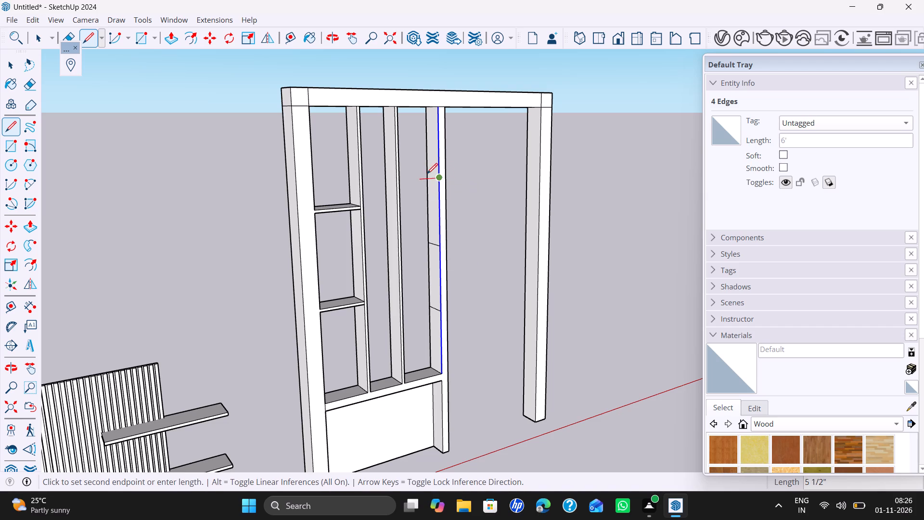
{"action": "left_click", "coordinate": [430, 172]}
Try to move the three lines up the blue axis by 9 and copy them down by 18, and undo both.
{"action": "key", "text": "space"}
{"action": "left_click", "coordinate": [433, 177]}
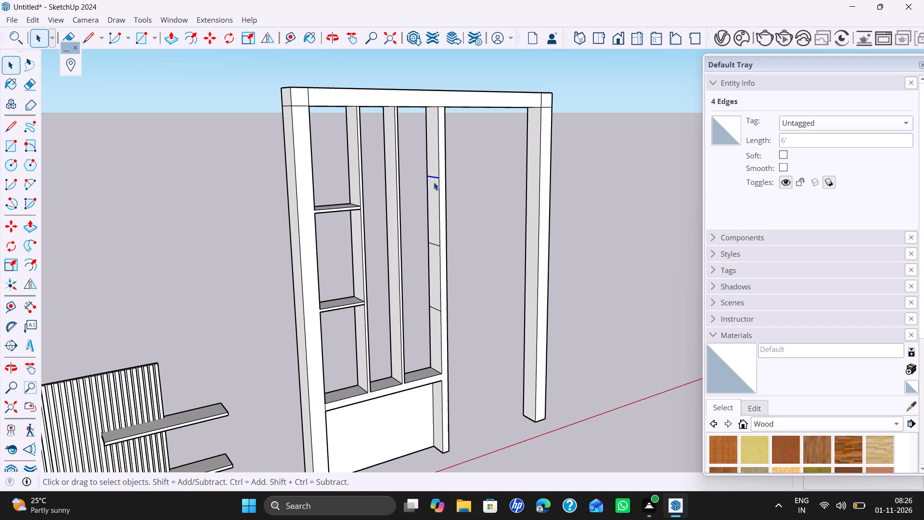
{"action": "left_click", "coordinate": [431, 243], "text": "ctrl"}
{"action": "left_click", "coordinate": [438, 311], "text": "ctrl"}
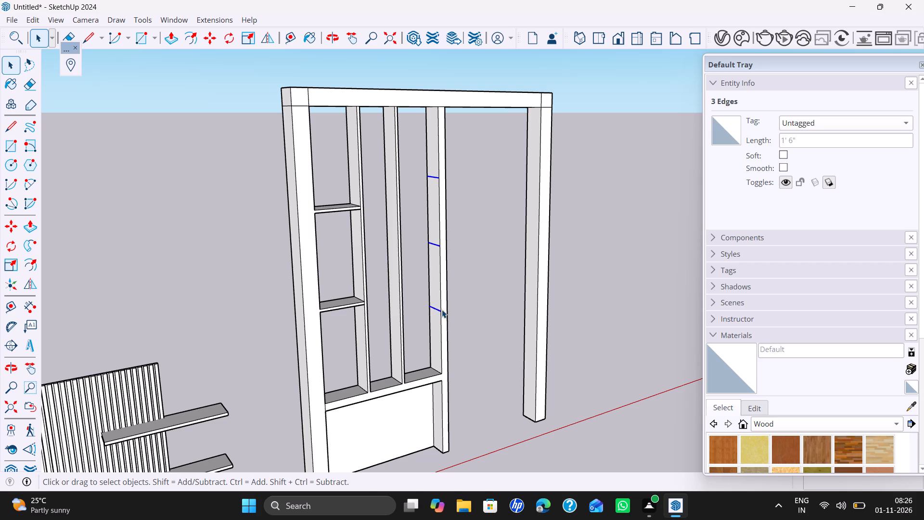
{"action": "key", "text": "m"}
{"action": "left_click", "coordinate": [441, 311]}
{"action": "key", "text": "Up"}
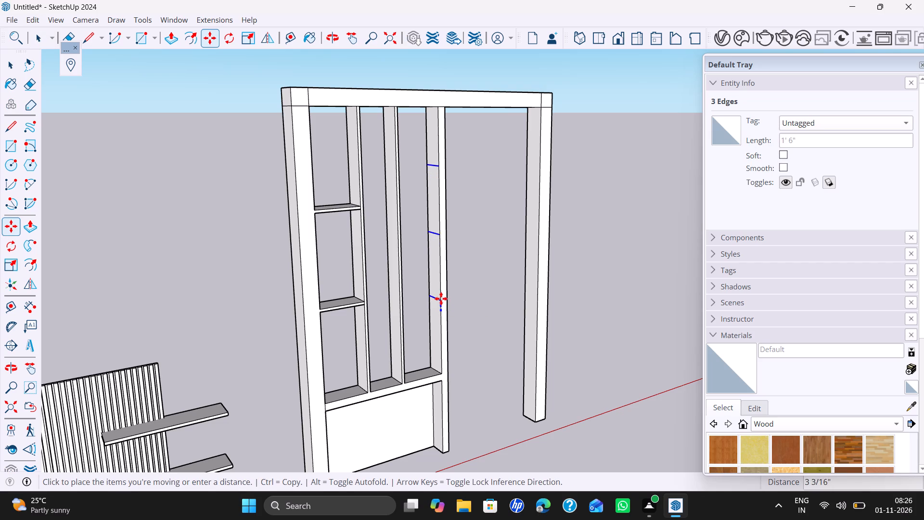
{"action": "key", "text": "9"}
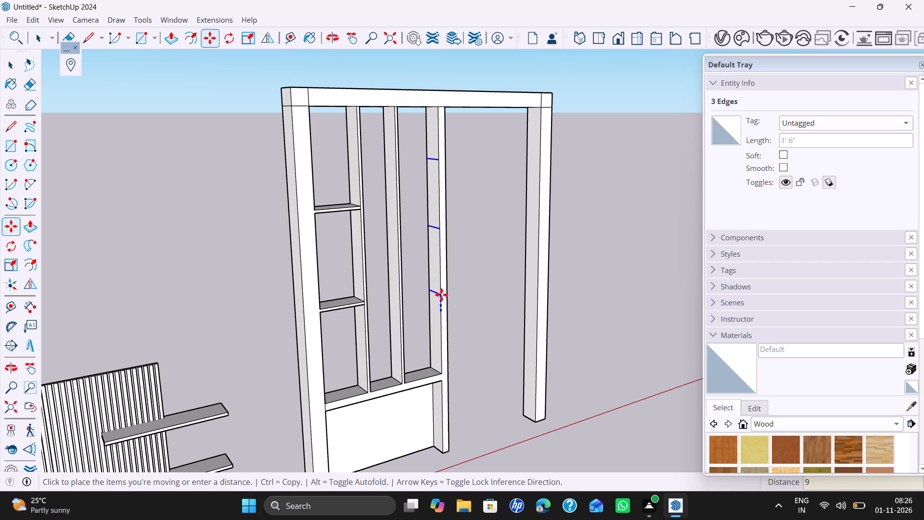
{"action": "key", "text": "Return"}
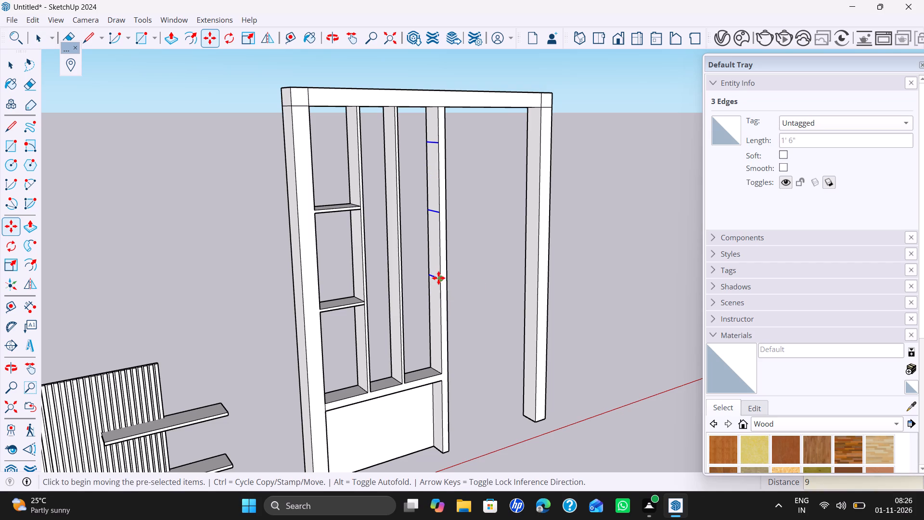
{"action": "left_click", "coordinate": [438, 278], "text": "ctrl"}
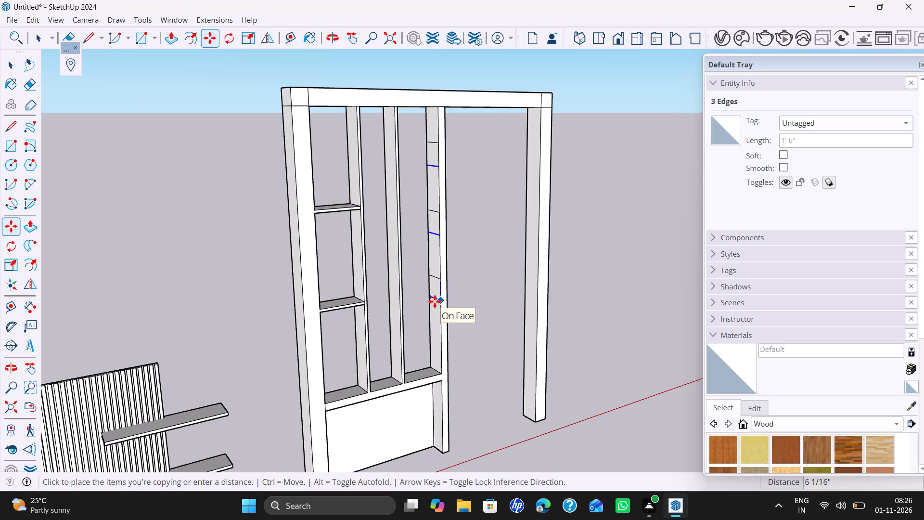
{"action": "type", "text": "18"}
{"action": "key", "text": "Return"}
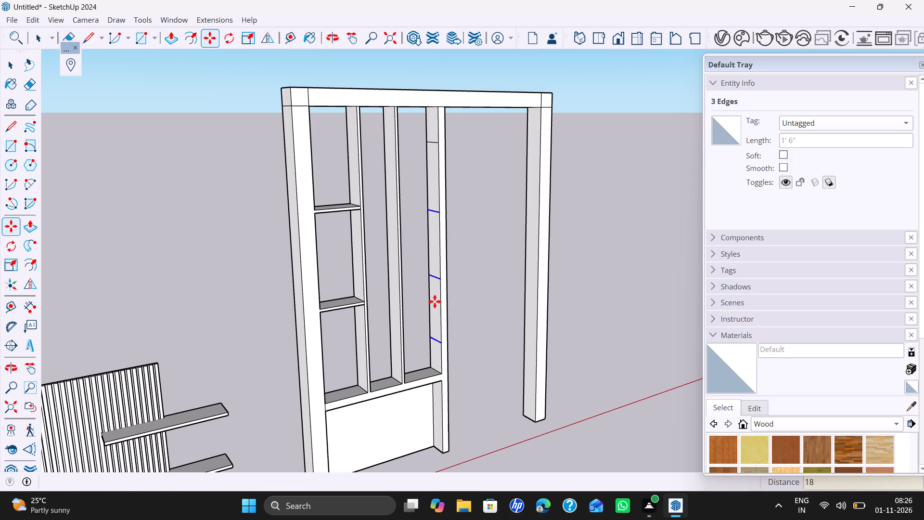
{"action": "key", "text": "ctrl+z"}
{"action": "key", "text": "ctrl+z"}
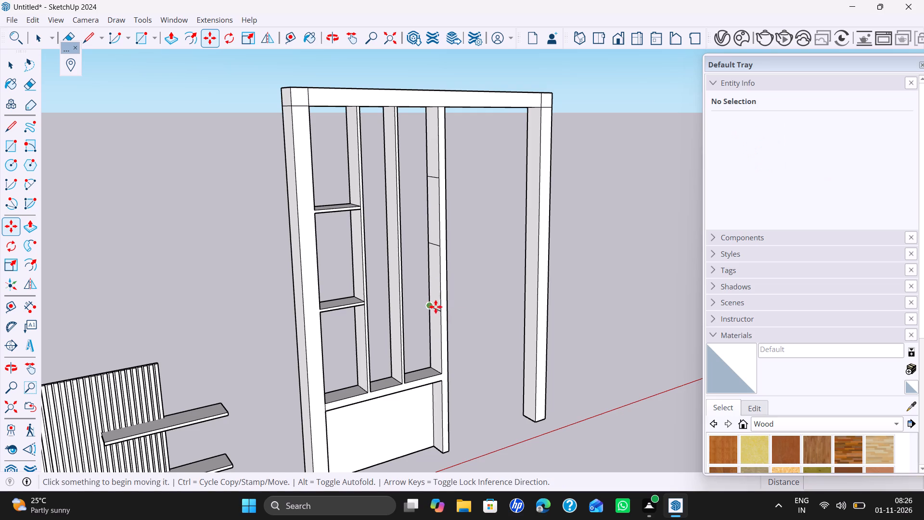
Select the three lines on the inner upright's side face and move them up 9 mm along the blue axis.
{"action": "key", "text": "space"}
{"action": "left_click", "coordinate": [437, 309]}
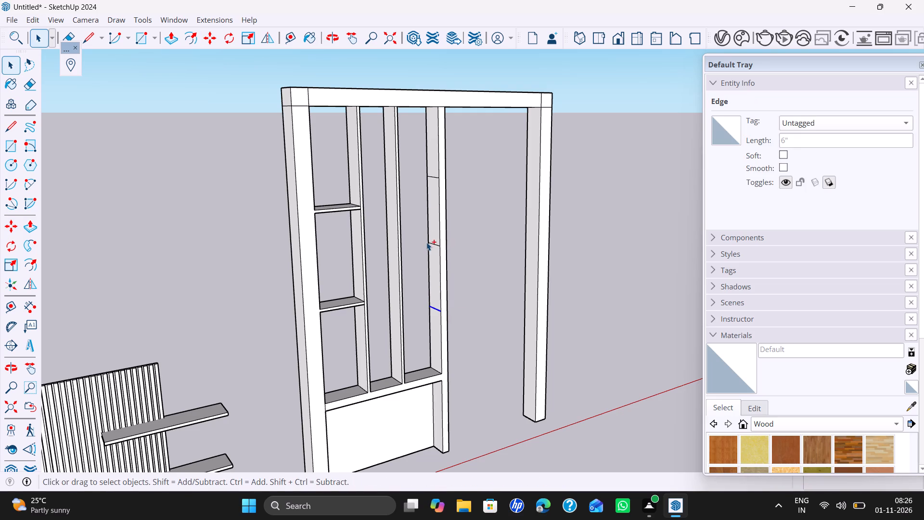
{"action": "left_click", "coordinate": [431, 242], "text": "ctrl"}
{"action": "left_click", "coordinate": [434, 176], "text": "ctrl"}
{"action": "key", "text": "m"}
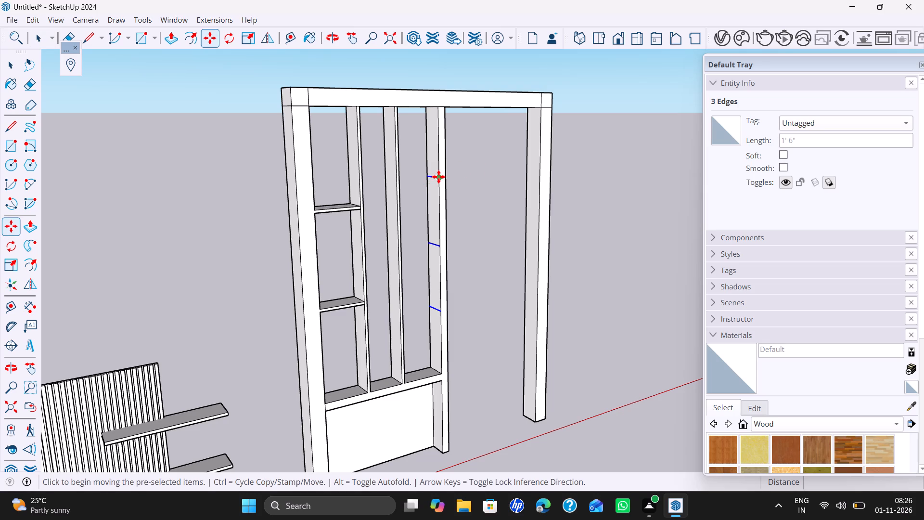
{"action": "double_click", "coordinate": [438, 177]}
{"action": "key", "text": "Up"}
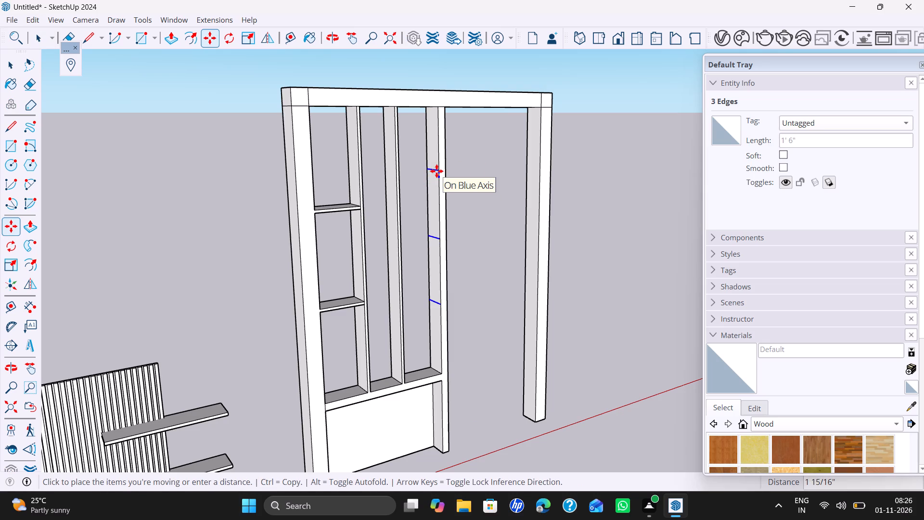
{"action": "type", "text": "9MM"}
{"action": "key", "text": "Return"}
Copy the three lines 18 mm down along the blue axis to outline three shelf strips.
{"action": "left_click", "coordinate": [439, 174], "text": "ctrl"}
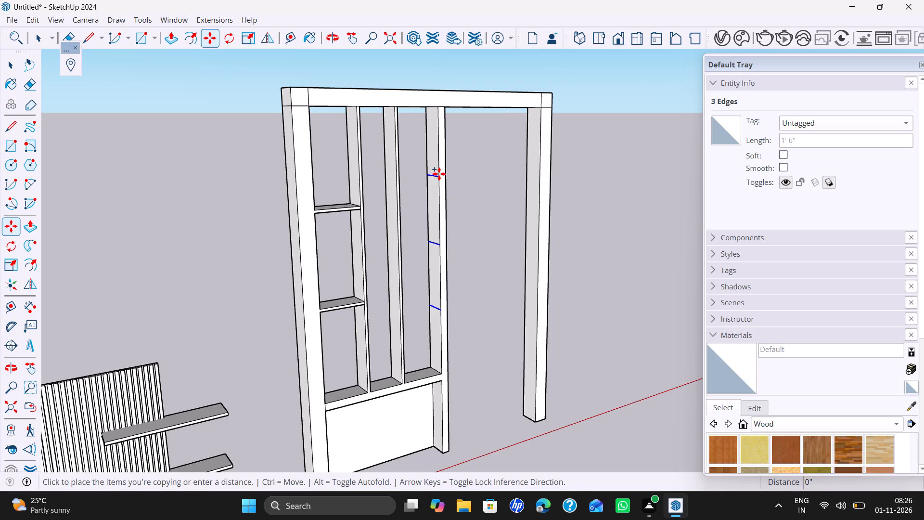
{"action": "key", "text": "Up"}
{"action": "type", "text": "18MM"}
{"action": "key", "text": "Return"}
{"action": "key", "text": "space"}
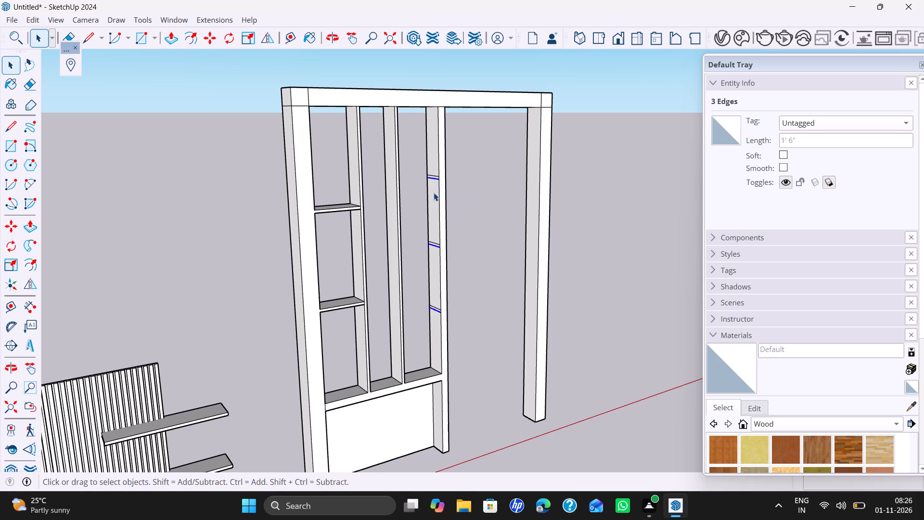
Push/Pull the three shelf strips from the inner upright about 11 5/8" across to the nearest divider.
{"action": "key", "text": "p"}
{"action": "scroll", "coordinate": [439, 185], "scroll_direction": "up", "scroll_amount": 4}
{"action": "left_click", "coordinate": [436, 175]}
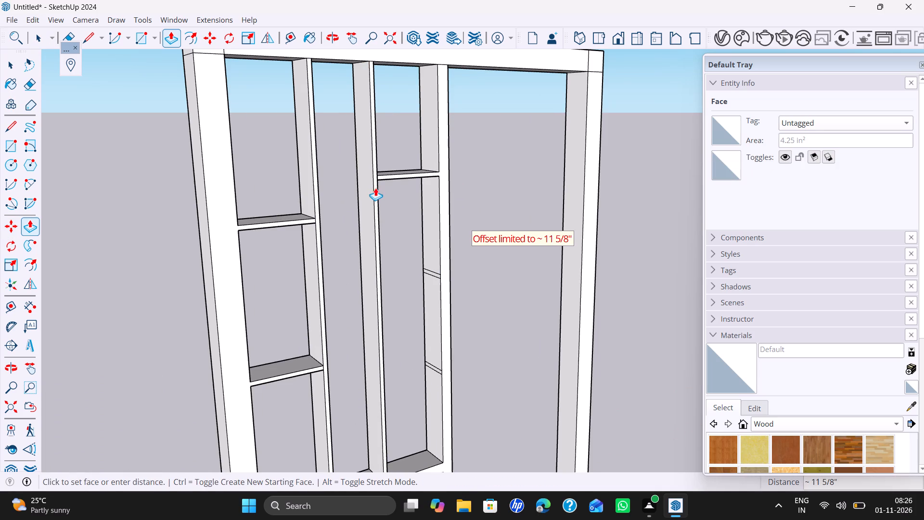
{"action": "scroll", "coordinate": [378, 199], "scroll_direction": "up", "scroll_amount": 4}
{"action": "left_click", "coordinate": [378, 192]}
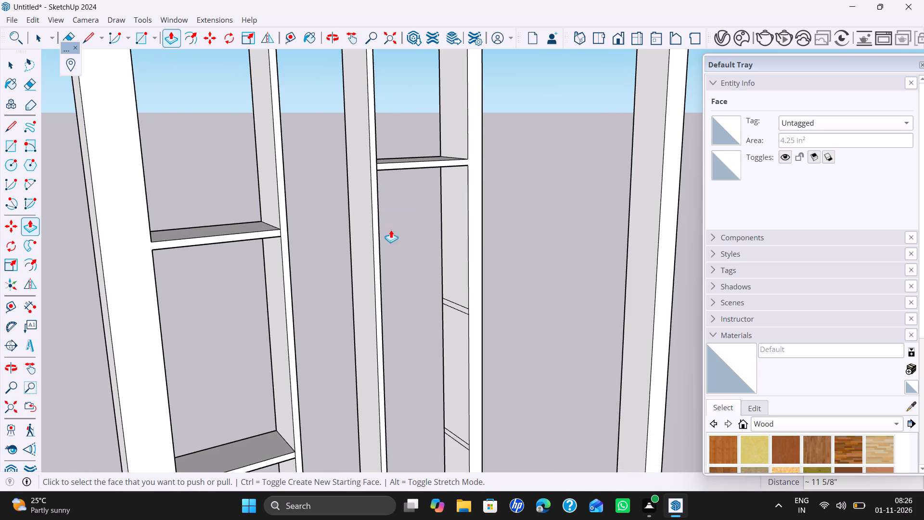
{"action": "double_click", "coordinate": [459, 305]}
{"action": "scroll", "coordinate": [459, 305], "scroll_direction": "down", "scroll_amount": 5}
{"action": "middle_click_drag", "start_coordinate": [455, 283], "coordinate": [452, 263], "text": "shift"}
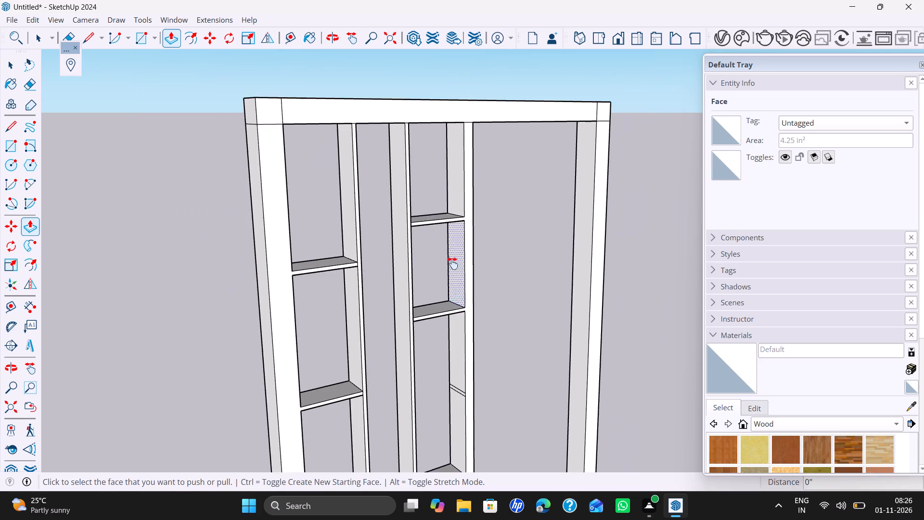
{"action": "middle_click_drag", "start_coordinate": [452, 263], "coordinate": [449, 200], "text": "shift"}
{"action": "scroll", "coordinate": [467, 315], "scroll_direction": "up", "scroll_amount": 4}
{"action": "double_click", "coordinate": [450, 310]}
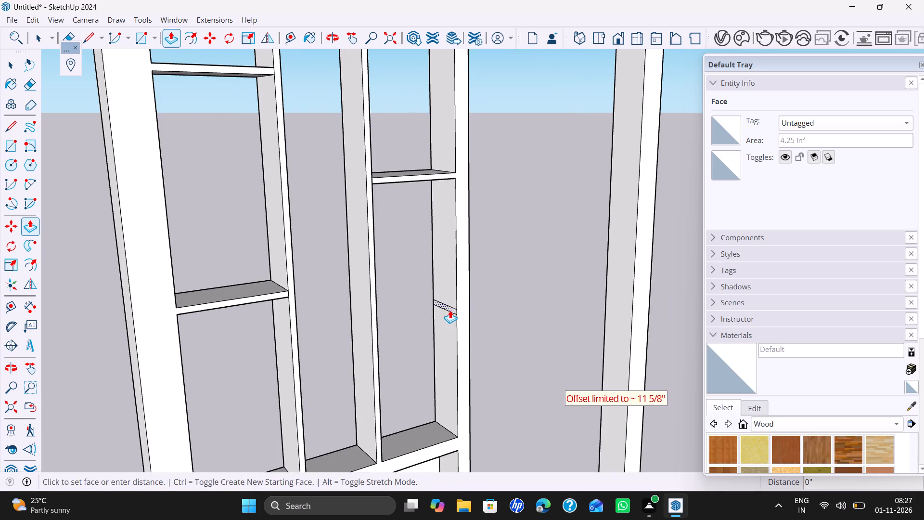
{"action": "key", "text": "space"}
Examine the whole frame and its shelves on both sides of the dividers from several angles.
{"action": "scroll", "coordinate": [457, 306], "scroll_direction": "down", "scroll_amount": 10}
{"action": "middle_click_drag", "start_coordinate": [465, 317], "coordinate": [378, 329]}
{"action": "scroll", "coordinate": [401, 313], "scroll_direction": "down", "scroll_amount": 2}
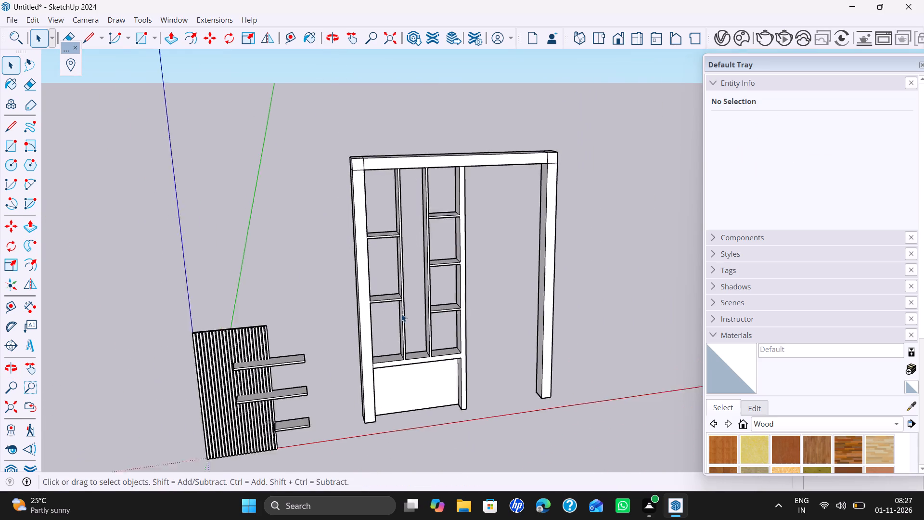
{"action": "scroll", "coordinate": [401, 313], "scroll_direction": "down", "scroll_amount": 2}
{"action": "middle_click_drag", "start_coordinate": [406, 320], "coordinate": [406, 382], "text": "shift"}
{"action": "middle_click_drag", "start_coordinate": [405, 375], "coordinate": [364, 356]}
{"action": "scroll", "coordinate": [433, 360], "scroll_direction": "up", "scroll_amount": 8}
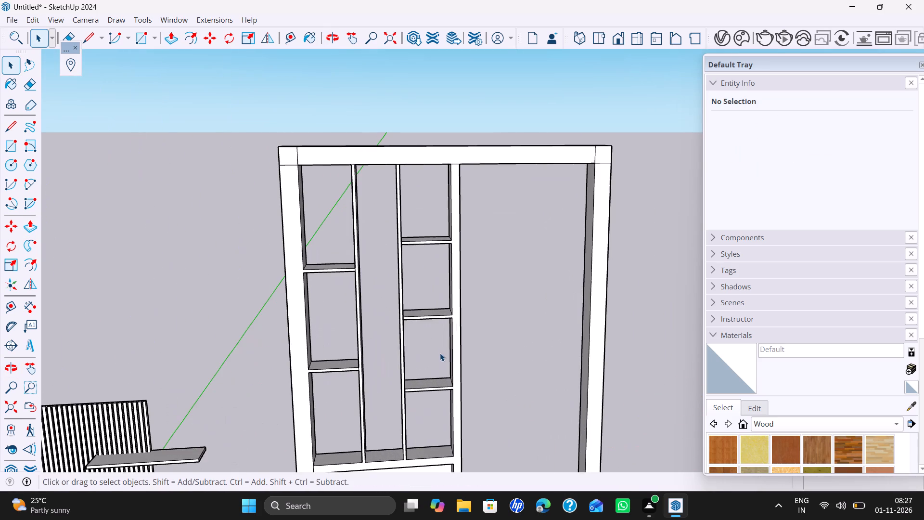
{"action": "middle_click_drag", "start_coordinate": [443, 354], "coordinate": [456, 350], "text": "shift"}
{"action": "middle_click_drag", "start_coordinate": [442, 351], "coordinate": [424, 338]}
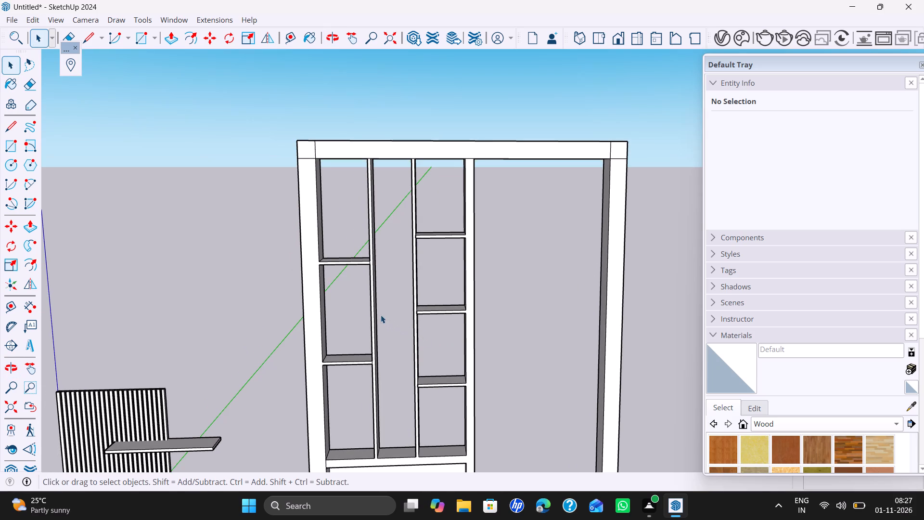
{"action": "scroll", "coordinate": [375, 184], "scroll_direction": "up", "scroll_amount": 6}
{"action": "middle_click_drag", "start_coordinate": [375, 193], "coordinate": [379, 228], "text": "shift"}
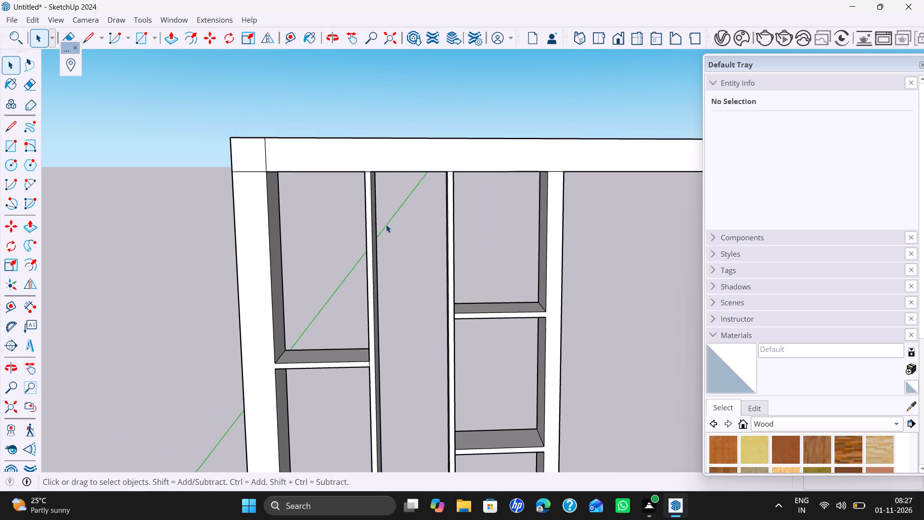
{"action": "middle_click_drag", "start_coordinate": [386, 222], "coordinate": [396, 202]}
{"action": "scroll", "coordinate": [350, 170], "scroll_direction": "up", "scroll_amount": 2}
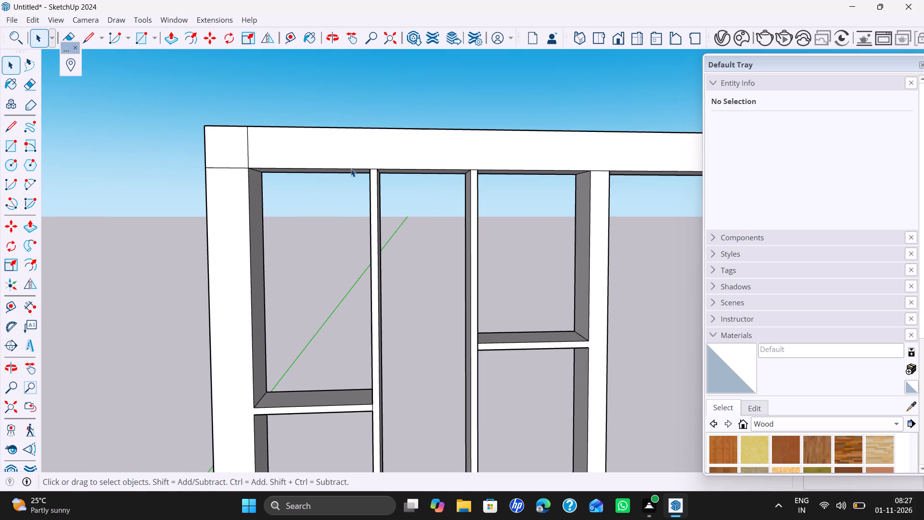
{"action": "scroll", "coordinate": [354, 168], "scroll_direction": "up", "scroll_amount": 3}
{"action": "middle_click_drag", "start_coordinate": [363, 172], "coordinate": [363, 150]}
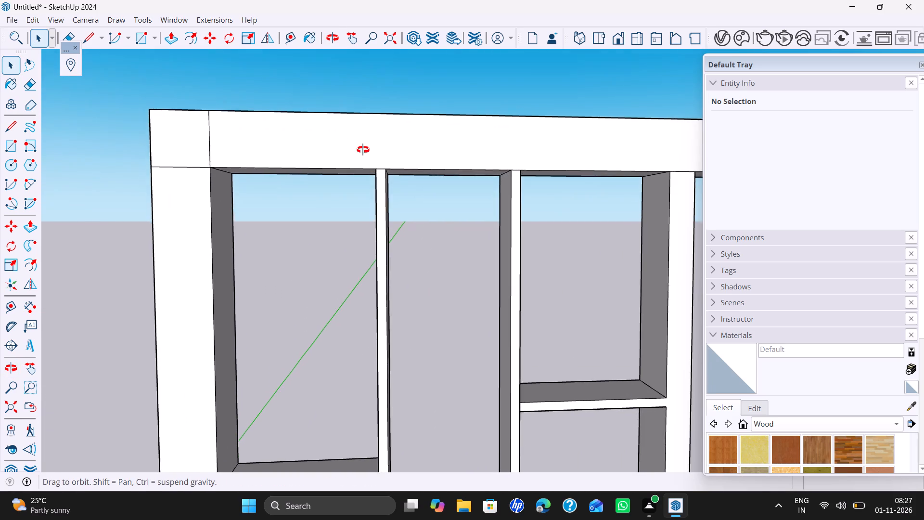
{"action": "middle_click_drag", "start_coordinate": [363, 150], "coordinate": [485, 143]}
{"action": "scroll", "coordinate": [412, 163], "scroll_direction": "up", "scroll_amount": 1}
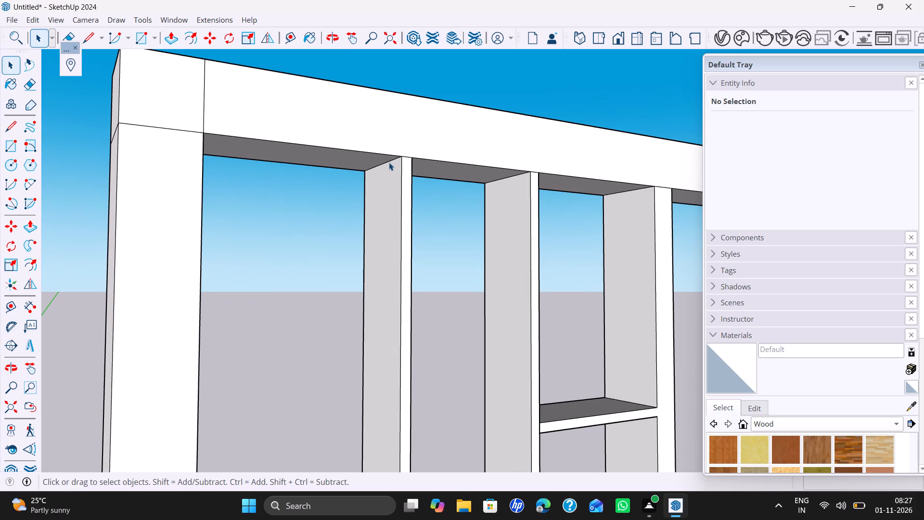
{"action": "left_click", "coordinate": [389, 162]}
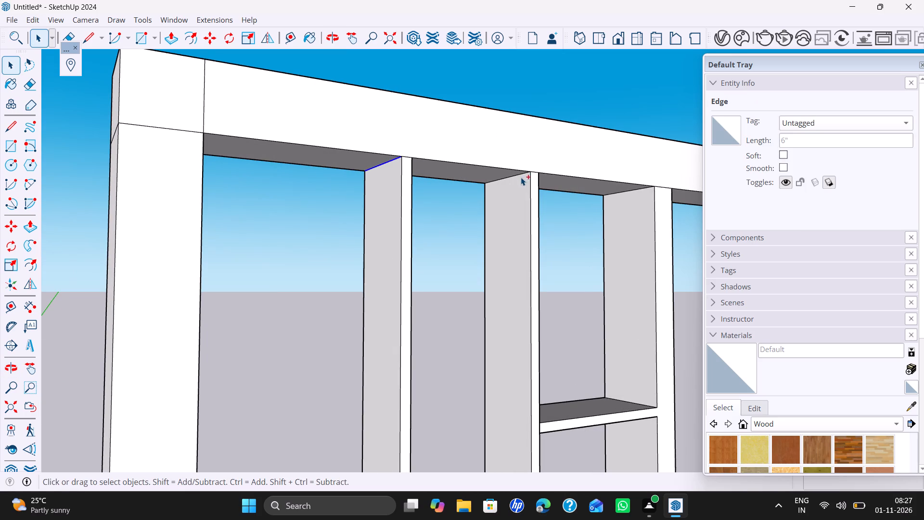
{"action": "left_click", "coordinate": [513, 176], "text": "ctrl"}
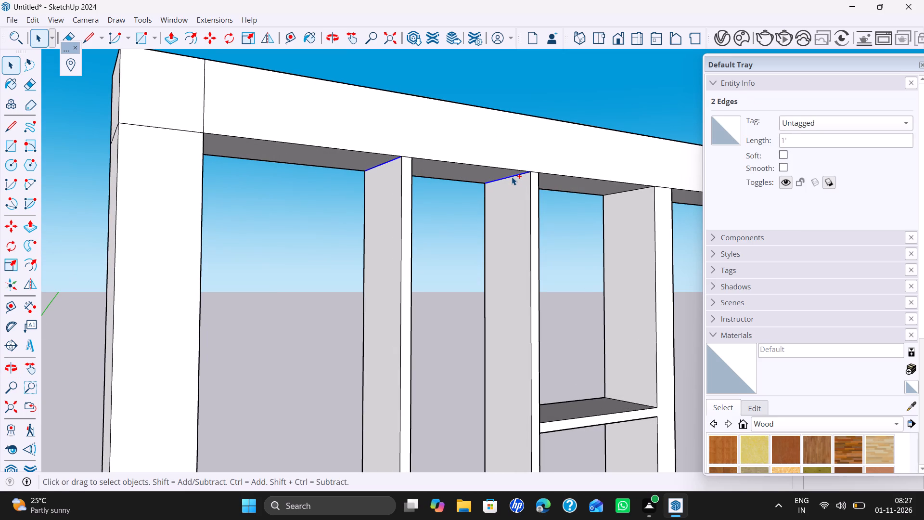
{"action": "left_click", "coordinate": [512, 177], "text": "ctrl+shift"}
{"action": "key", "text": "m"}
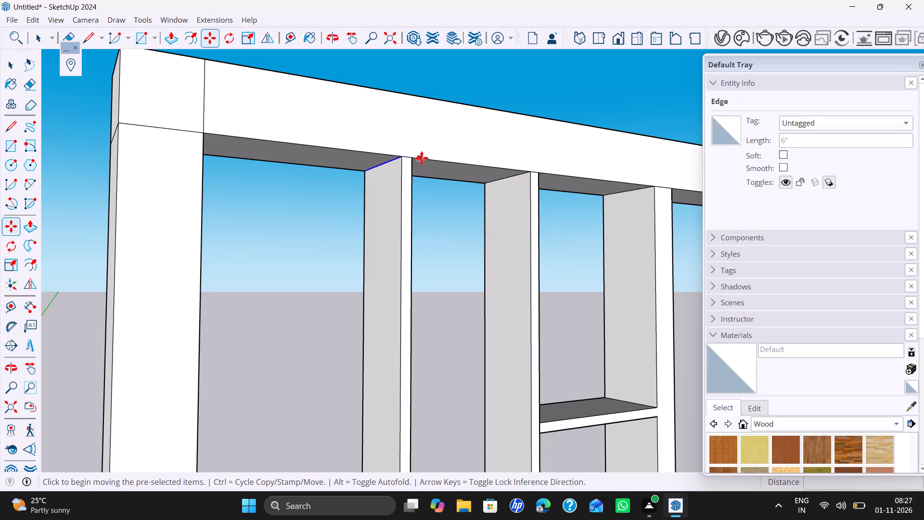
Push/Pull the face of the divider nearest the outer post 18 mm into the narrow shelfless bay.
{"action": "scroll", "coordinate": [432, 167], "scroll_direction": "down", "scroll_amount": 3}
{"action": "middle_click_drag", "start_coordinate": [450, 186], "coordinate": [393, 188], "text": "shift"}
{"action": "middle_click_drag", "start_coordinate": [402, 187], "coordinate": [412, 192]}
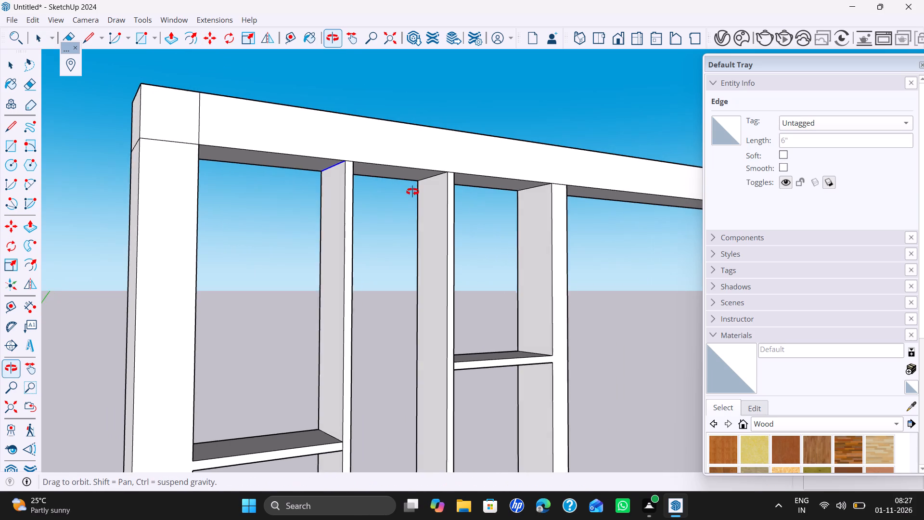
{"action": "middle_click_drag", "start_coordinate": [412, 192], "coordinate": [332, 166]}
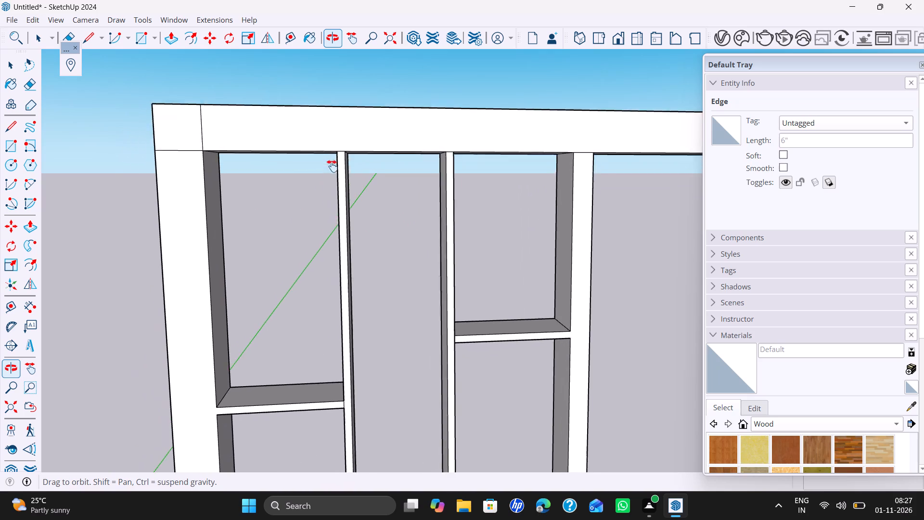
{"action": "middle_click_drag", "start_coordinate": [332, 166], "coordinate": [344, 126]}
{"action": "scroll", "coordinate": [386, 215], "scroll_direction": "down", "scroll_amount": 5}
{"action": "middle_click_drag", "start_coordinate": [423, 256], "coordinate": [408, 162], "text": "shift"}
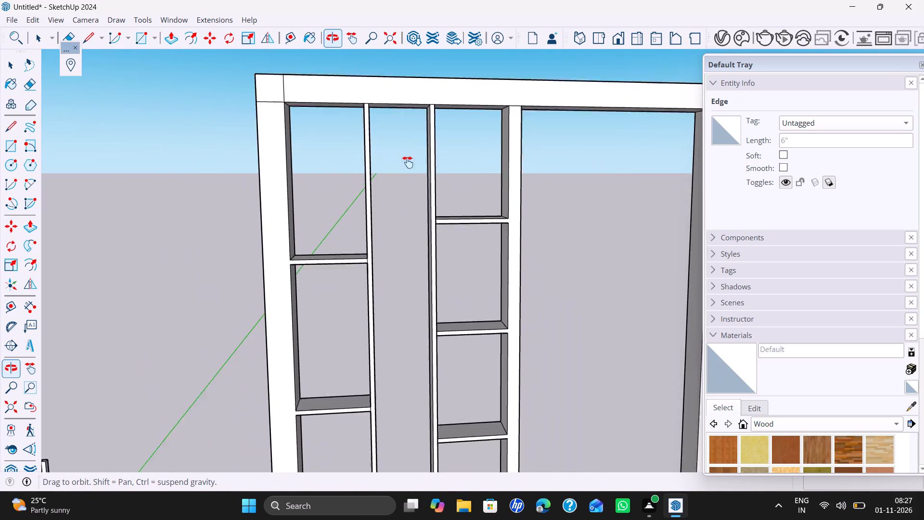
{"action": "middle_click_drag", "start_coordinate": [408, 162], "coordinate": [408, 145], "text": "shift"}
{"action": "middle_click_drag", "start_coordinate": [400, 237], "coordinate": [389, 129]}
{"action": "middle_click_drag", "start_coordinate": [401, 203], "coordinate": [398, 165]}
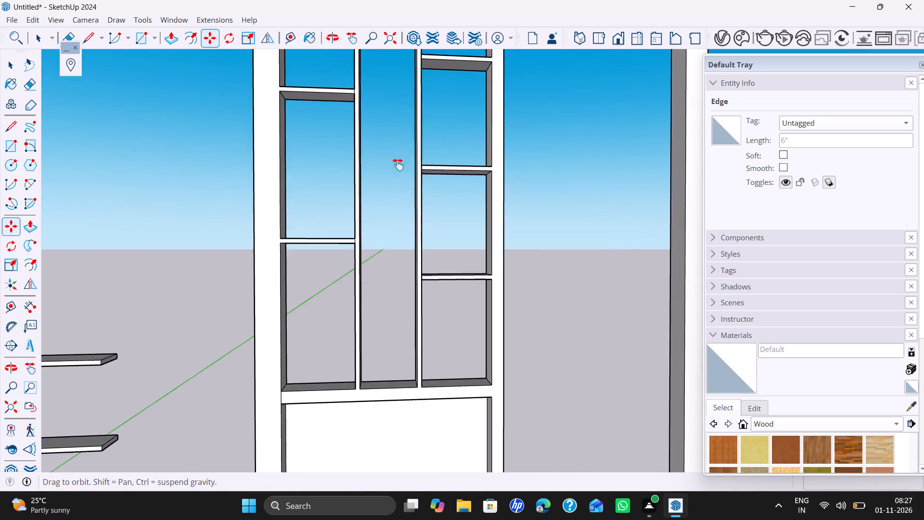
{"action": "middle_click_drag", "start_coordinate": [398, 165], "coordinate": [398, 163]}
{"action": "middle_click_drag", "start_coordinate": [402, 186], "coordinate": [375, 326]}
{"action": "scroll", "coordinate": [385, 357], "scroll_direction": "up", "scroll_amount": 3}
{"action": "key", "text": "p"}
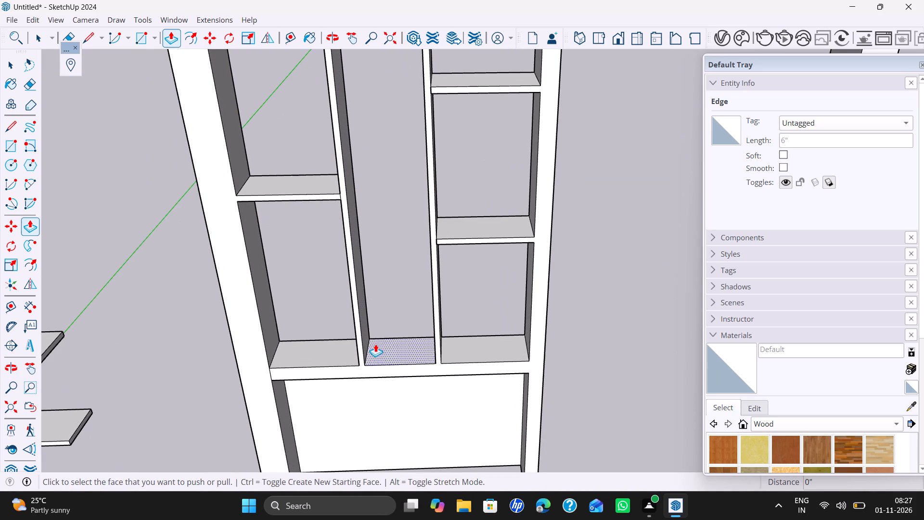
{"action": "left_click", "coordinate": [368, 331]}
{"action": "type", "text": "18"}
{"action": "type", "text": "MM"}
{"action": "key", "text": "Return"}
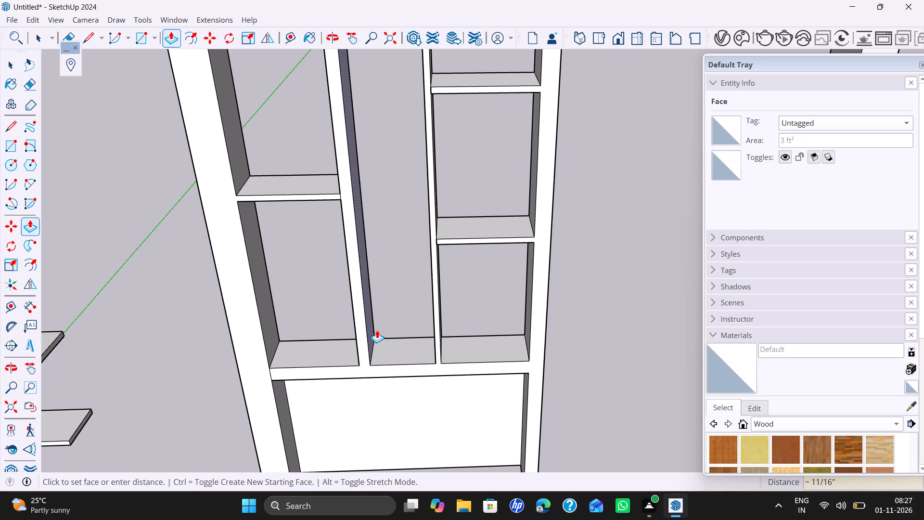
Push that divider's opposite face in by 18 mm in all three compartments of the two-shelf bay.
{"action": "middle_click_drag", "start_coordinate": [343, 324], "coordinate": [488, 304]}
{"action": "left_click", "coordinate": [372, 312]}
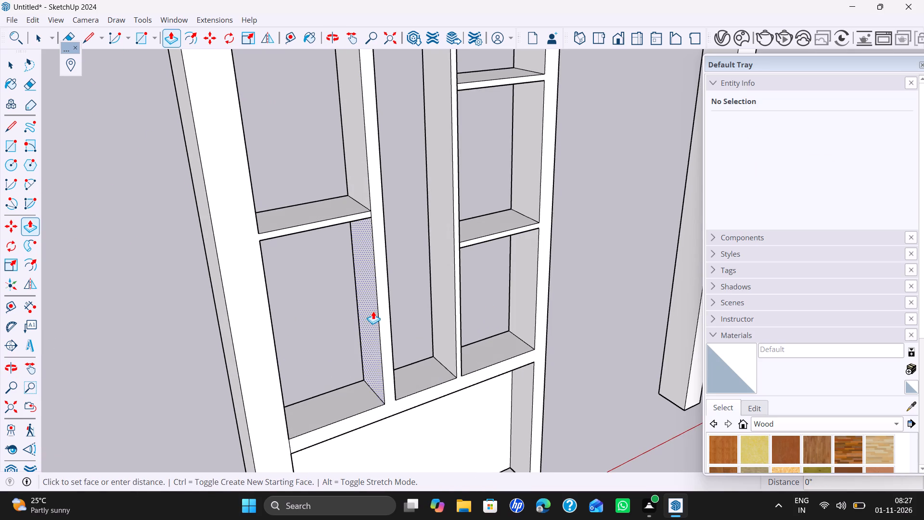
{"action": "type", "text": "18MM"}
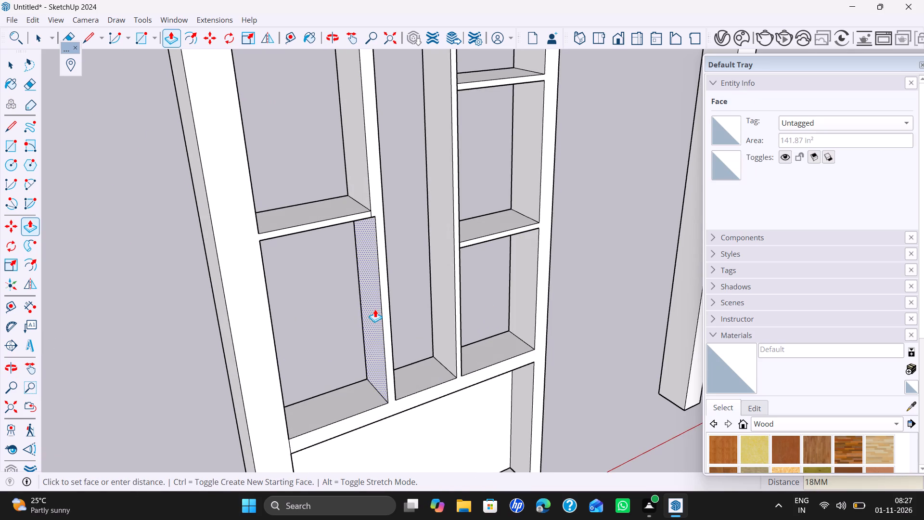
{"action": "key", "text": "Return"}
{"action": "double_click", "coordinate": [359, 183]}
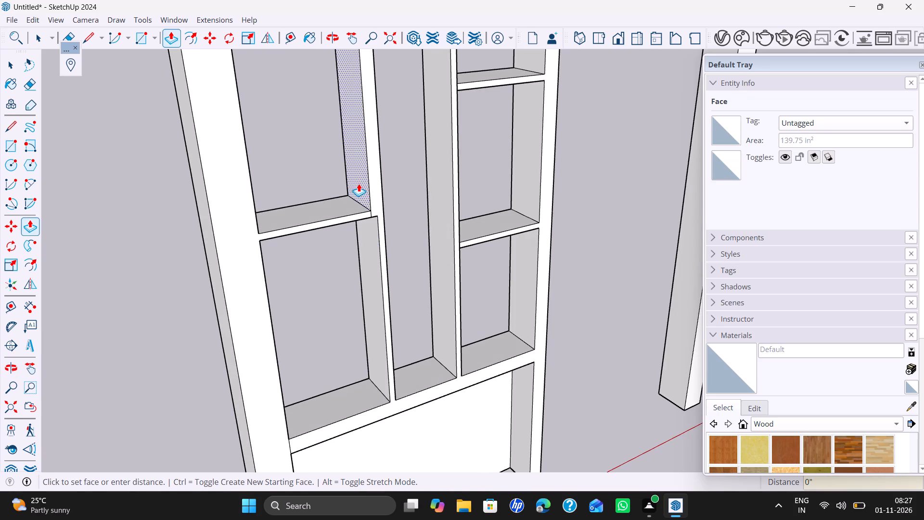
{"action": "scroll", "coordinate": [359, 183], "scroll_direction": "down", "scroll_amount": 2}
{"action": "middle_click_drag", "start_coordinate": [359, 183], "coordinate": [366, 346], "text": "shift"}
{"action": "left_click", "coordinate": [359, 174]}
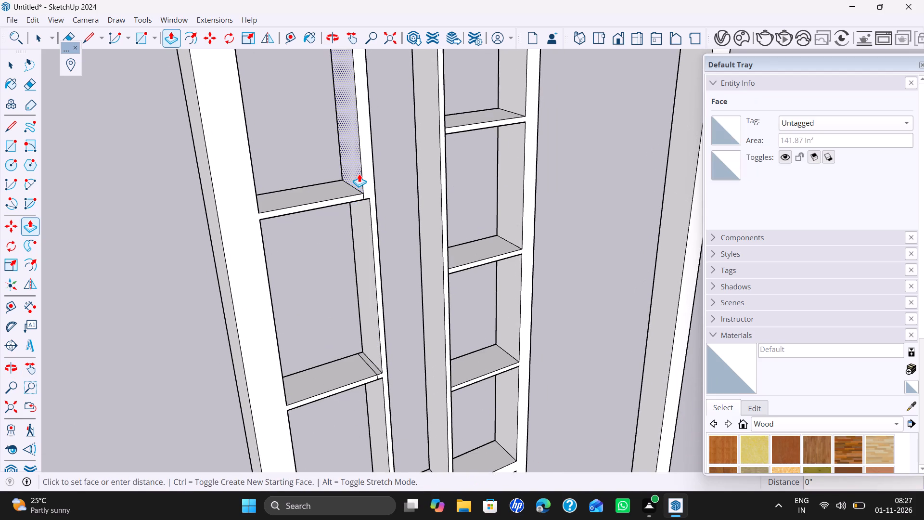
{"action": "left_click", "coordinate": [359, 174]}
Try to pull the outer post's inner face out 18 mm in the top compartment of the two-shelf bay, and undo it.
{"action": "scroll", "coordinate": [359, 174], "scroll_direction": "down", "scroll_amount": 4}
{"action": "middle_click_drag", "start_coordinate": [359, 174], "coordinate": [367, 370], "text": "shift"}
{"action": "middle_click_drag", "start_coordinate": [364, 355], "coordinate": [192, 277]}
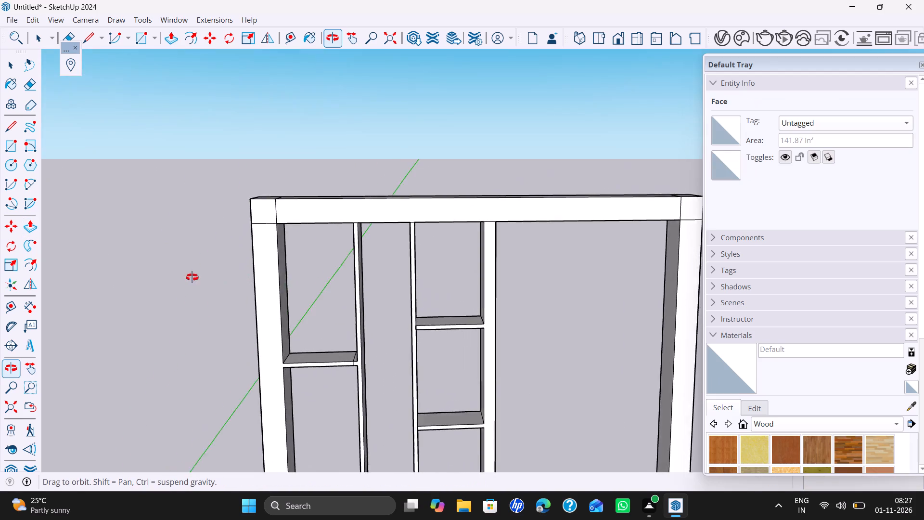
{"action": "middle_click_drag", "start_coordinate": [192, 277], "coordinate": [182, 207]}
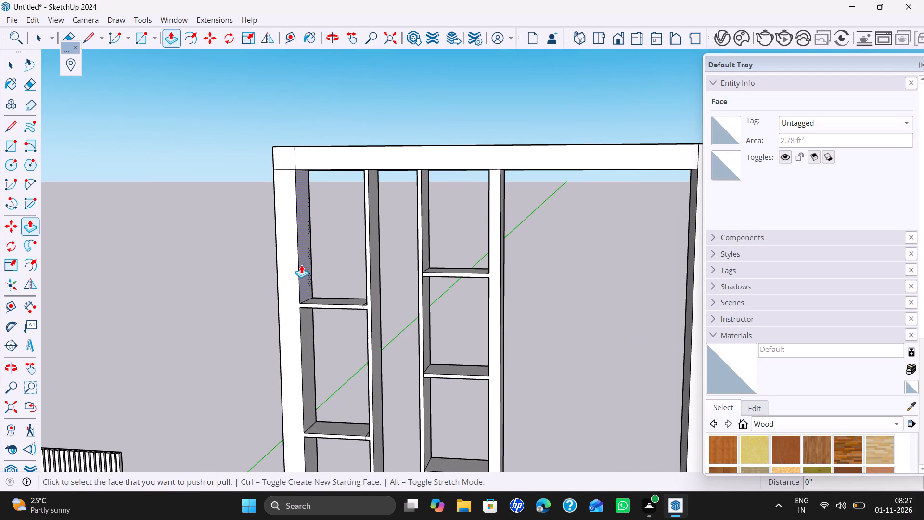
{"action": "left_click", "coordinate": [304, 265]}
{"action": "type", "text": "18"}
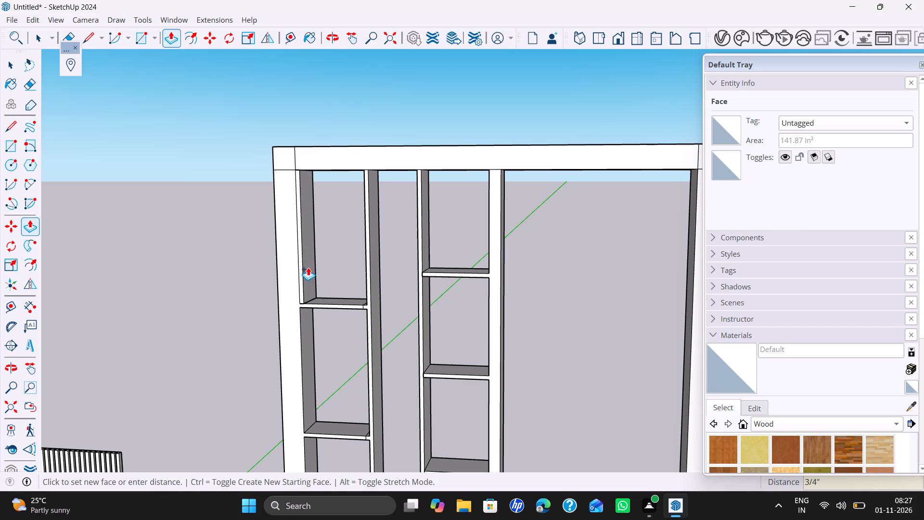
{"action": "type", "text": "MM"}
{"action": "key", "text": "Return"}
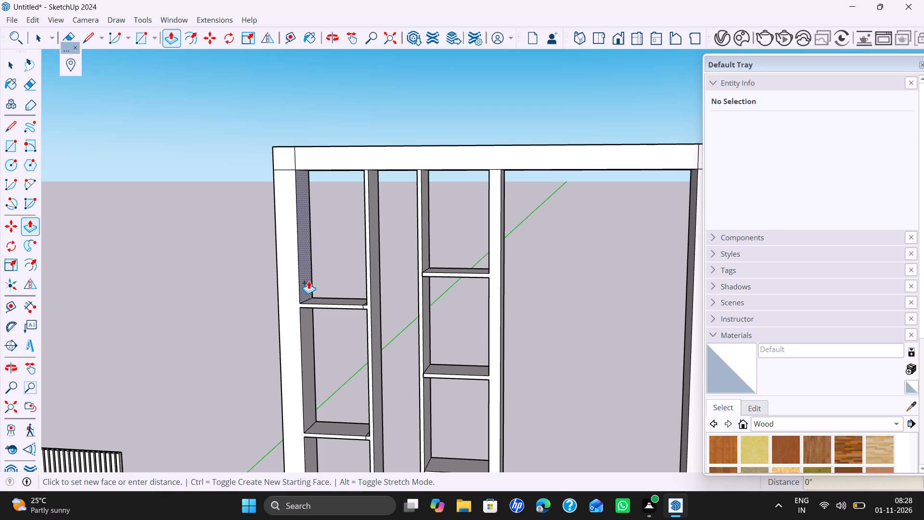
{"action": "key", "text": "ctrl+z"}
Pull an 18 mm side panel from the outer post's inner face, as new faces, in all three compartments of the two-shelf bay.
{"action": "left_click", "coordinate": [308, 274]}
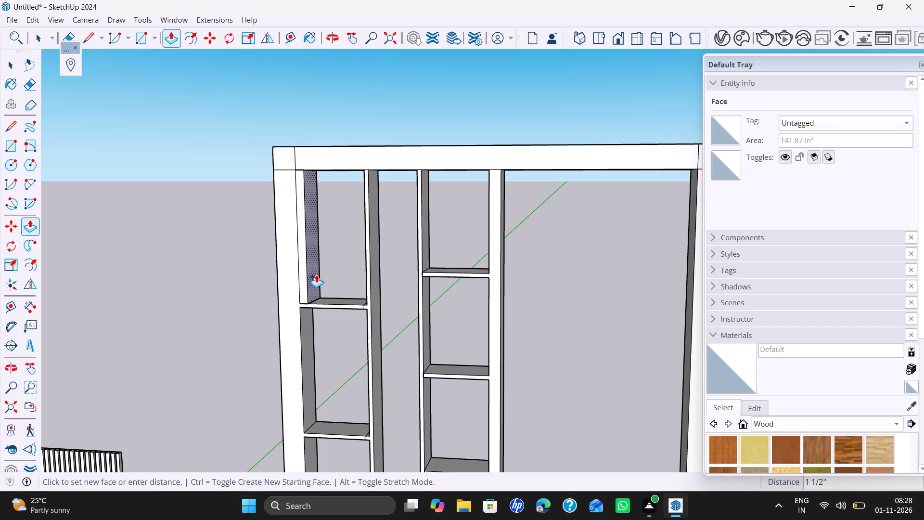
{"action": "type", "text": "18MM"}
{"action": "key", "text": "Return"}
{"action": "double_click", "coordinate": [308, 338]}
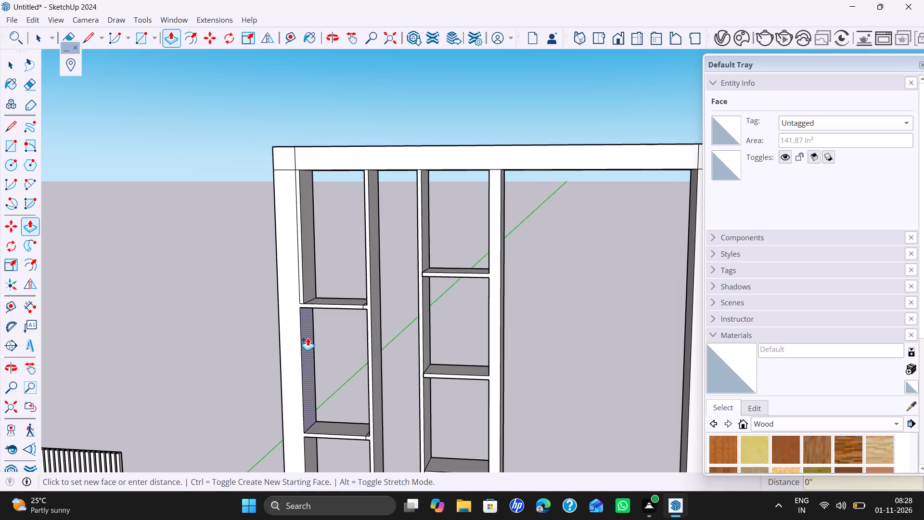
{"action": "scroll", "coordinate": [317, 350], "scroll_direction": "down", "scroll_amount": 3}
{"action": "middle_click_drag", "start_coordinate": [318, 353], "coordinate": [295, 209], "text": "shift"}
{"action": "scroll", "coordinate": [302, 311], "scroll_direction": "up", "scroll_amount": 3}
{"action": "left_click", "coordinate": [287, 299]}
{"action": "scroll", "coordinate": [287, 299], "scroll_direction": "up", "scroll_amount": 1}
{"action": "left_click", "coordinate": [287, 299]}
Pull the top beam's underside down 18 mm as new faces over the three bays between the outer post and the inner upright.
{"action": "scroll", "coordinate": [295, 276], "scroll_direction": "down", "scroll_amount": 2}
{"action": "middle_click_drag", "start_coordinate": [299, 274], "coordinate": [295, 294], "text": "shift"}
{"action": "middle_click_drag", "start_coordinate": [308, 340], "coordinate": [307, 431]}
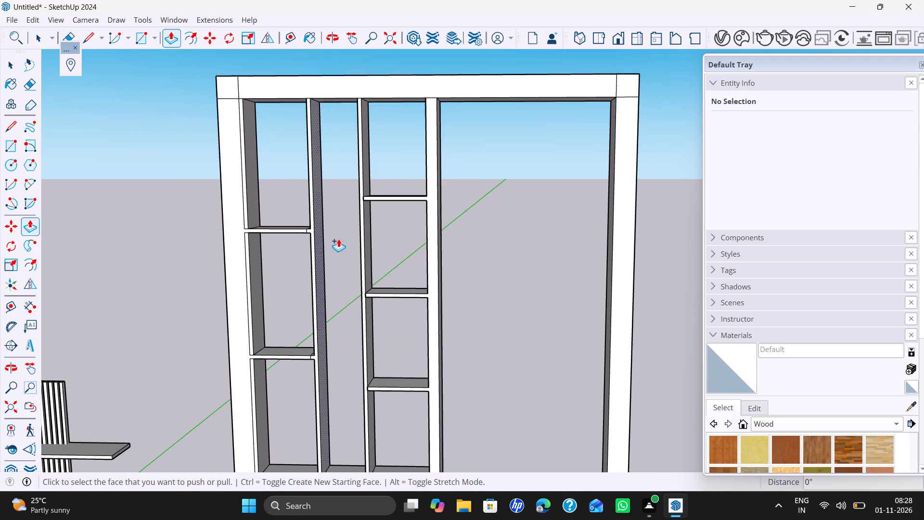
{"action": "middle_click_drag", "start_coordinate": [348, 223], "coordinate": [341, 318], "text": "shift"}
{"action": "scroll", "coordinate": [306, 189], "scroll_direction": "up", "scroll_amount": 3}
{"action": "middle_click_drag", "start_coordinate": [275, 191], "coordinate": [275, 131]}
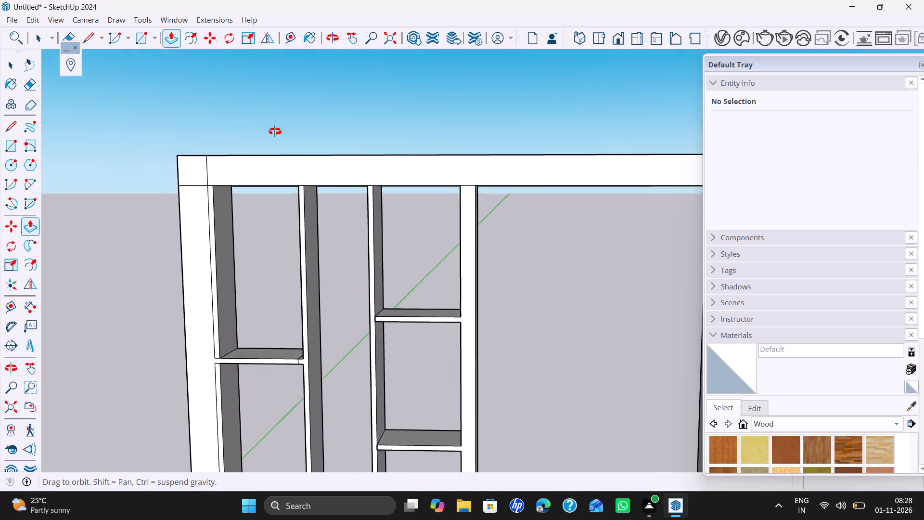
{"action": "middle_click_drag", "start_coordinate": [275, 131], "coordinate": [280, 98]}
{"action": "double_click", "coordinate": [250, 193]}
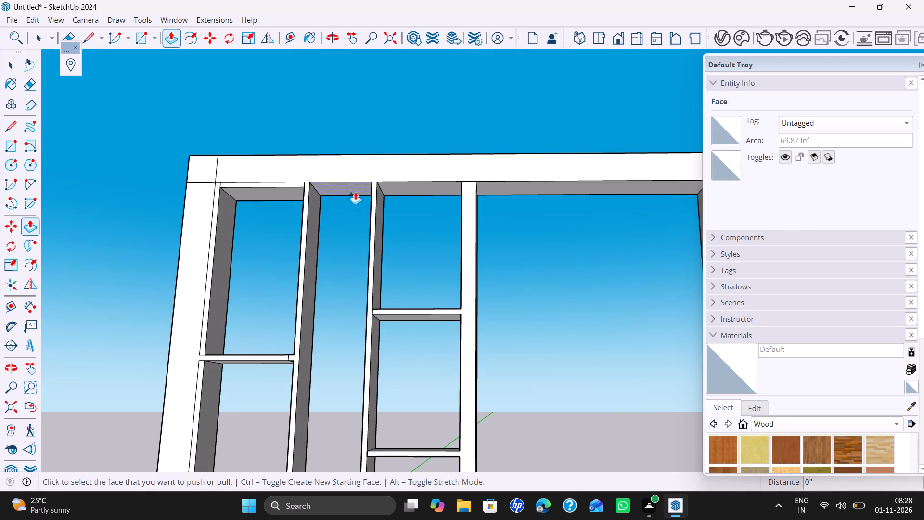
{"action": "double_click", "coordinate": [347, 190]}
{"action": "double_click", "coordinate": [416, 187]}
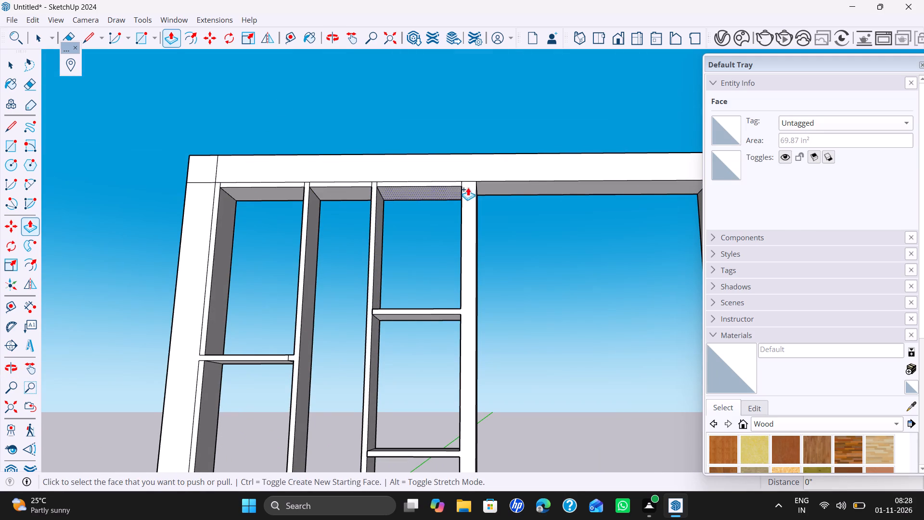
{"action": "middle_click_drag", "start_coordinate": [492, 187], "coordinate": [450, 184], "text": "shift"}
{"action": "middle_click_drag", "start_coordinate": [411, 195], "coordinate": [460, 269]}
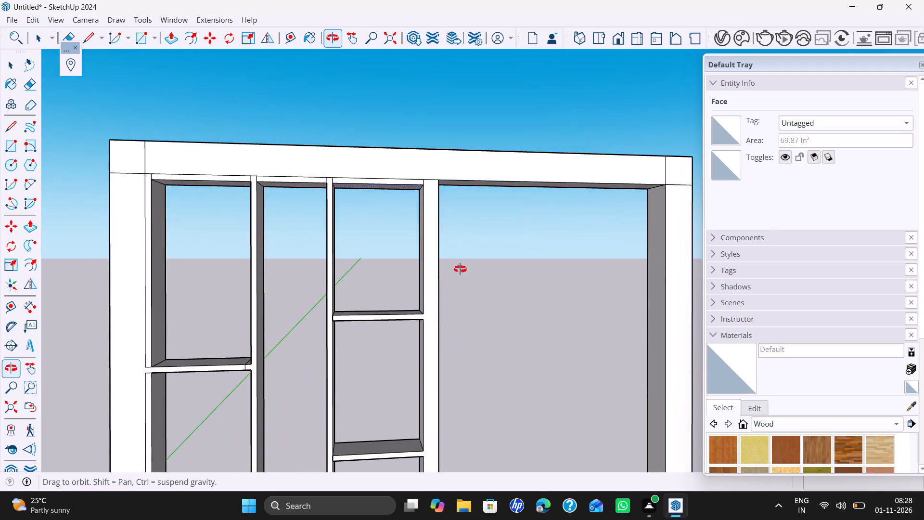
{"action": "middle_click_drag", "start_coordinate": [460, 269], "coordinate": [475, 247]}
{"action": "scroll", "coordinate": [459, 257], "scroll_direction": "down", "scroll_amount": 1}
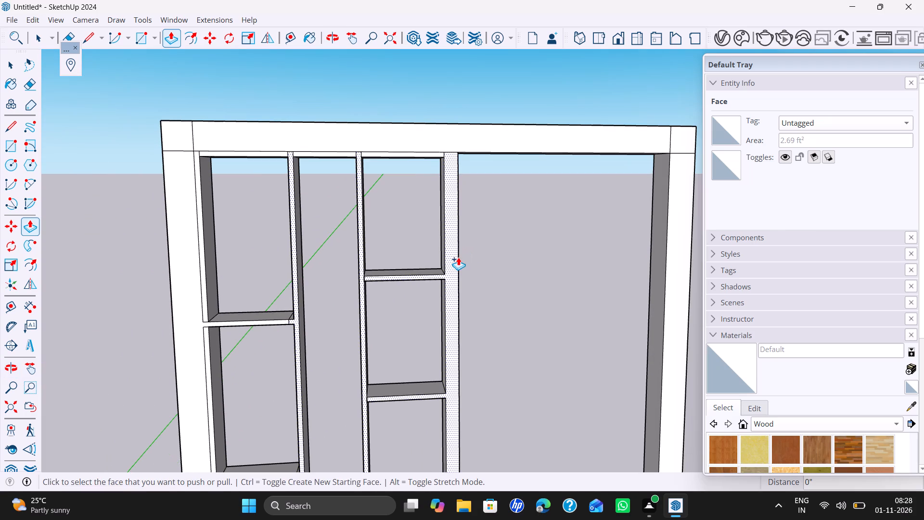
{"action": "key", "text": "space"}
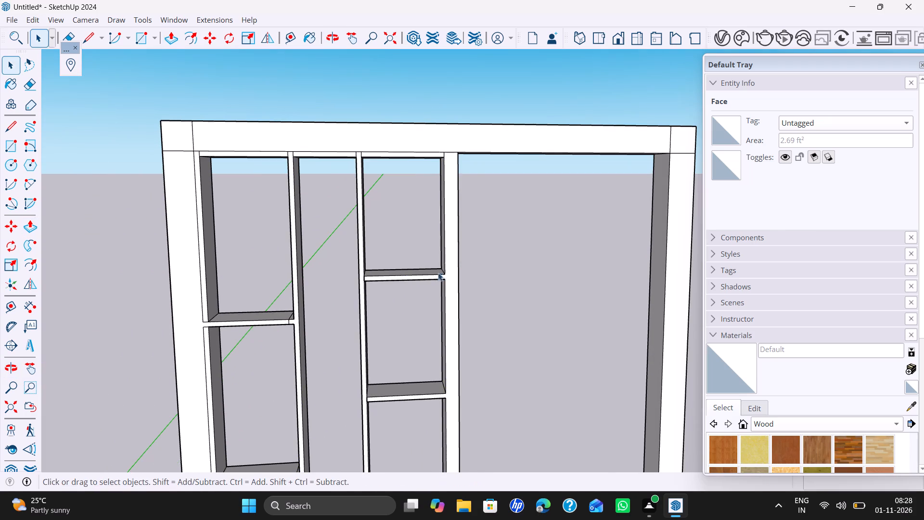
Examine the frame's shelf bays, dividers and added panels from top to bottom.
{"action": "scroll", "coordinate": [432, 278], "scroll_direction": "down", "scroll_amount": 2}
{"action": "middle_click_drag", "start_coordinate": [421, 285], "coordinate": [431, 286], "text": "shift"}
{"action": "middle_click_drag", "start_coordinate": [390, 282], "coordinate": [380, 213]}
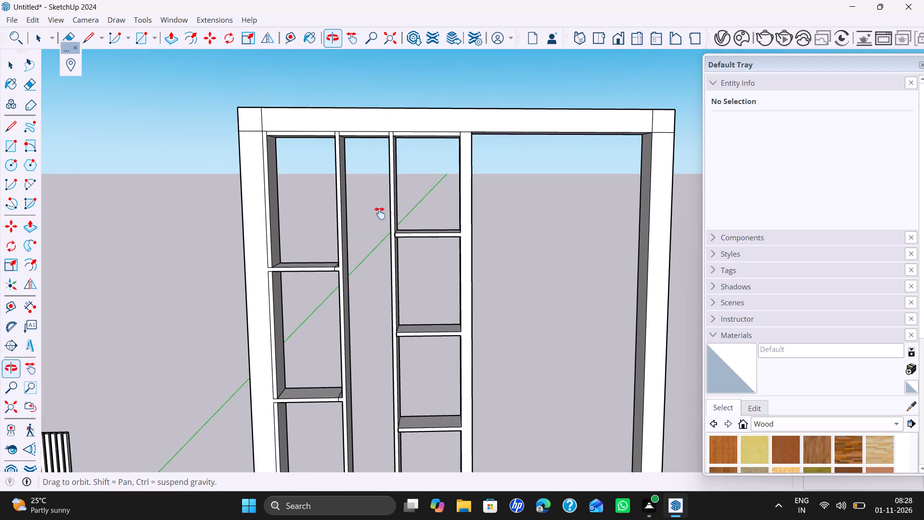
{"action": "middle_click_drag", "start_coordinate": [380, 213], "coordinate": [381, 213]}
{"action": "middle_click_drag", "start_coordinate": [416, 284], "coordinate": [407, 187]}
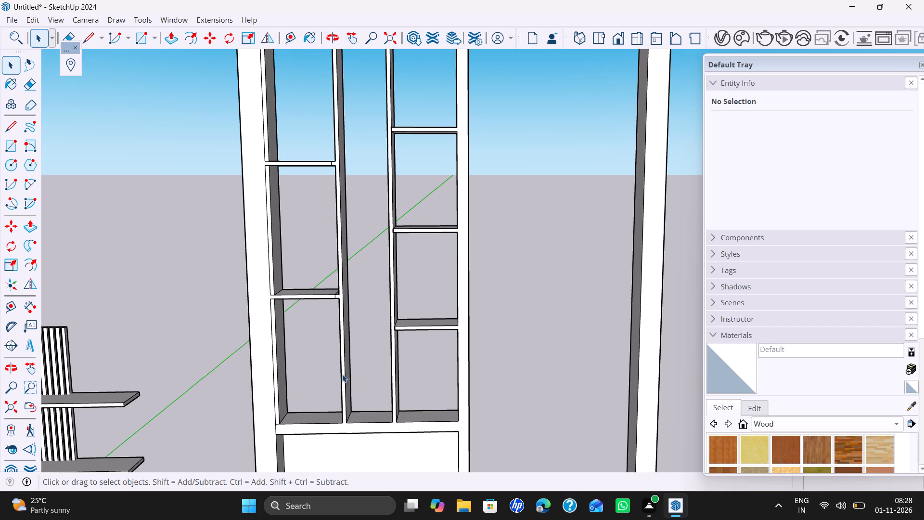
{"action": "scroll", "coordinate": [355, 336], "scroll_direction": "down", "scroll_amount": 2}
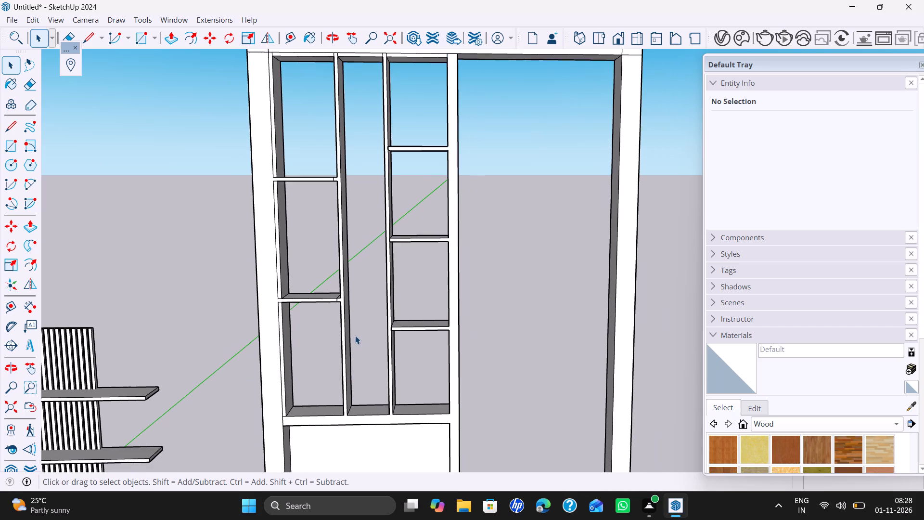
{"action": "middle_click_drag", "start_coordinate": [355, 336], "coordinate": [360, 367], "text": "shift"}
{"action": "scroll", "coordinate": [323, 412], "scroll_direction": "down", "scroll_amount": 1}
{"action": "middle_click_drag", "start_coordinate": [324, 409], "coordinate": [325, 409], "text": "shift"}
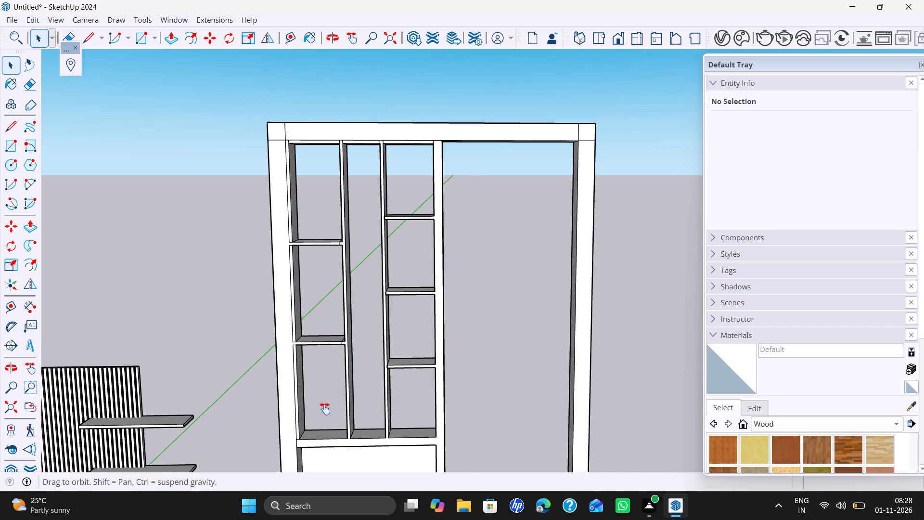
Undo the last pull of the top beam's underside over the bay beside the inner upright, and clear the selection.
{"action": "middle_click_drag", "start_coordinate": [325, 409], "coordinate": [334, 409], "text": "shift"}
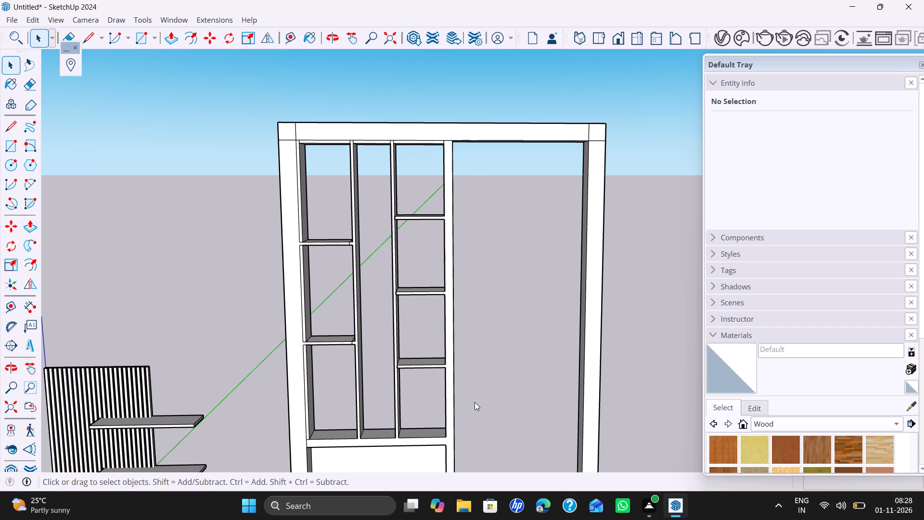
{"action": "right_click", "coordinate": [475, 402]}
{"action": "key", "text": "t"}
{"action": "key", "text": "t"}
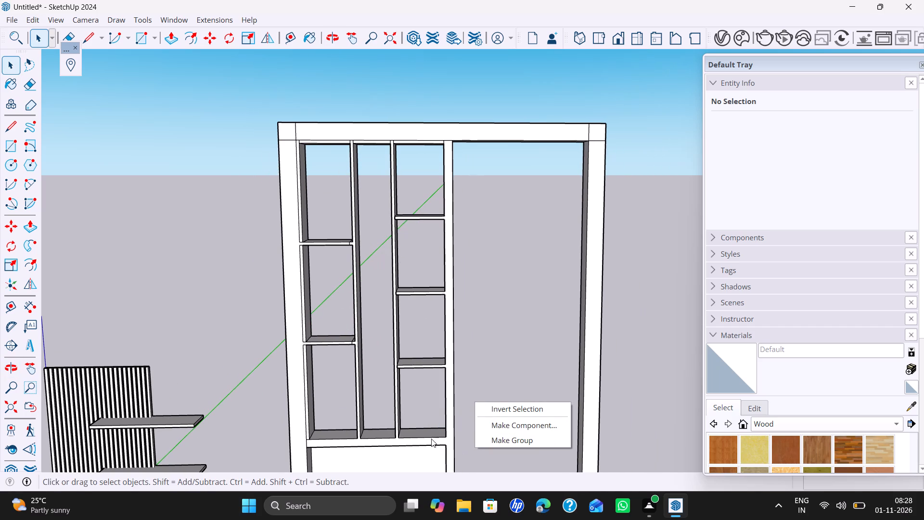
{"action": "left_click", "coordinate": [475, 402]}
{"action": "key", "text": "ctrl+z"}
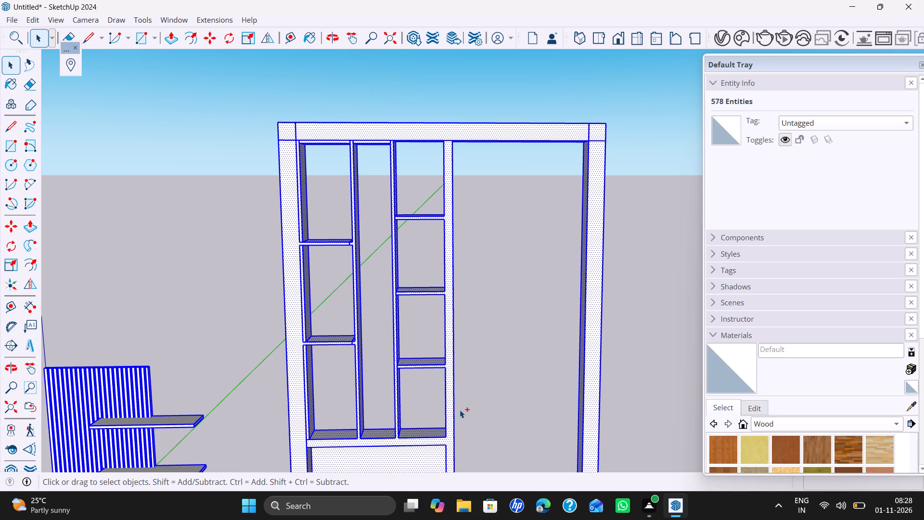
{"action": "key", "text": "space"}
{"action": "key", "text": "t"}
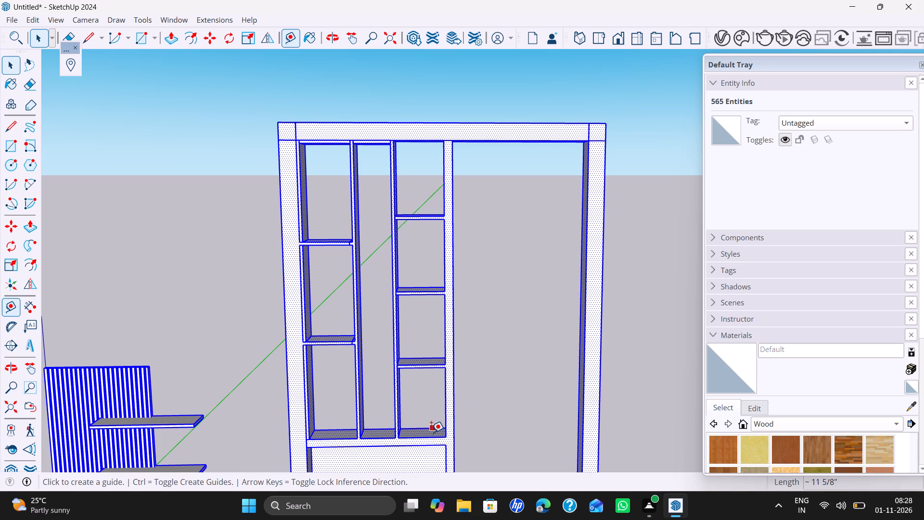
{"action": "key", "text": "space"}
{"action": "left_click", "coordinate": [485, 424]}
{"action": "right_click", "coordinate": [501, 418]}
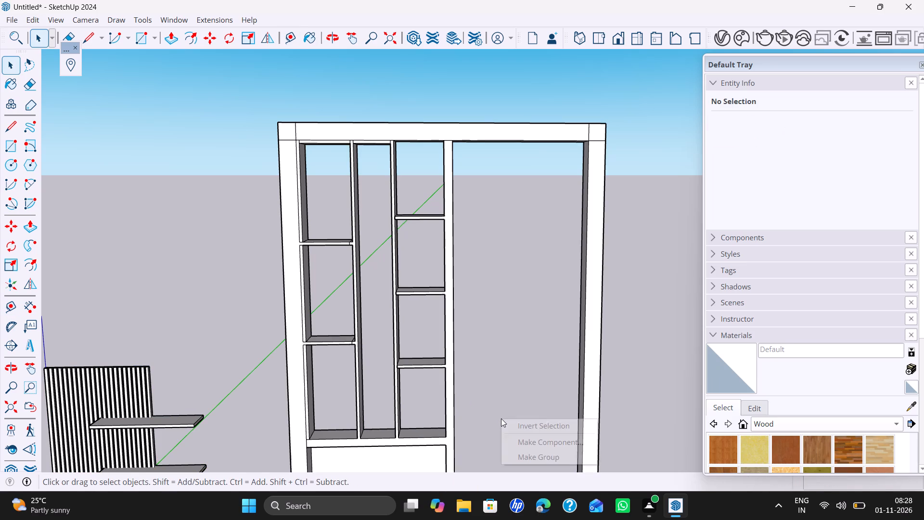
{"action": "key", "text": "Escape"}
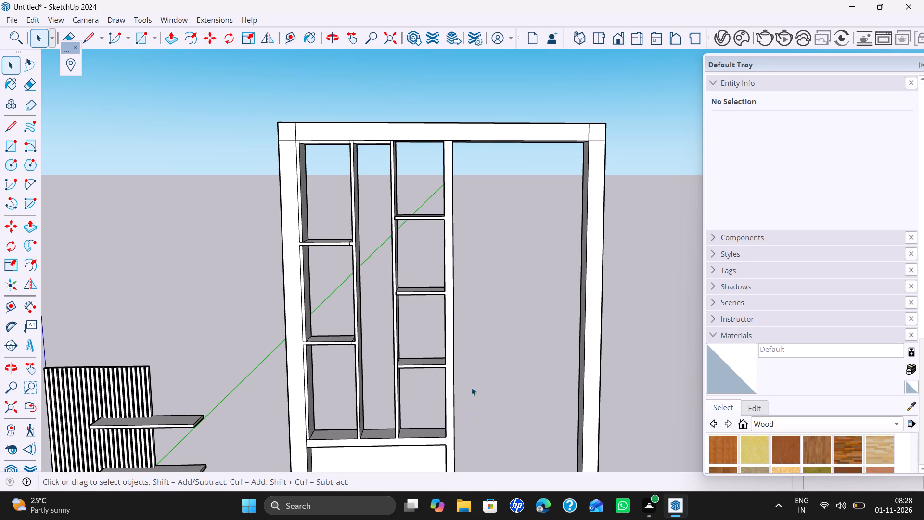
Examine the frame and its shelf bays from both sides and from the front.
{"action": "scroll", "coordinate": [455, 396], "scroll_direction": "up", "scroll_amount": 2}
{"action": "middle_click_drag", "start_coordinate": [497, 386], "coordinate": [221, 361]}
{"action": "scroll", "coordinate": [608, 377], "scroll_direction": "up", "scroll_amount": 1}
{"action": "middle_click_drag", "start_coordinate": [608, 377], "coordinate": [430, 377]}
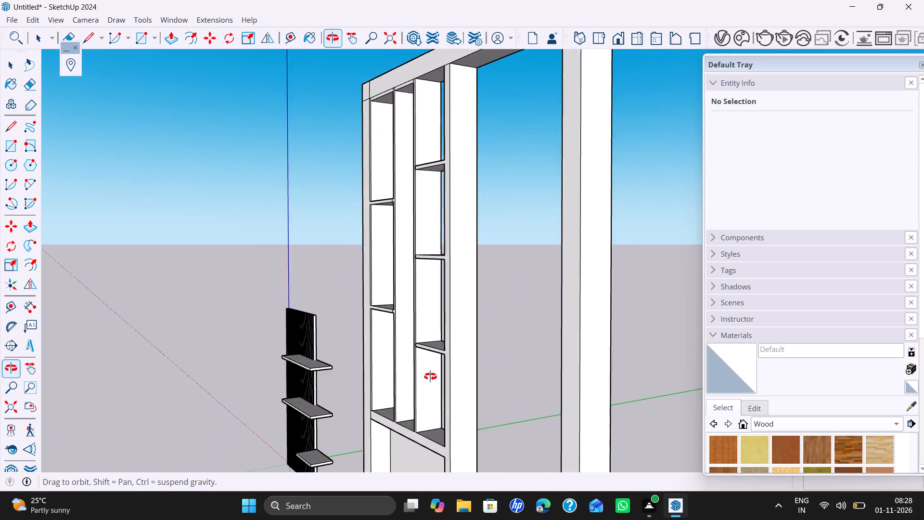
{"action": "middle_click_drag", "start_coordinate": [430, 377], "coordinate": [501, 375]}
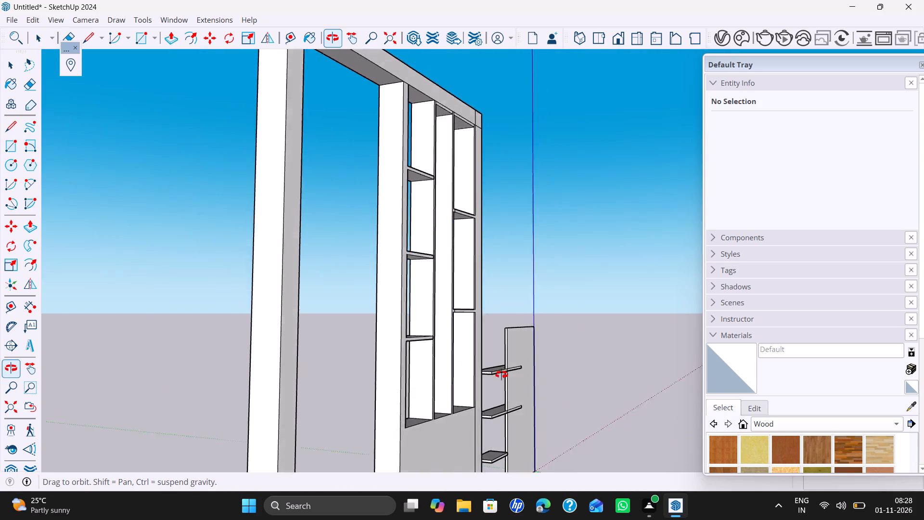
{"action": "middle_click_drag", "start_coordinate": [501, 375], "coordinate": [788, 450]}
{"action": "scroll", "coordinate": [564, 383], "scroll_direction": "down", "scroll_amount": 2}
{"action": "middle_click_drag", "start_coordinate": [564, 385], "coordinate": [415, 323], "text": "shift"}
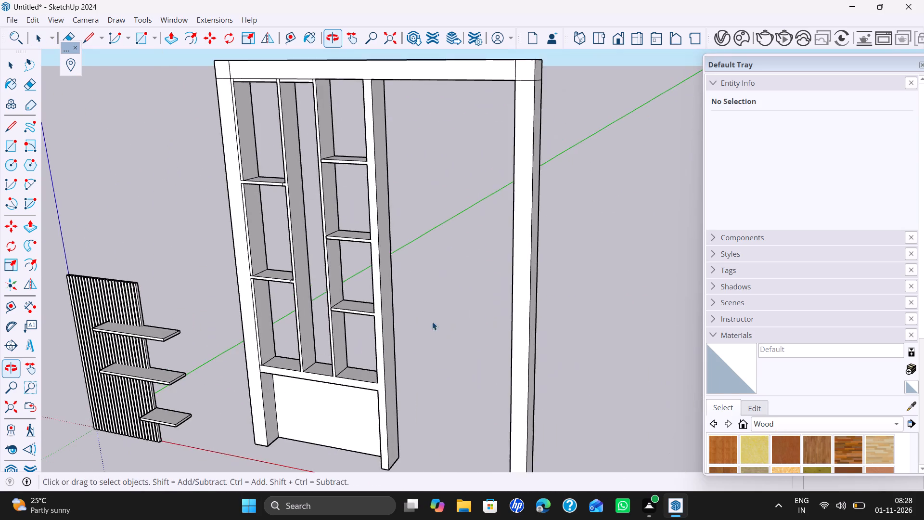
{"action": "middle_click_drag", "start_coordinate": [432, 322], "coordinate": [540, 339]}
{"action": "middle_click_drag", "start_coordinate": [533, 351], "coordinate": [537, 339]}
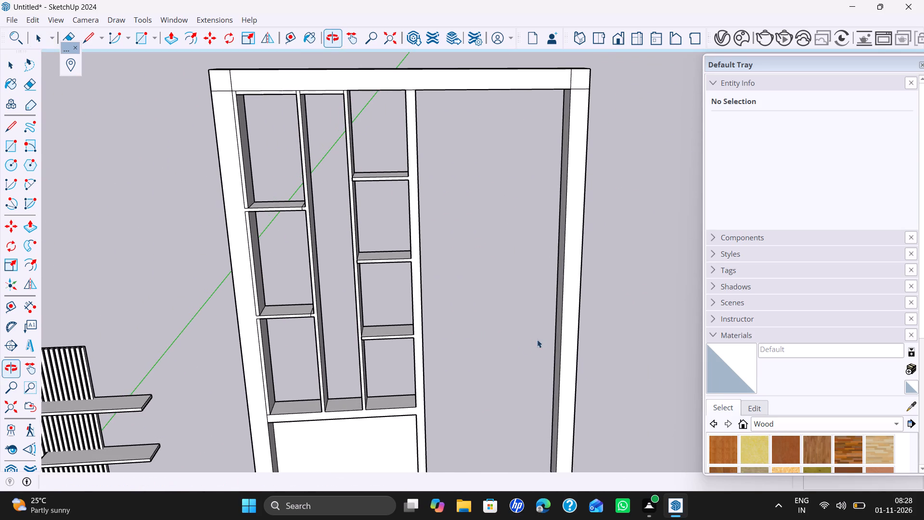
Place a horizontal guide 3" above the bottom front edge of the bay beside the inner upright.
{"action": "key", "text": "t"}
{"action": "left_click", "coordinate": [396, 406]}
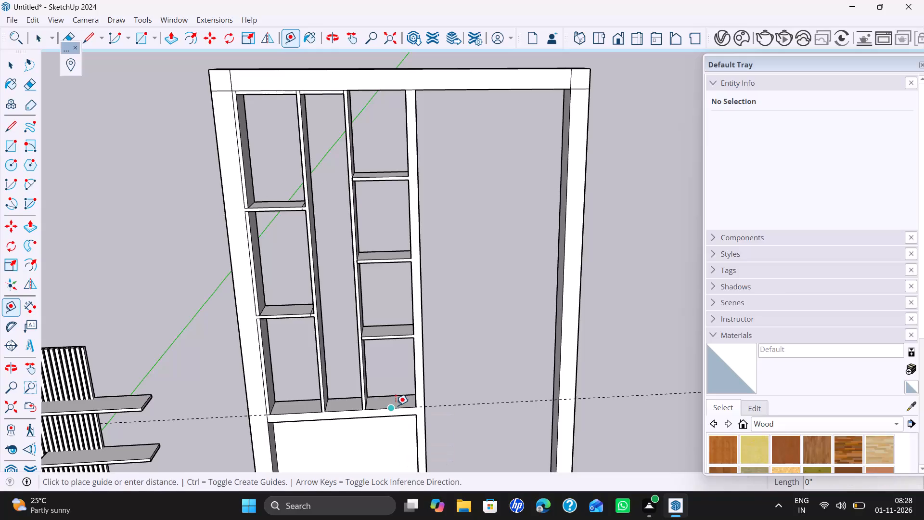
{"action": "key", "text": "Up"}
{"action": "scroll", "coordinate": [397, 339], "scroll_direction": "up", "scroll_amount": 1}
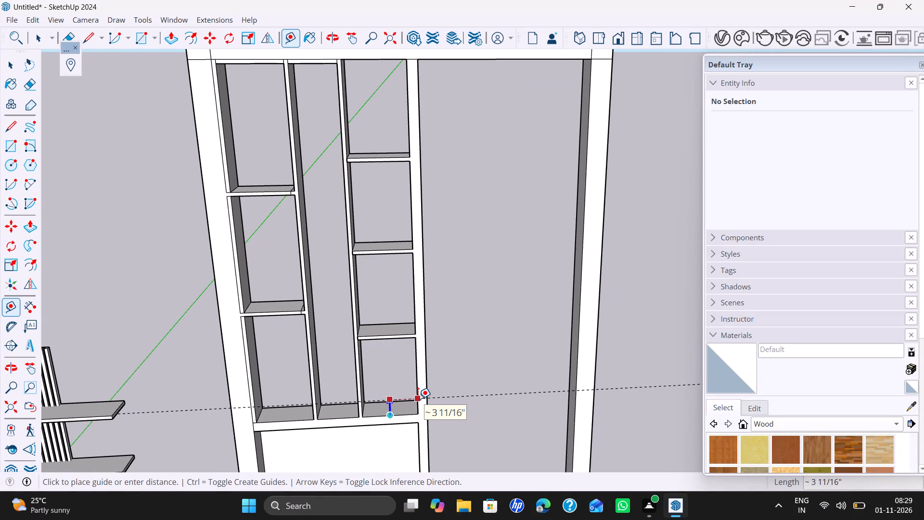
{"action": "key", "text": "5"}
{"action": "key", "text": "BackSpace"}
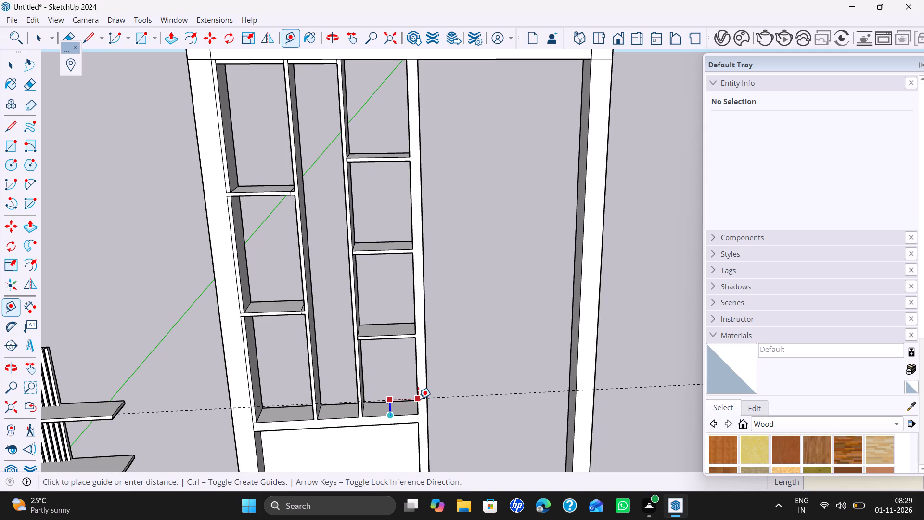
{"action": "type", "text": "3\""}
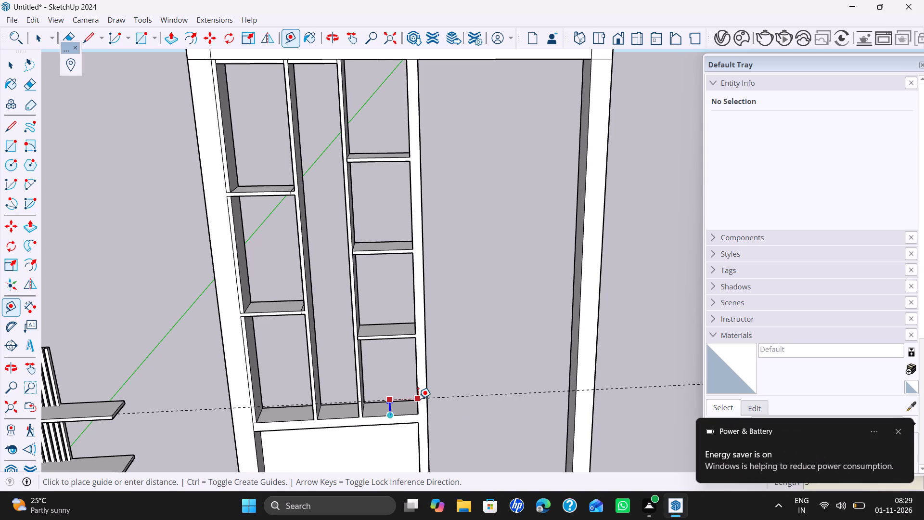
{"action": "key", "text": "Return"}
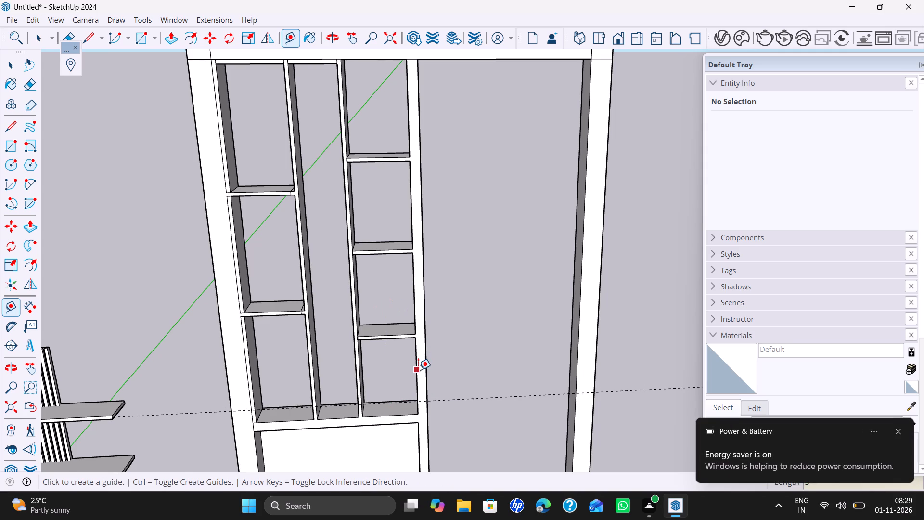
Place a vertical guide 3" in from the inner upright's edge, inside the adjoining shelf bay.
{"action": "left_click", "coordinate": [418, 370]}
{"action": "type", "text": "3\""}
{"action": "key", "text": "Return"}
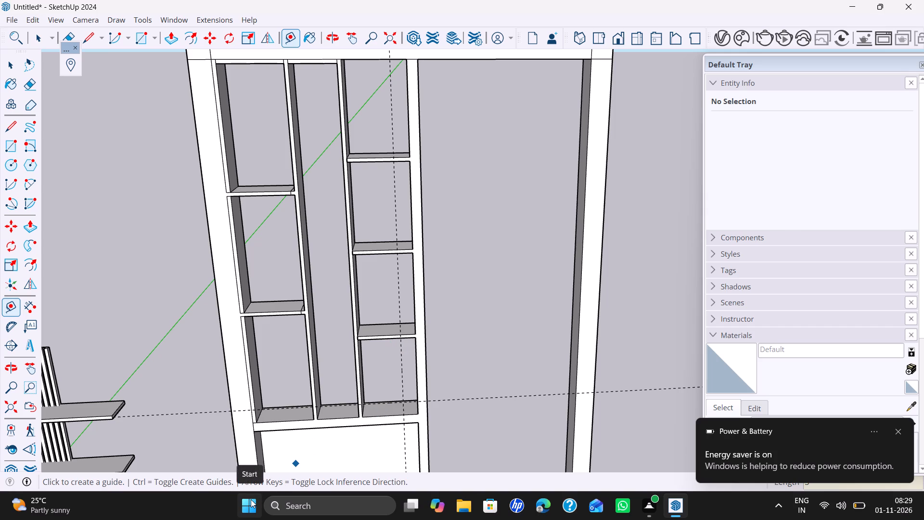
{"action": "key", "text": "space"}
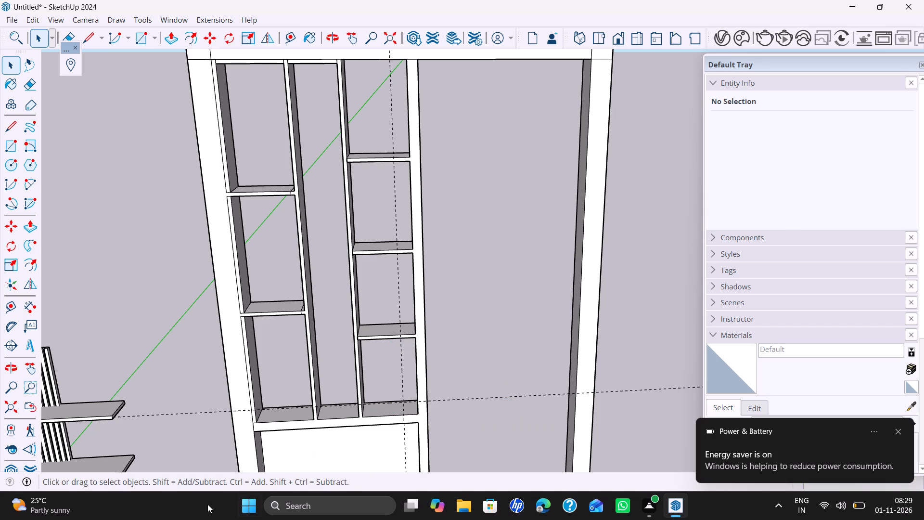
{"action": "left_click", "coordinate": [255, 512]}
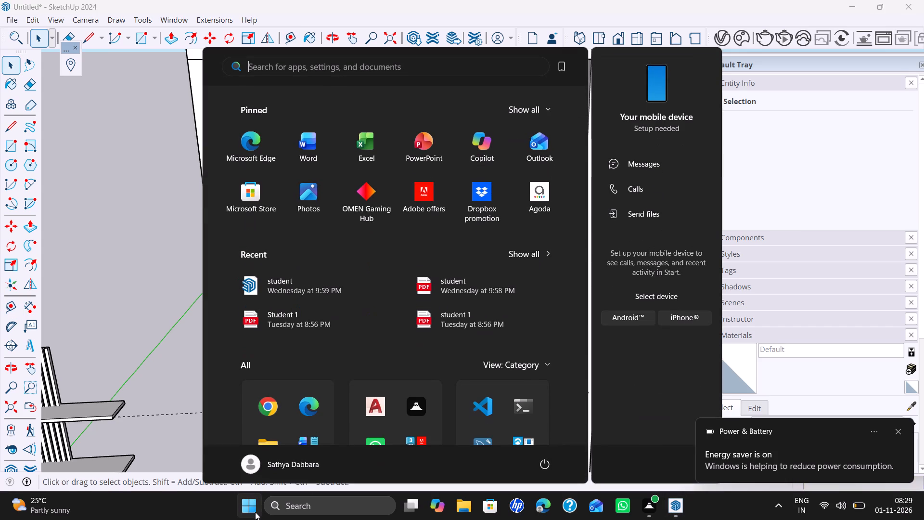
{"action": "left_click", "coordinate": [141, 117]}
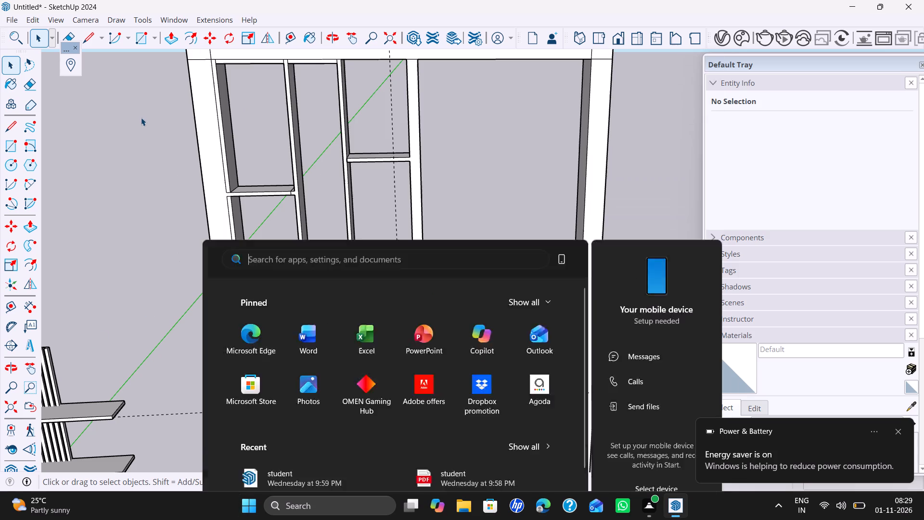
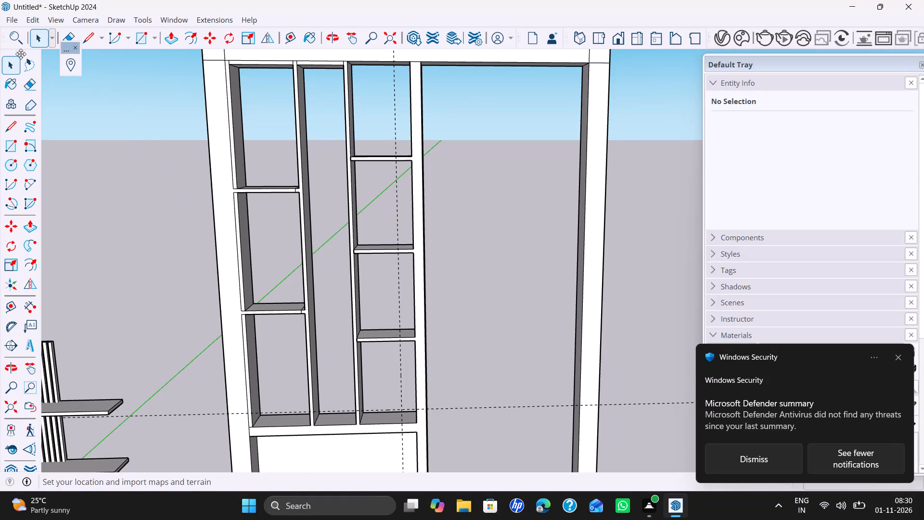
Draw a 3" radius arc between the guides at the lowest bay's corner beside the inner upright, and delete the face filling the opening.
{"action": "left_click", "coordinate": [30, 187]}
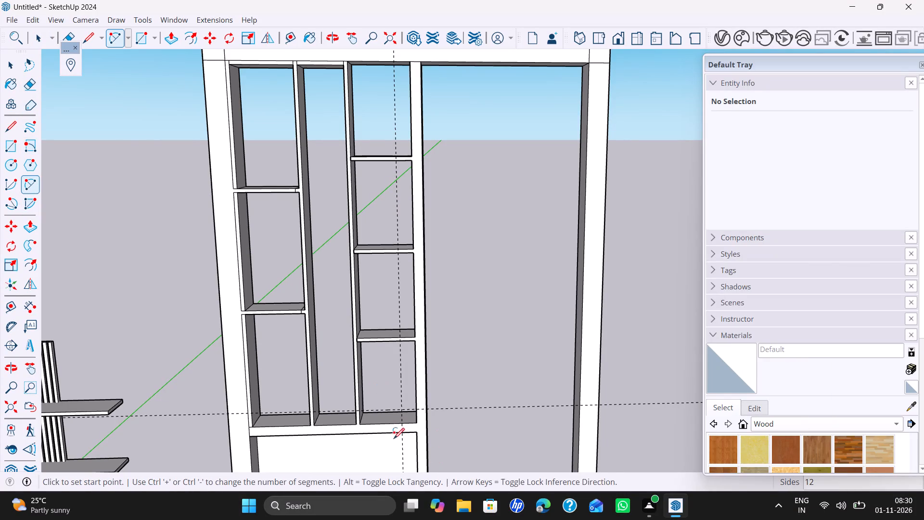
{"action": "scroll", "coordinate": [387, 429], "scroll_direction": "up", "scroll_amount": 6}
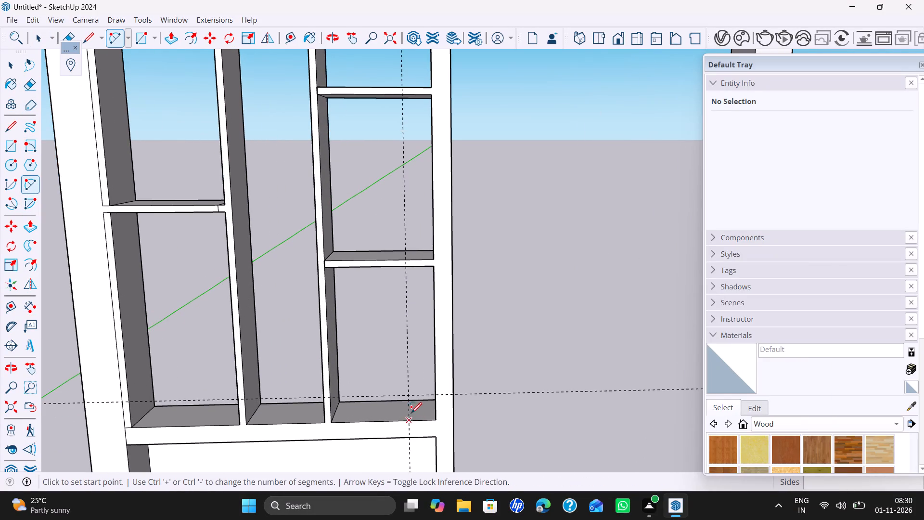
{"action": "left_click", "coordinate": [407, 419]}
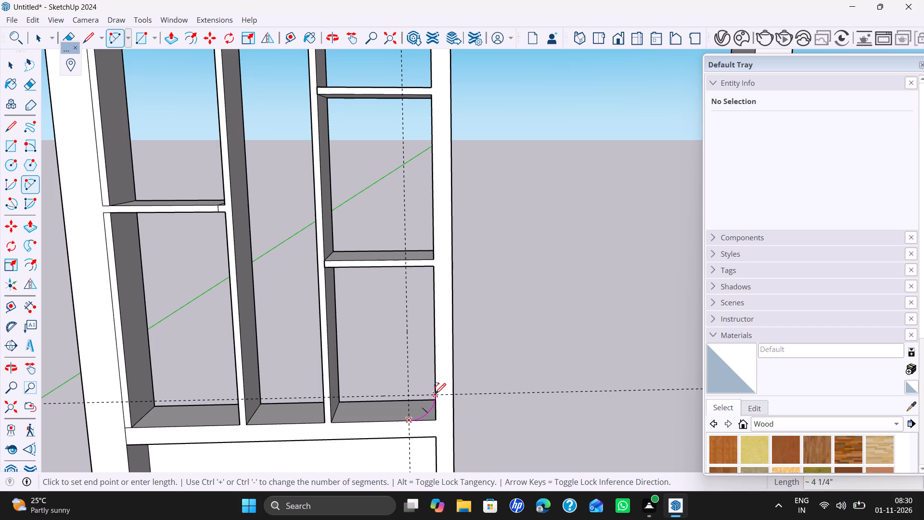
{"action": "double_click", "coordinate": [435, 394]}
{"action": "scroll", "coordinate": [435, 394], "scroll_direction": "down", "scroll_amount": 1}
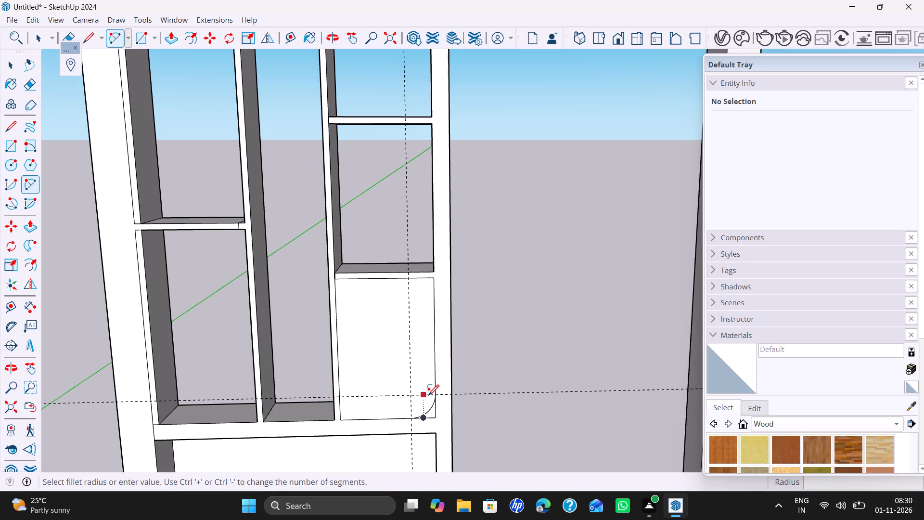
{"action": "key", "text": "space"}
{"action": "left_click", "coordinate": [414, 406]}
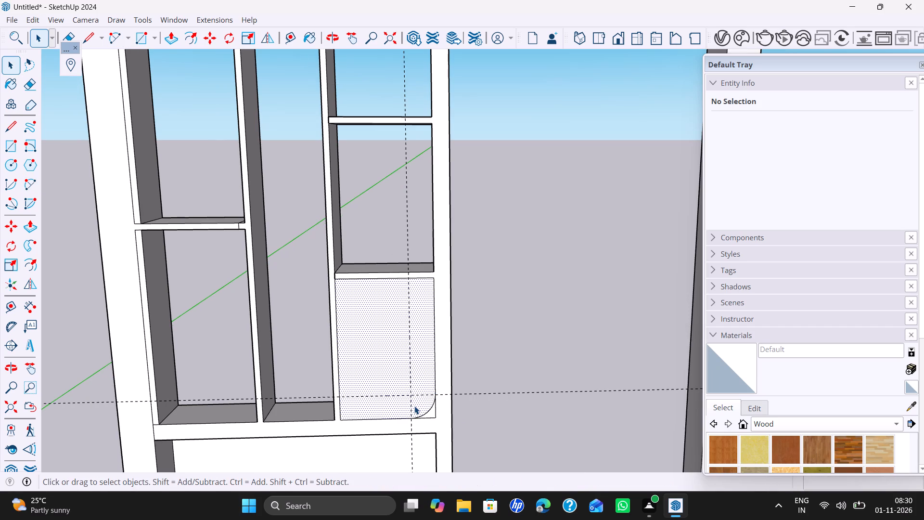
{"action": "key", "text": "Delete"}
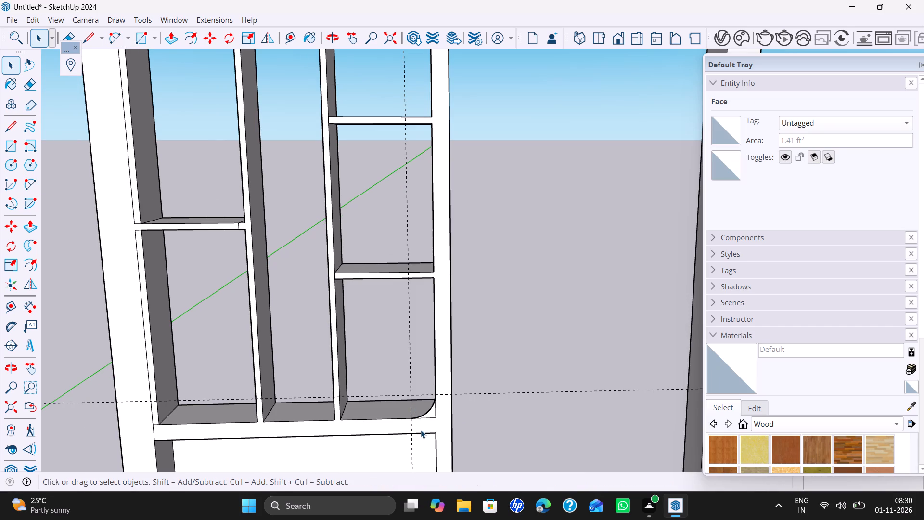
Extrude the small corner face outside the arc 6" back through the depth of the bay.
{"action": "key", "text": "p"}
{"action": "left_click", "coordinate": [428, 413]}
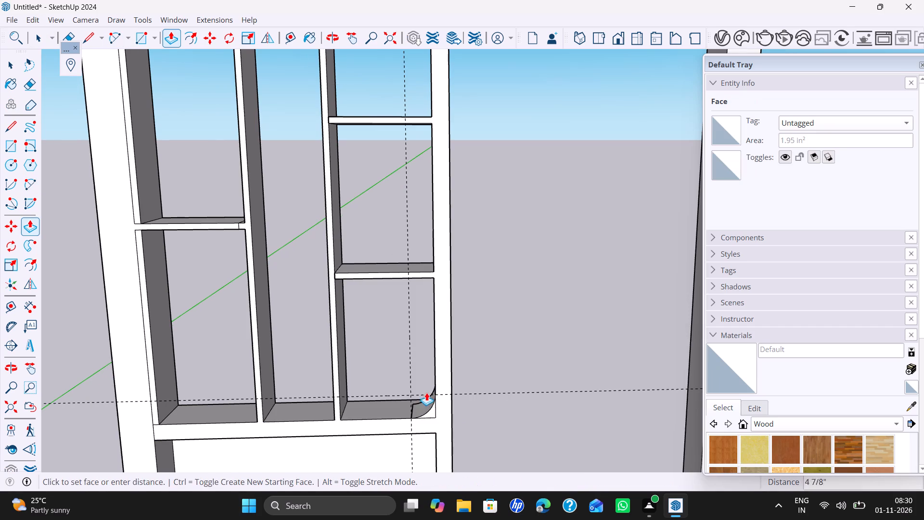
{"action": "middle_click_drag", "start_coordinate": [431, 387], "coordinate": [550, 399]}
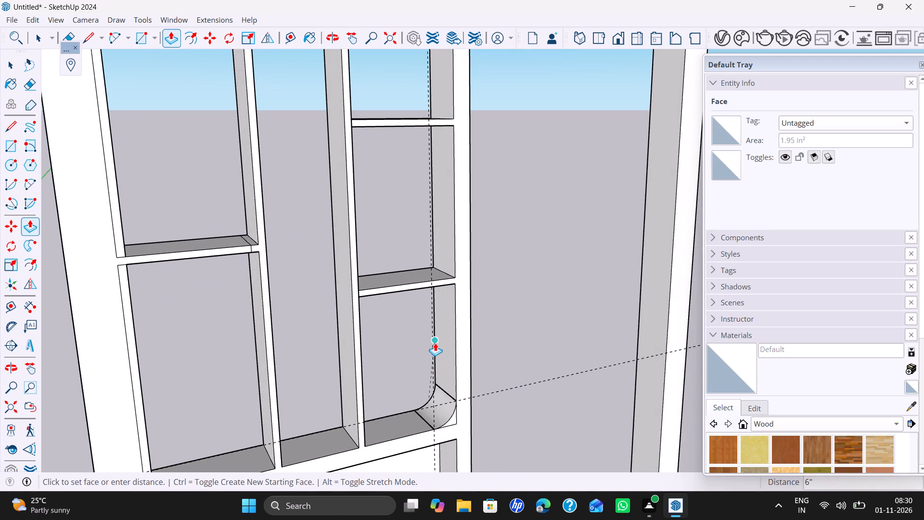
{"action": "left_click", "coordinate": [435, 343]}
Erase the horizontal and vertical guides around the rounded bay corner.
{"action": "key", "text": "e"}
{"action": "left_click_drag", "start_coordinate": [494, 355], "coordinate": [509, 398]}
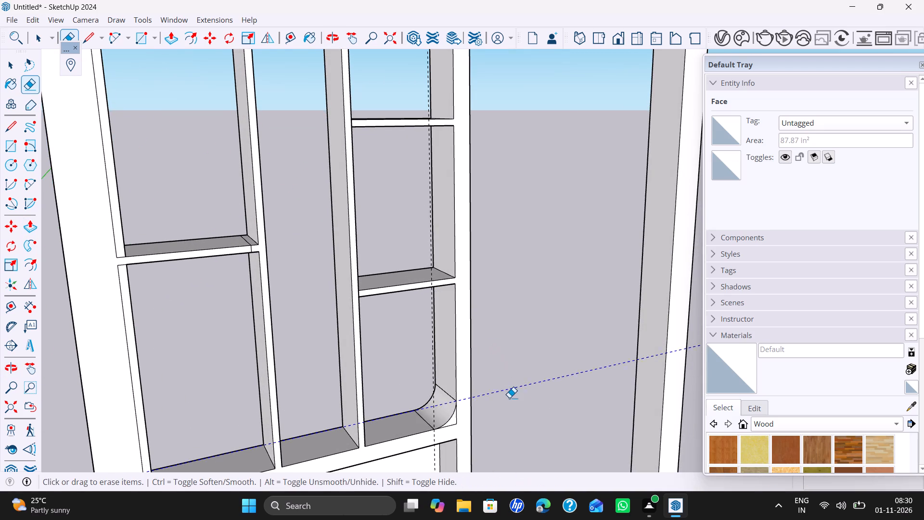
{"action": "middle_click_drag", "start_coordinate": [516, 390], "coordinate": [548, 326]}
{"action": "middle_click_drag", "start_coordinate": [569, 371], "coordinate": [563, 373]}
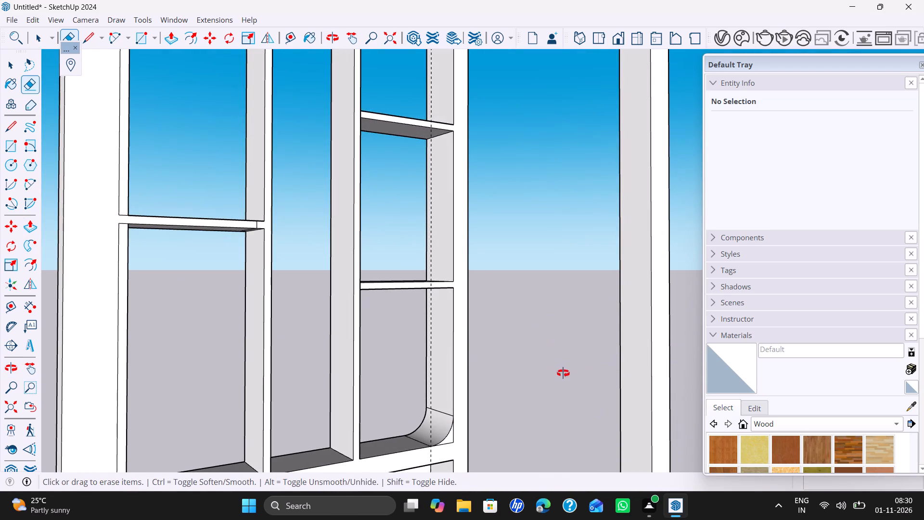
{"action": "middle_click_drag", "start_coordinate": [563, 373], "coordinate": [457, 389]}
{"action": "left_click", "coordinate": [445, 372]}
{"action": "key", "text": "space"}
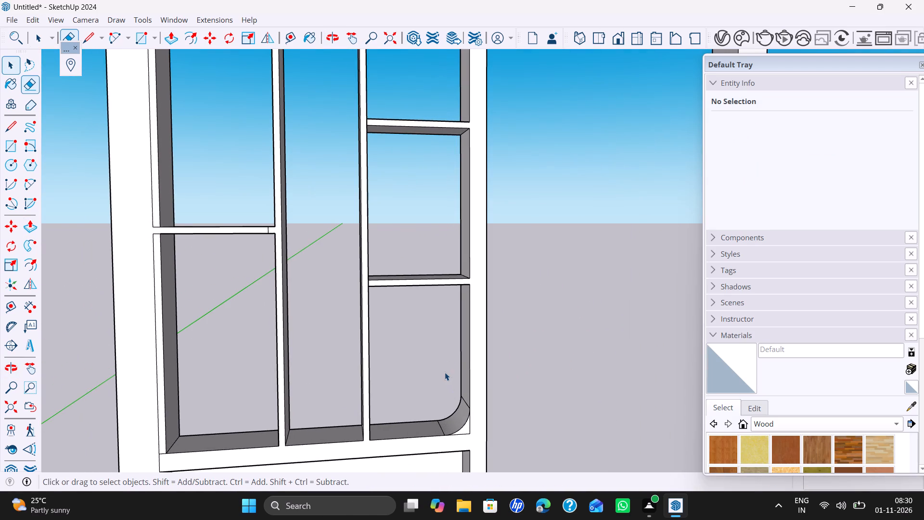
Examine the rounded bay corner in relation to the whole frame, and up close.
{"action": "scroll", "coordinate": [447, 377], "scroll_direction": "down", "scroll_amount": 10}
{"action": "middle_click_drag", "start_coordinate": [458, 399], "coordinate": [464, 365], "text": "ctrl"}
{"action": "middle_click_drag", "start_coordinate": [468, 383], "coordinate": [340, 422]}
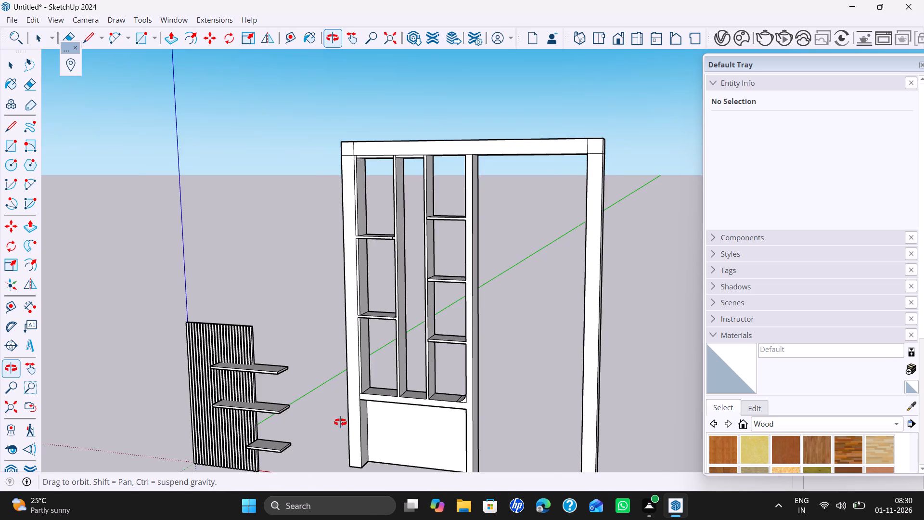
{"action": "middle_click_drag", "start_coordinate": [340, 422], "coordinate": [360, 396]}
{"action": "scroll", "coordinate": [365, 394], "scroll_direction": "down", "scroll_amount": 1, "text": "shift"}
{"action": "middle_click_drag", "start_coordinate": [396, 387], "coordinate": [489, 333]}
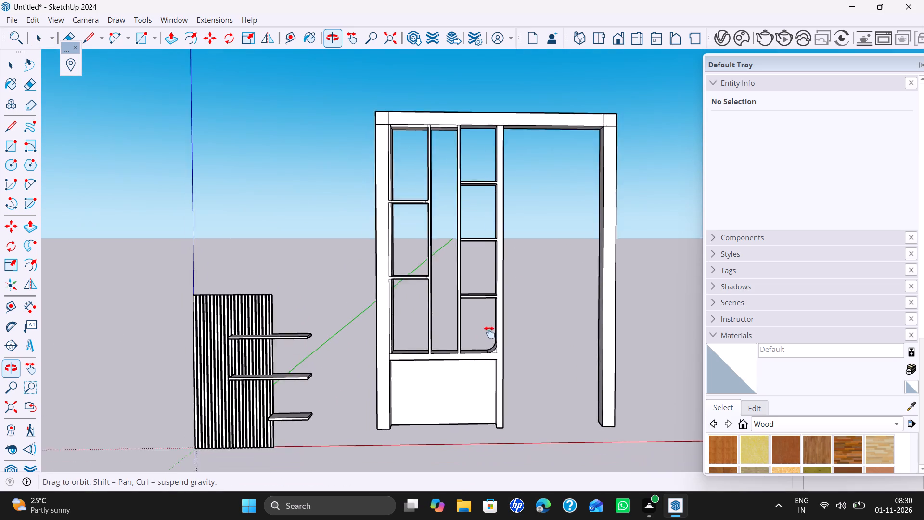
{"action": "middle_click_drag", "start_coordinate": [489, 333], "coordinate": [490, 333]}
{"action": "scroll", "coordinate": [489, 364], "scroll_direction": "up", "scroll_amount": 10}
{"action": "scroll", "coordinate": [501, 325], "scroll_direction": "up", "scroll_amount": 4}
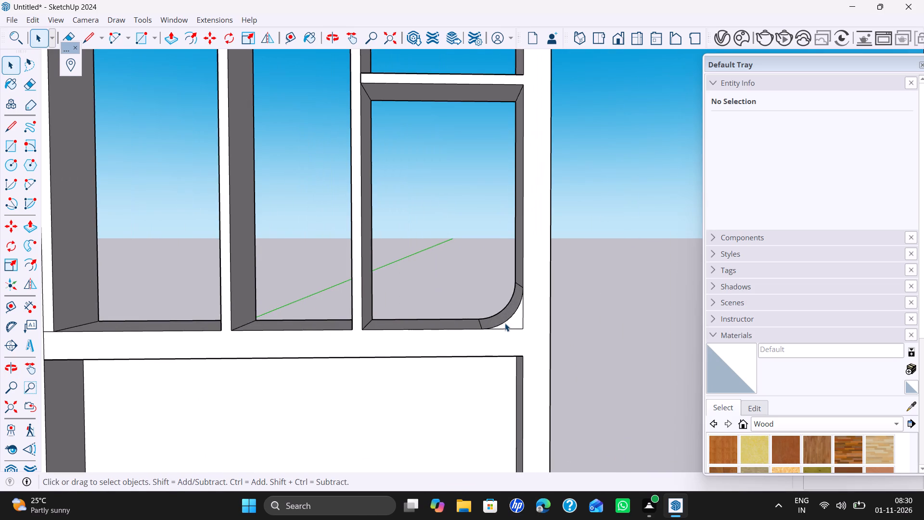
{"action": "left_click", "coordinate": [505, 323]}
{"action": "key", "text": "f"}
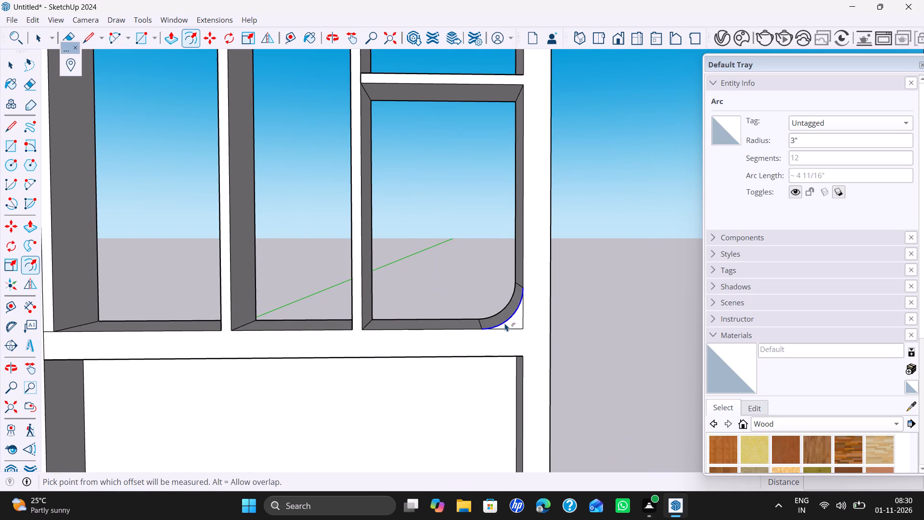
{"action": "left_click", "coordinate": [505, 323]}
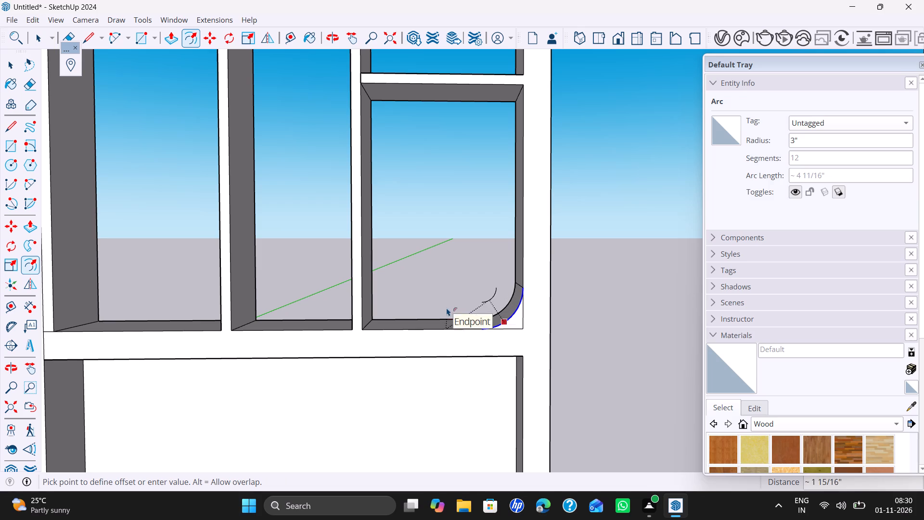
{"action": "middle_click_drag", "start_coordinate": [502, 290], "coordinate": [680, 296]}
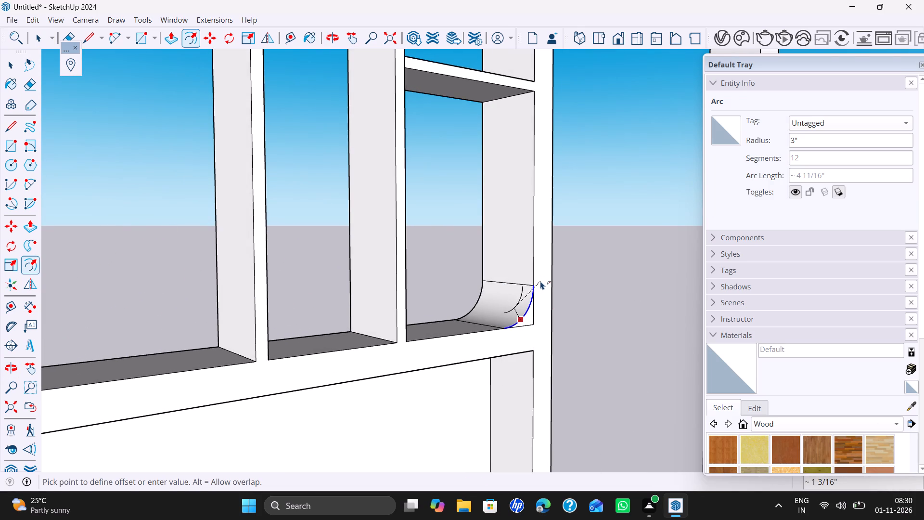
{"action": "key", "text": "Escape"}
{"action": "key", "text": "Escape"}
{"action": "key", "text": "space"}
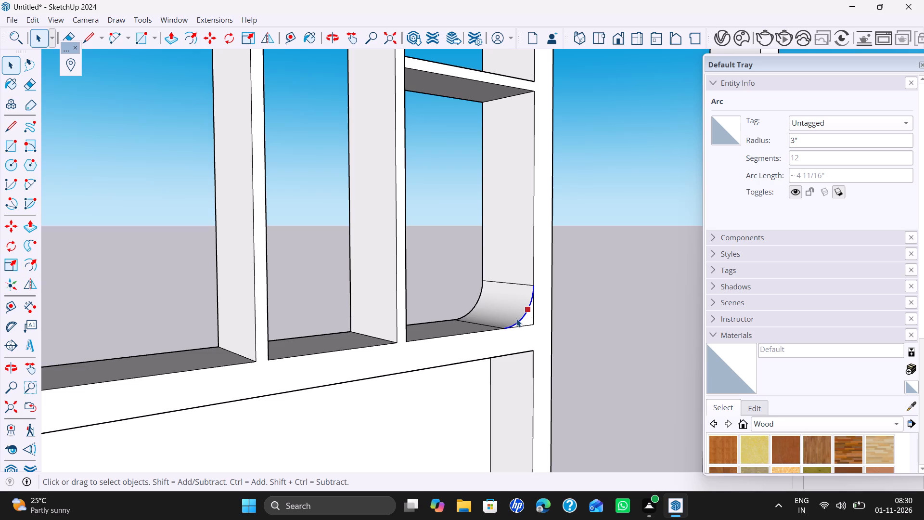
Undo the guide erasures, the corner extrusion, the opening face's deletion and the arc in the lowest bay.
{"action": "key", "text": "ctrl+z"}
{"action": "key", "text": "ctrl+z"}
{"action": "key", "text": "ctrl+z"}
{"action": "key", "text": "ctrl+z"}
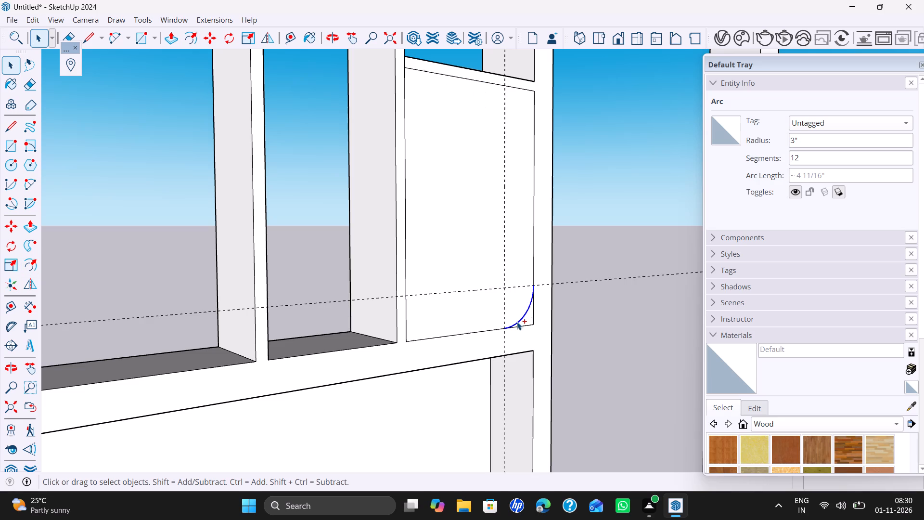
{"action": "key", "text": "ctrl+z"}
Move the horizontal guide in the lowest bay 2" straight up.
{"action": "left_click", "coordinate": [524, 288]}
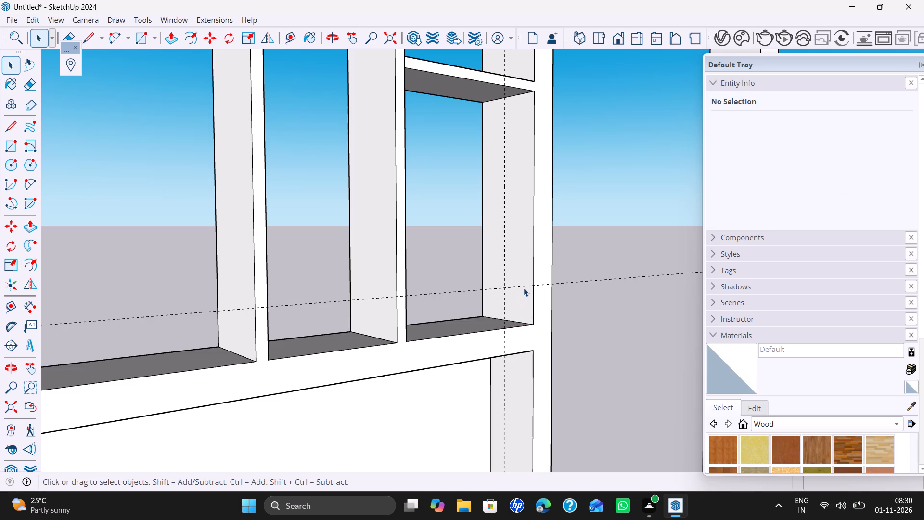
{"action": "key", "text": "m"}
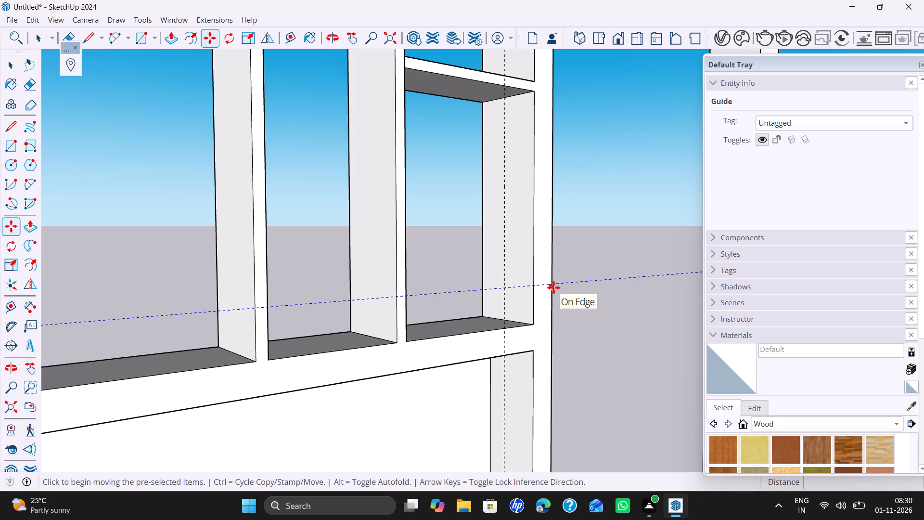
{"action": "left_click", "coordinate": [552, 284]}
{"action": "key", "text": "Up"}
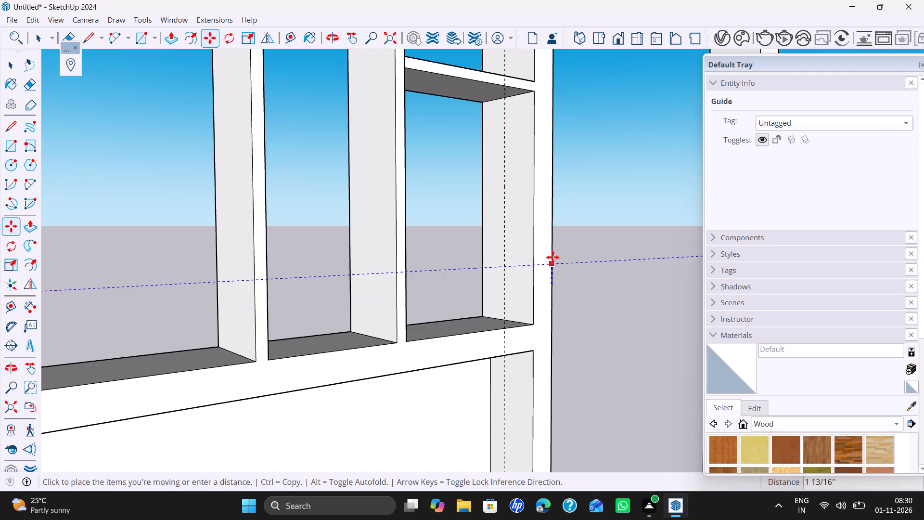
{"action": "type", "text": "50"}
{"action": "key", "text": "BackSpace"}
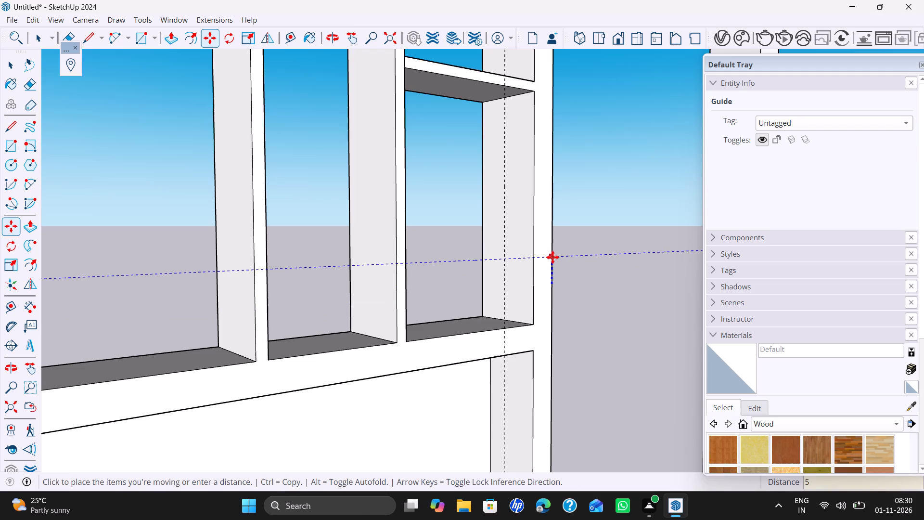
{"action": "key", "text": "BackSpace"}
{"action": "type", "text": "2\""}
{"action": "key", "text": "Return"}
Move the vertical guide in the lowest bay 2" farther away from the inner upright.
{"action": "key", "text": "space"}
{"action": "left_click", "coordinate": [503, 303]}
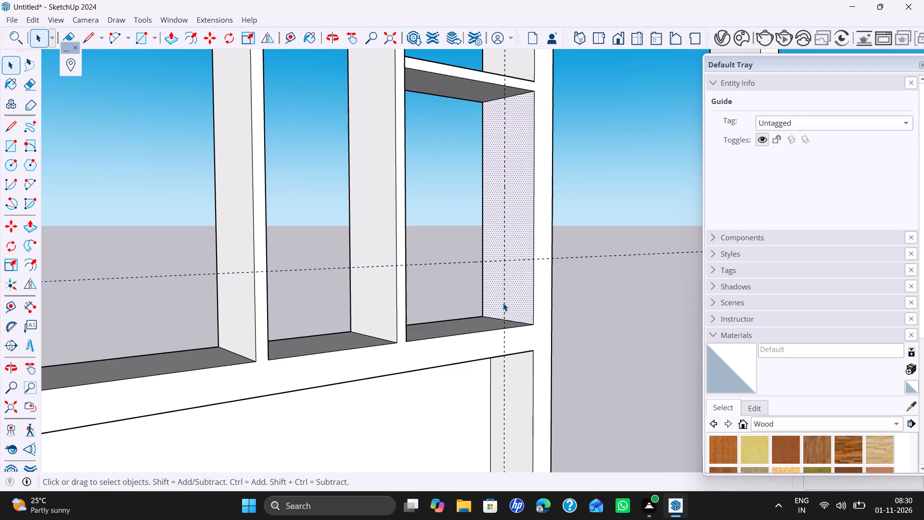
{"action": "left_click", "coordinate": [503, 323]}
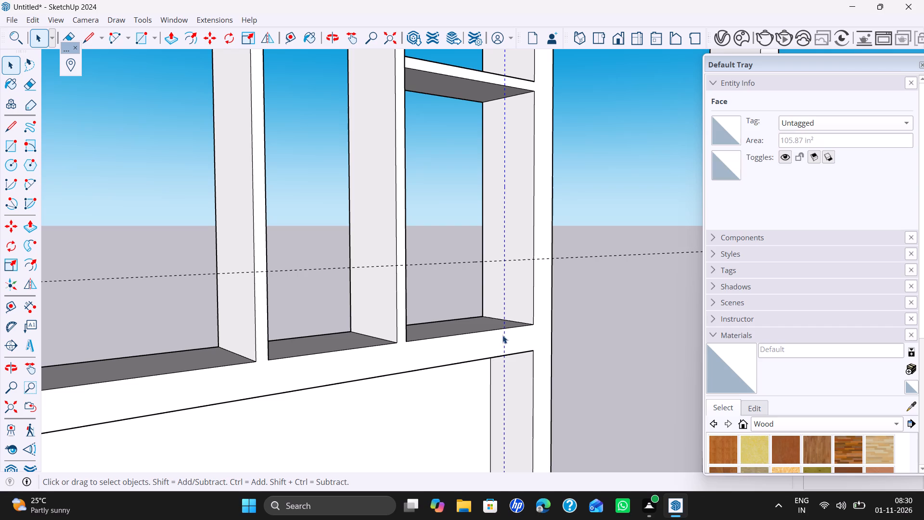
{"action": "key", "text": "m"}
{"action": "left_click", "coordinate": [503, 350]}
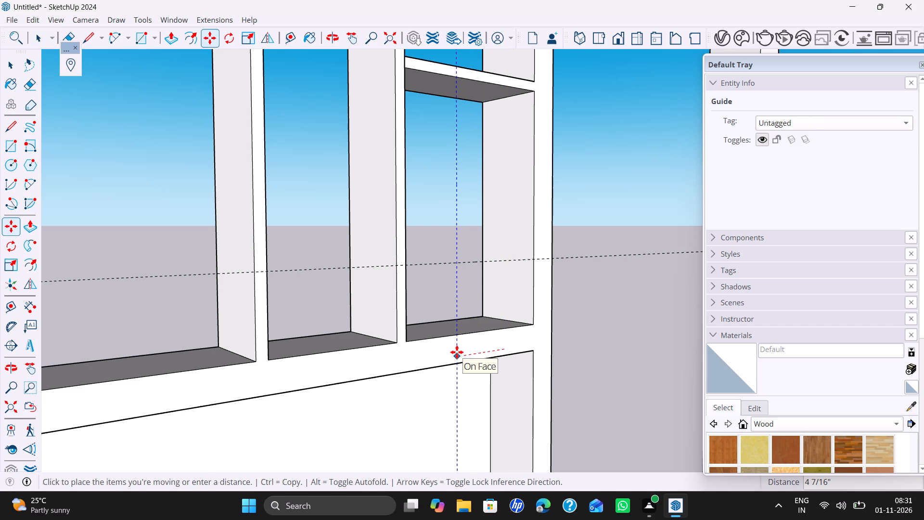
{"action": "type", "text": "2\""}
{"action": "key", "text": "Return"}
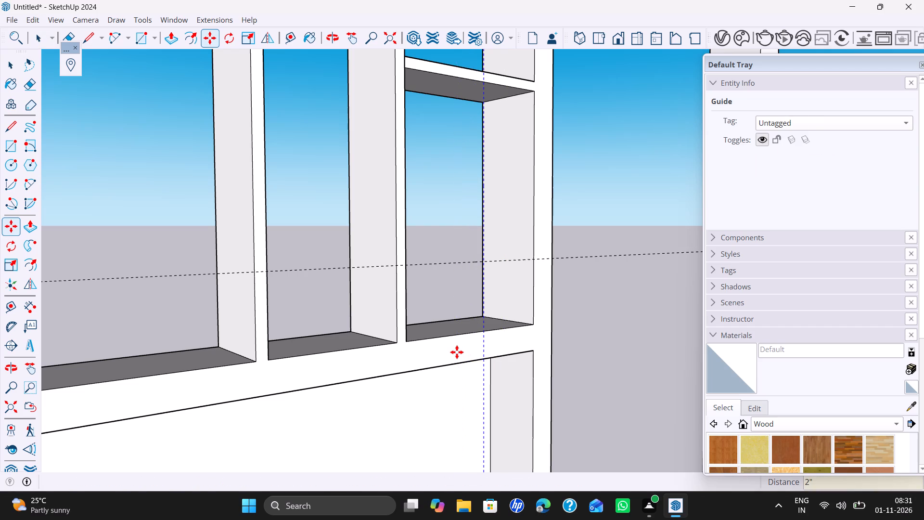
{"action": "key", "text": "space"}
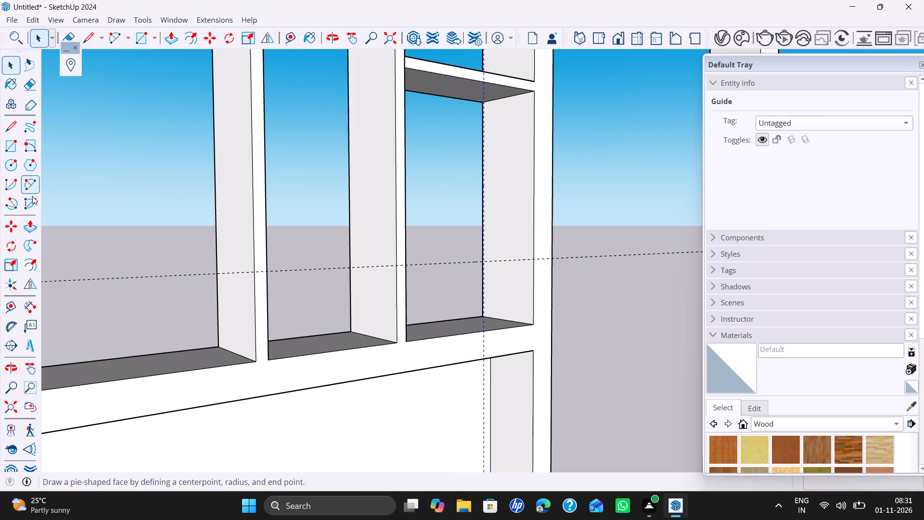
Draw a tangent corner arc spanning about 7 1/16" between the moved guides in the lowest bay, and delete the face filling the opening.
{"action": "left_click", "coordinate": [35, 186]}
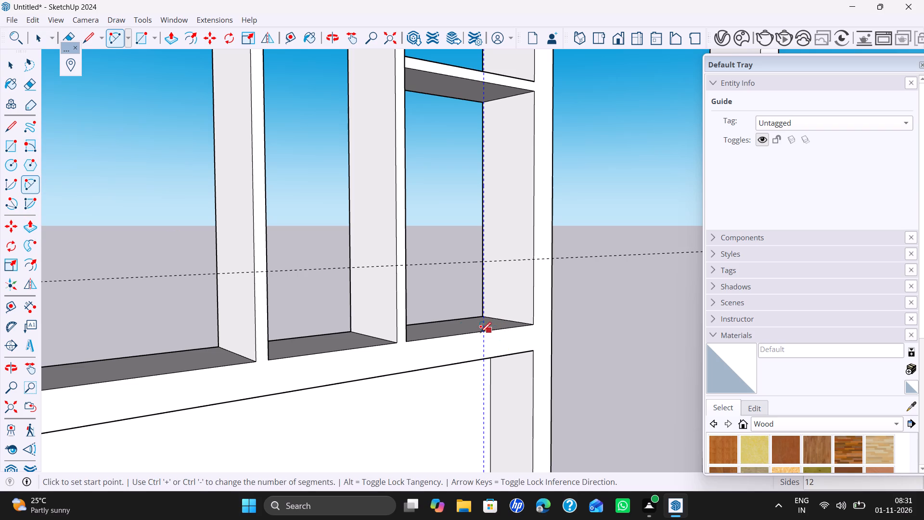
{"action": "left_click", "coordinate": [486, 332]}
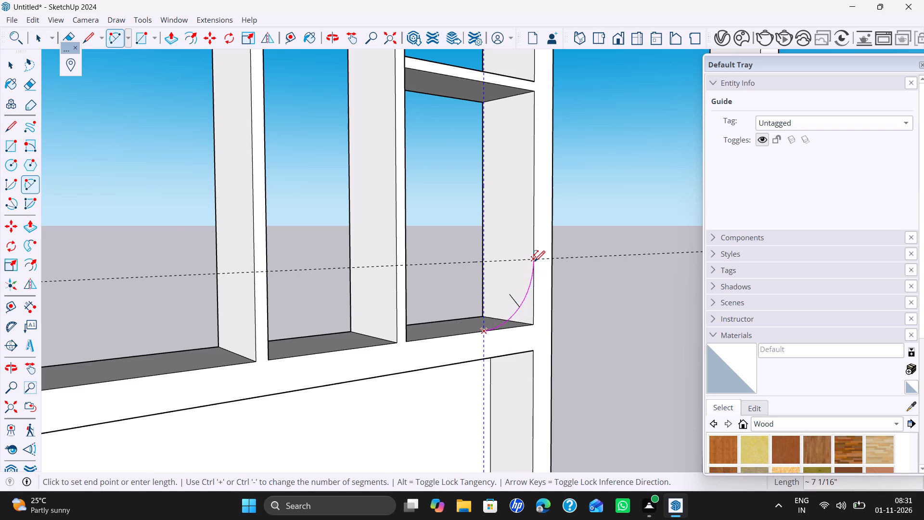
{"action": "double_click", "coordinate": [534, 261]}
{"action": "key", "text": "space"}
{"action": "left_click", "coordinate": [461, 279]}
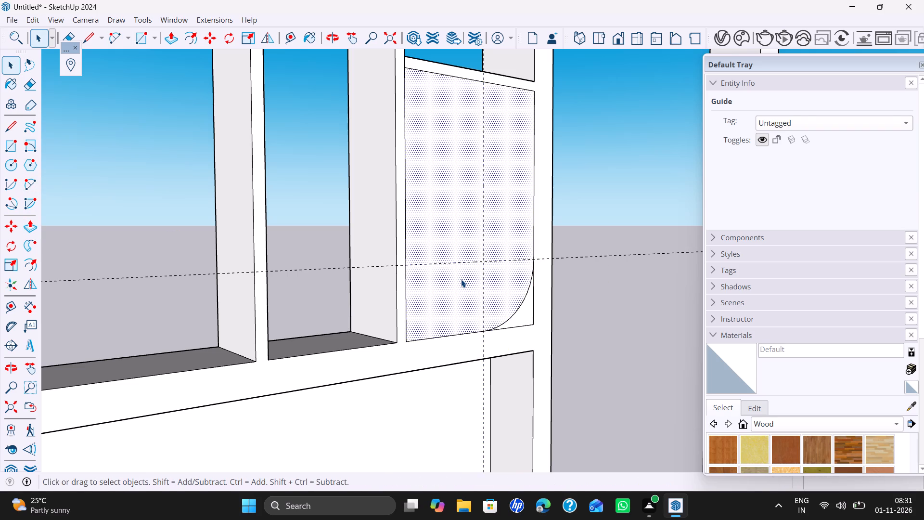
{"action": "key", "text": "Delete"}
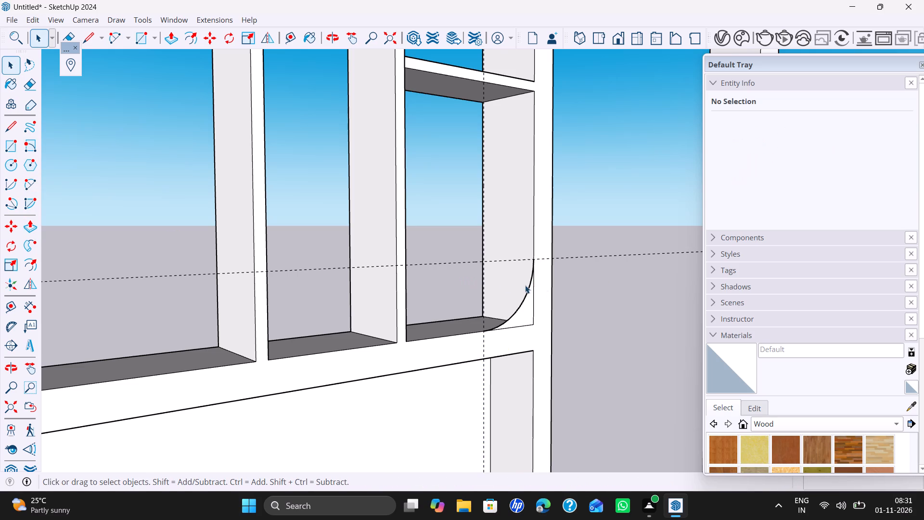
Erase both layout guides crossing the lowest bay beside the inner upright.
{"action": "middle_click_drag", "start_coordinate": [549, 286], "coordinate": [497, 279]}
{"action": "key", "text": "e"}
{"action": "left_click_drag", "start_coordinate": [493, 268], "coordinate": [480, 253]}
{"action": "key", "text": "space"}
Push/pull the corner face under the arc in the lowest bay back to the inner upright's rear edge.
{"action": "scroll", "coordinate": [497, 289], "scroll_direction": "down", "scroll_amount": 3}
{"action": "middle_click_drag", "start_coordinate": [511, 297], "coordinate": [589, 325]}
{"action": "key", "text": "p"}
{"action": "left_click", "coordinate": [515, 306]}
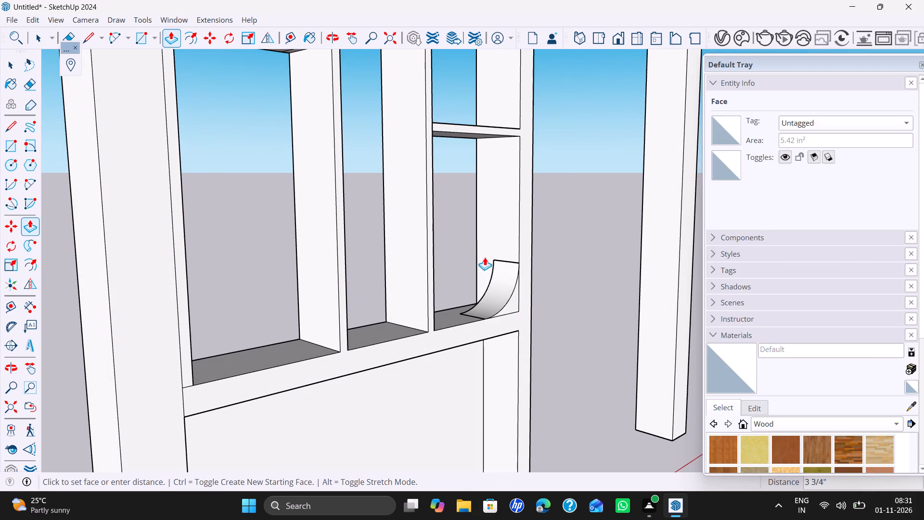
{"action": "left_click", "coordinate": [478, 241]}
{"action": "key", "text": "space"}
{"action": "left_click", "coordinate": [577, 293]}
Flip and copy the lowest bay's 5" corner arc upward about a horizontal plane offset 2' 1/2", into the second bay from the top.
{"action": "middle_click_drag", "start_coordinate": [576, 295], "coordinate": [559, 297]}
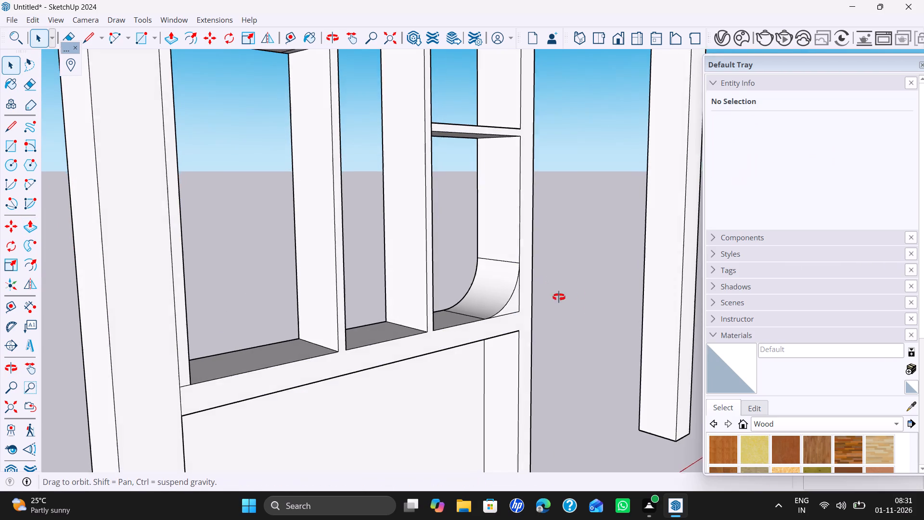
{"action": "middle_click_drag", "start_coordinate": [559, 297], "coordinate": [492, 300]}
{"action": "scroll", "coordinate": [501, 298], "scroll_direction": "down", "scroll_amount": 14}
{"action": "middle_click_drag", "start_coordinate": [502, 306], "coordinate": [456, 317]}
{"action": "scroll", "coordinate": [478, 306], "scroll_direction": "down", "scroll_amount": 4}
{"action": "middle_click_drag", "start_coordinate": [485, 309], "coordinate": [477, 330], "text": "shift"}
{"action": "middle_click_drag", "start_coordinate": [492, 323], "coordinate": [442, 311]}
{"action": "scroll", "coordinate": [507, 308], "scroll_direction": "up", "scroll_amount": 9}
{"action": "middle_click_drag", "start_coordinate": [490, 319], "coordinate": [476, 317]}
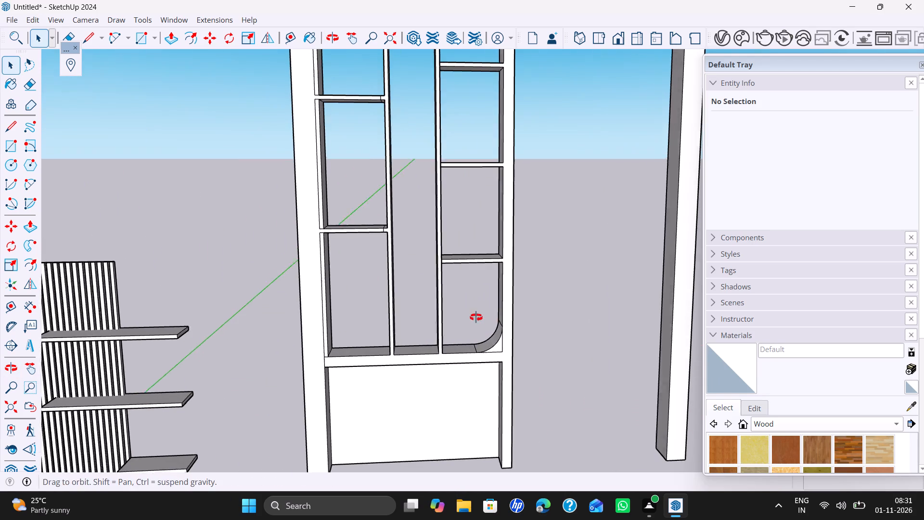
{"action": "middle_click_drag", "start_coordinate": [476, 317], "coordinate": [475, 316]}
{"action": "scroll", "coordinate": [488, 312], "scroll_direction": "down", "scroll_amount": 4}
{"action": "middle_click_drag", "start_coordinate": [493, 312], "coordinate": [480, 356], "text": "shift"}
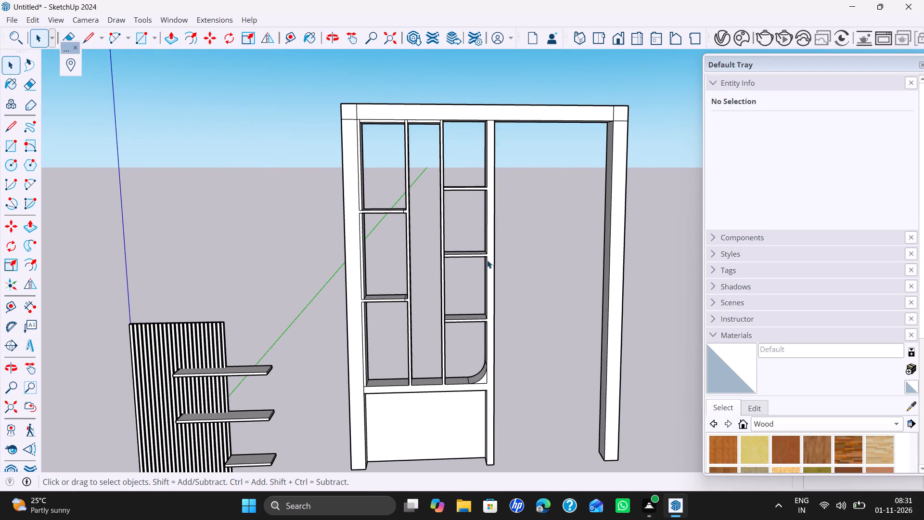
{"action": "scroll", "coordinate": [483, 386], "scroll_direction": "up", "scroll_amount": 4}
{"action": "left_click", "coordinate": [483, 371]}
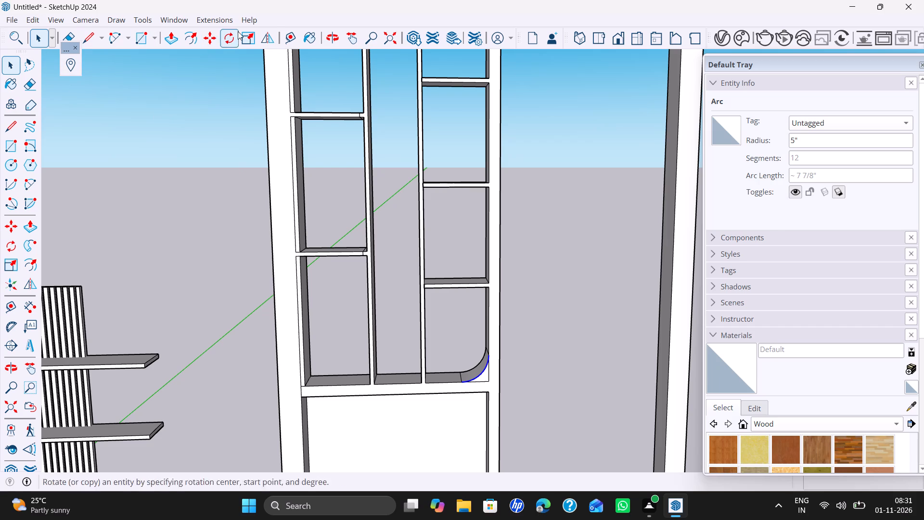
{"action": "left_click", "coordinate": [274, 38]}
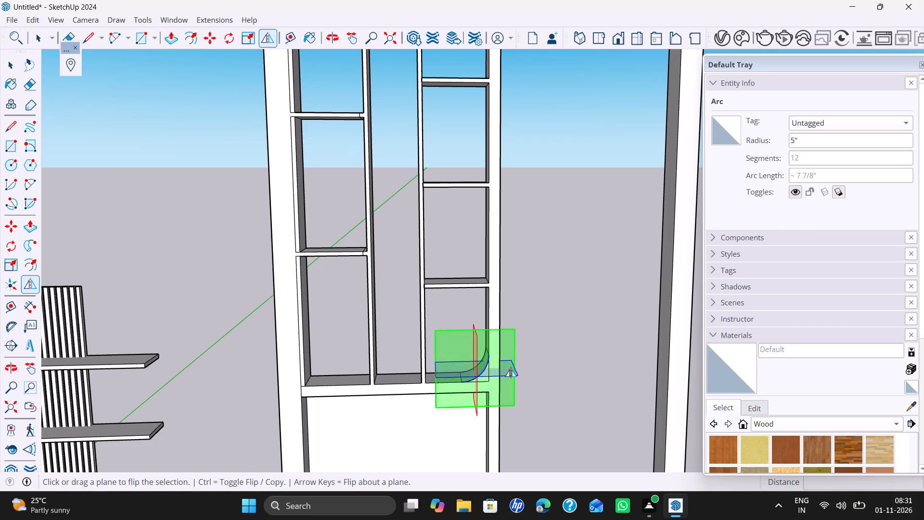
{"action": "left_click_drag", "start_coordinate": [511, 374], "coordinate": [490, 233]}
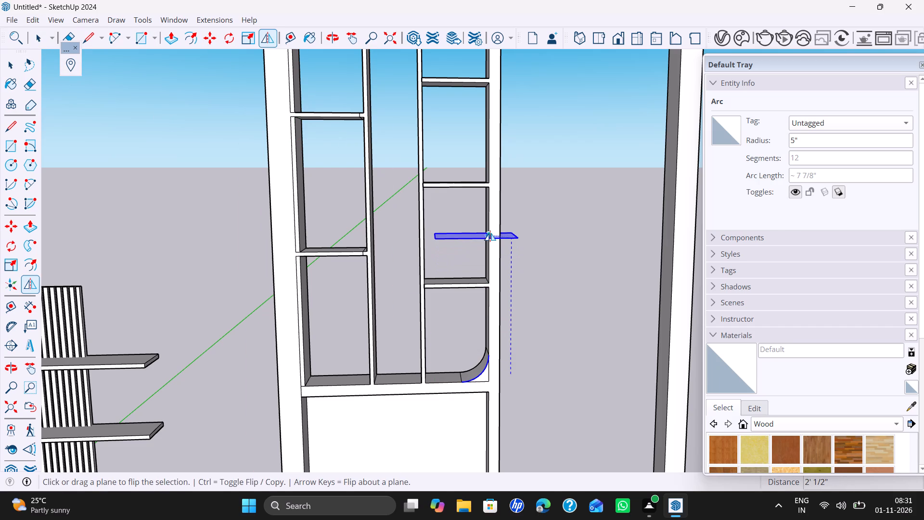
{"action": "left_click_drag", "start_coordinate": [490, 233], "coordinate": [490, 232]}
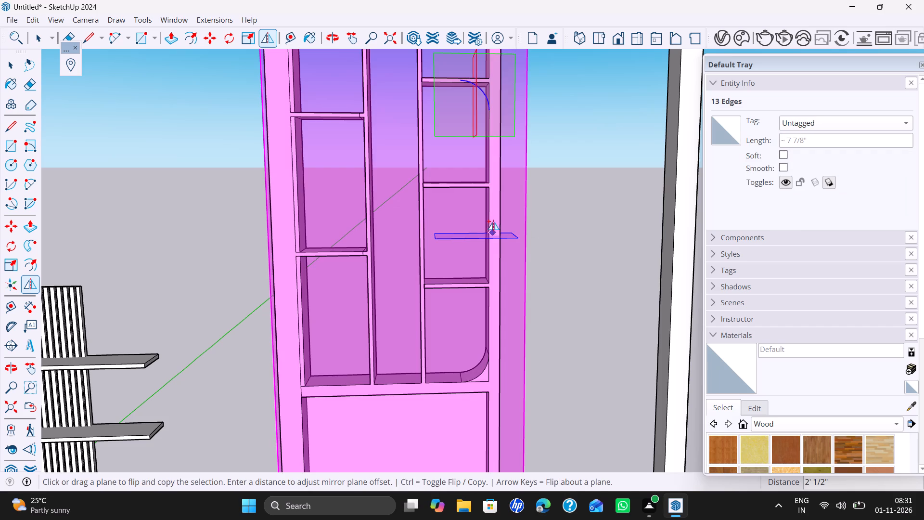
{"action": "left_click", "coordinate": [568, 114]}
{"action": "key", "text": "space"}
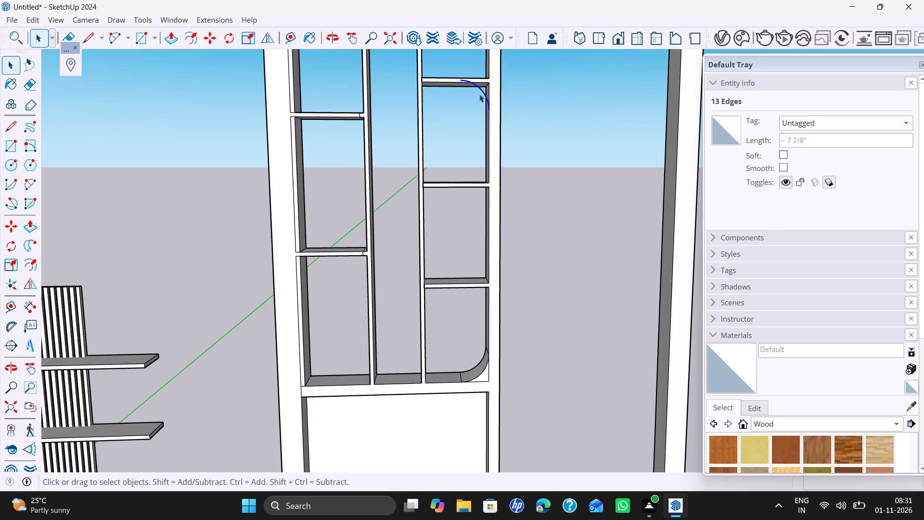
Copy the mirrored arc about 3/8" down so its end sits on the lower edge of the shelf above.
{"action": "scroll", "coordinate": [480, 91], "scroll_direction": "up", "scroll_amount": 3}
{"action": "left_click", "coordinate": [481, 90]}
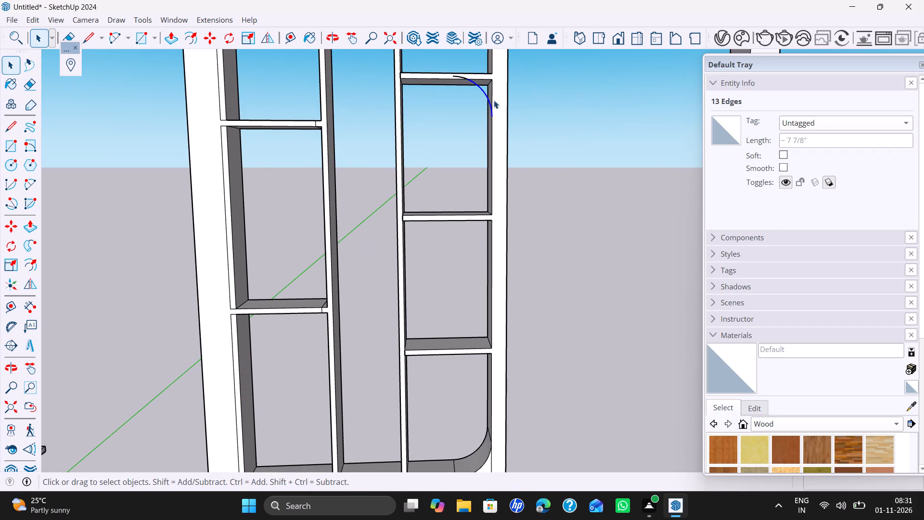
{"action": "scroll", "coordinate": [467, 89], "scroll_direction": "up", "scroll_amount": 8}
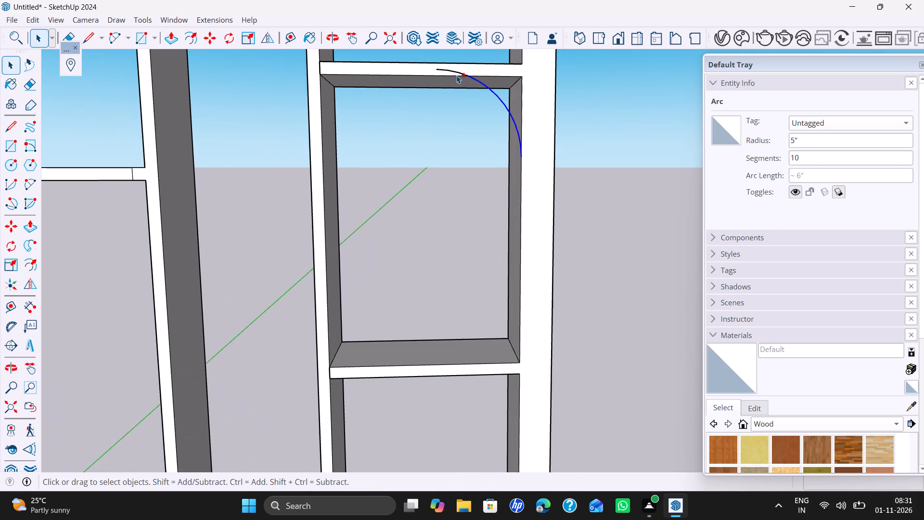
{"action": "left_click", "coordinate": [460, 72], "text": "ctrl"}
{"action": "middle_click_drag", "start_coordinate": [490, 86], "coordinate": [529, 180]}
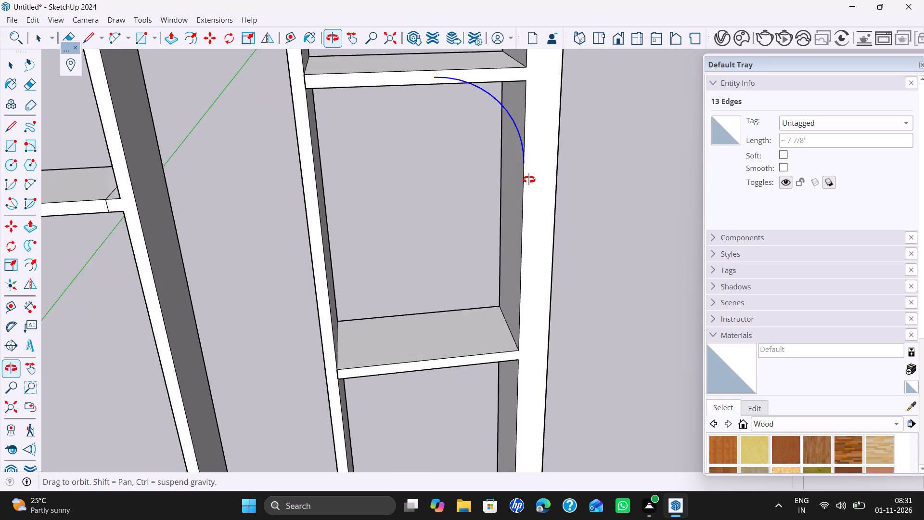
{"action": "middle_click_drag", "start_coordinate": [529, 180], "coordinate": [586, 169]}
{"action": "key", "text": "m"}
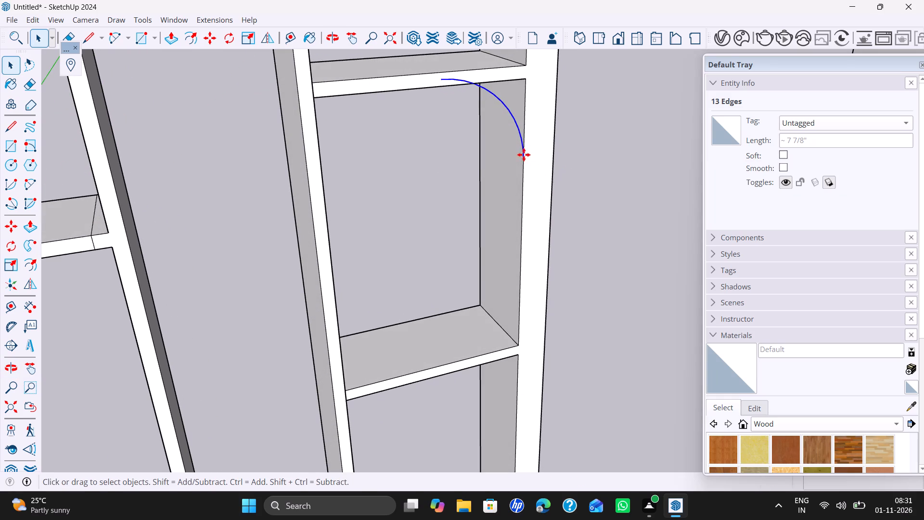
{"action": "left_click", "coordinate": [441, 77]}
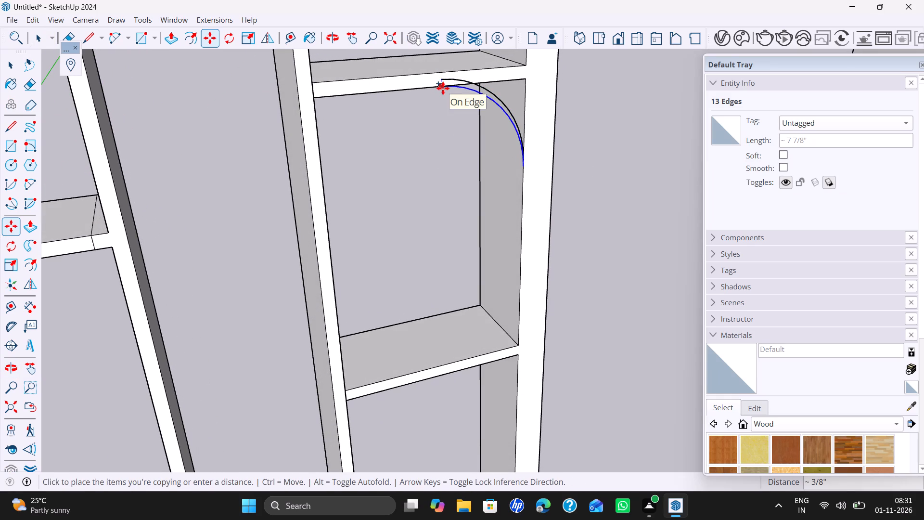
{"action": "left_click", "coordinate": [443, 88]}
{"action": "key", "text": "Escape"}
Erase the higher of the two overlapping arcs at the upper corner of the second bay from the top.
{"action": "key", "text": "e"}
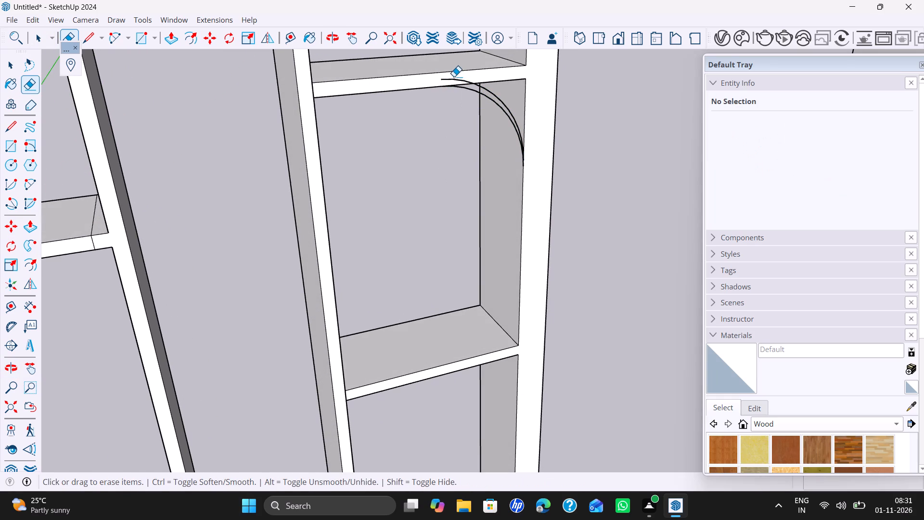
{"action": "scroll", "coordinate": [454, 77], "scroll_direction": "up", "scroll_amount": 1}
{"action": "left_click", "coordinate": [452, 80]}
{"action": "left_click", "coordinate": [492, 94]}
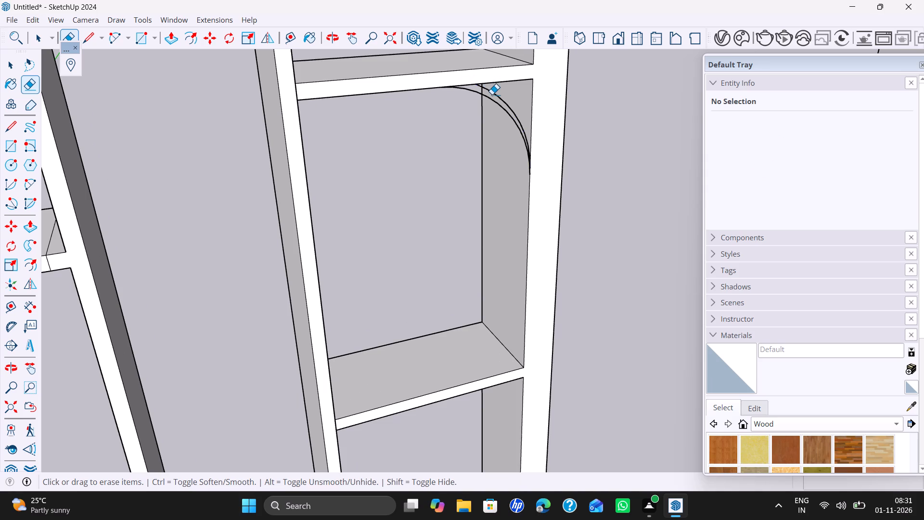
{"action": "key", "text": "space"}
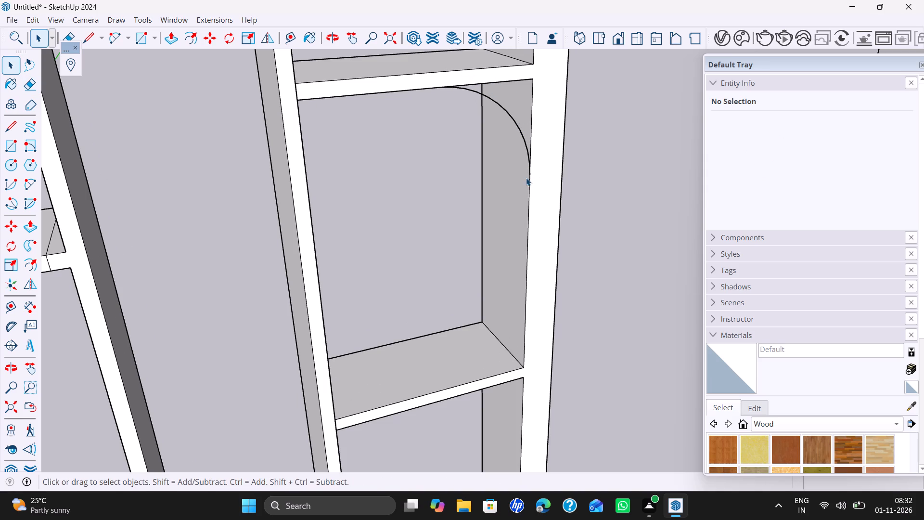
Draw a 5" line from the arc's upper end to the bay corner at the inner upright, closing the corner face.
{"action": "key", "text": "l"}
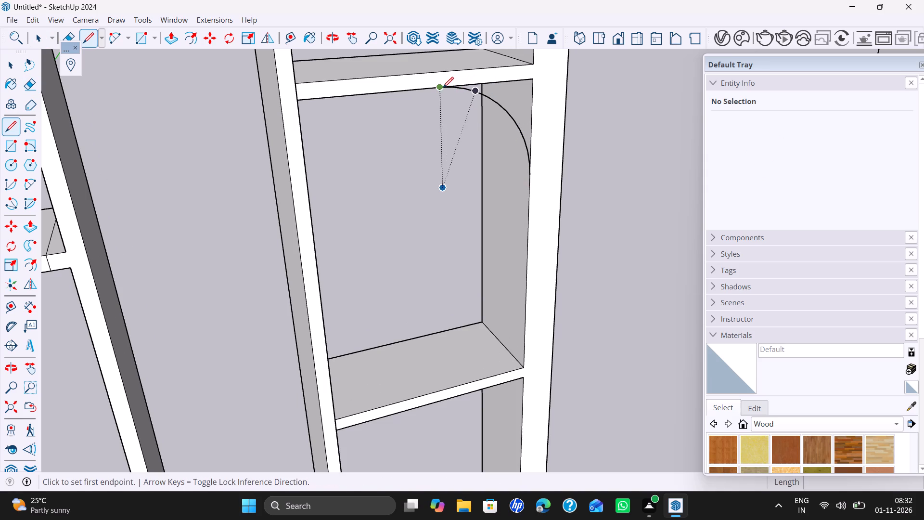
{"action": "left_click", "coordinate": [442, 88]}
{"action": "left_click", "coordinate": [533, 80]}
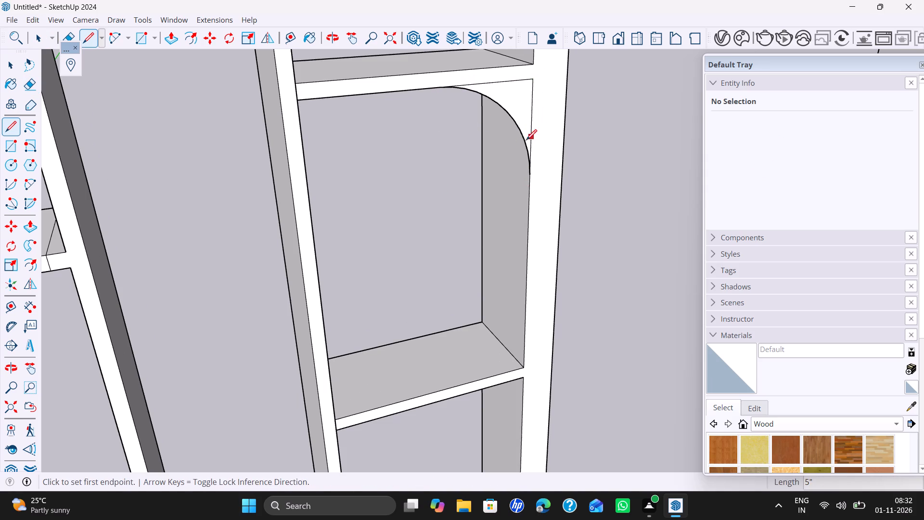
{"action": "key", "text": "space"}
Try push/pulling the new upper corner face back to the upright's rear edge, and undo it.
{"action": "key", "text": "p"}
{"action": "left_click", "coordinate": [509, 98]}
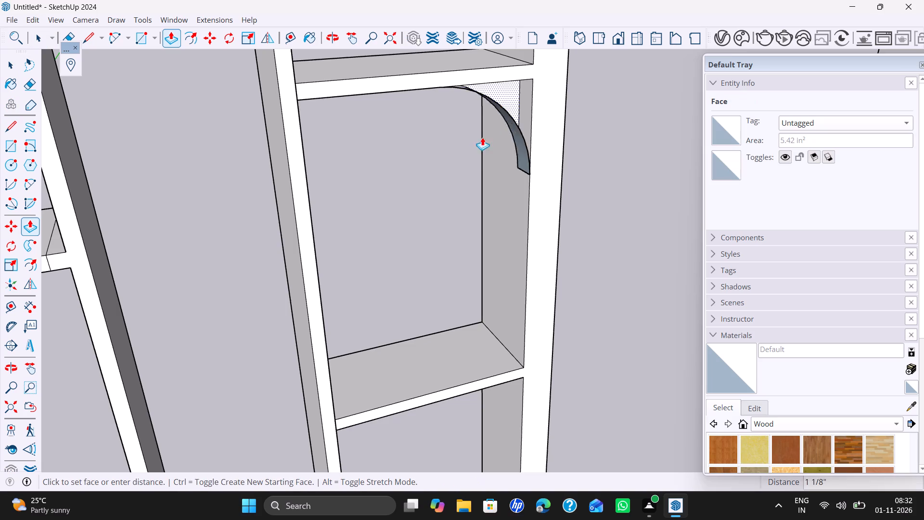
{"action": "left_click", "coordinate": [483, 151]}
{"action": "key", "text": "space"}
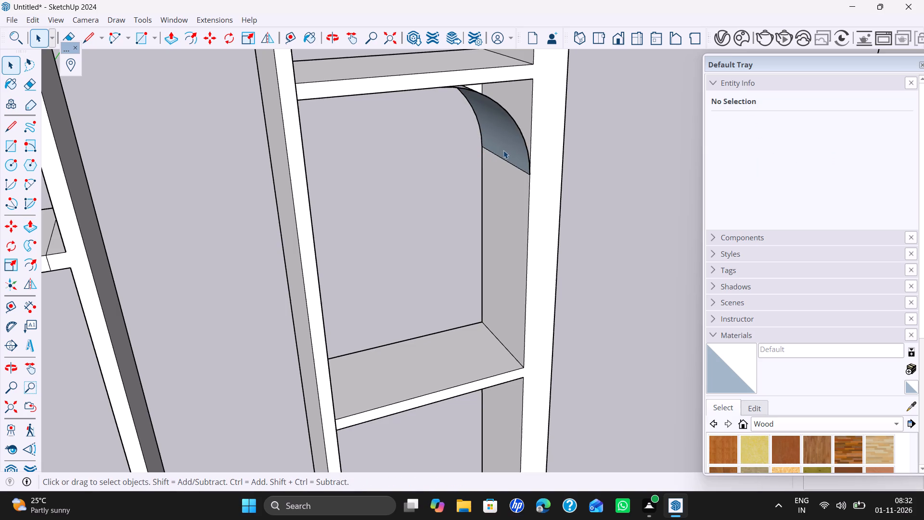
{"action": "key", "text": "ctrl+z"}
Push/pull the upper corner face of the second bay from the top 6" back through the bay depth.
{"action": "key", "text": "p"}
{"action": "left_click", "coordinate": [516, 96]}
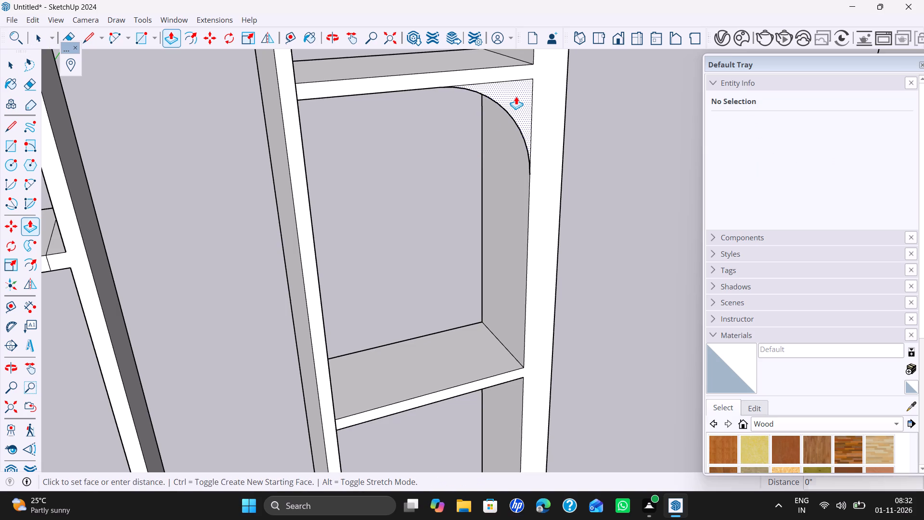
{"action": "left_click", "coordinate": [481, 151]}
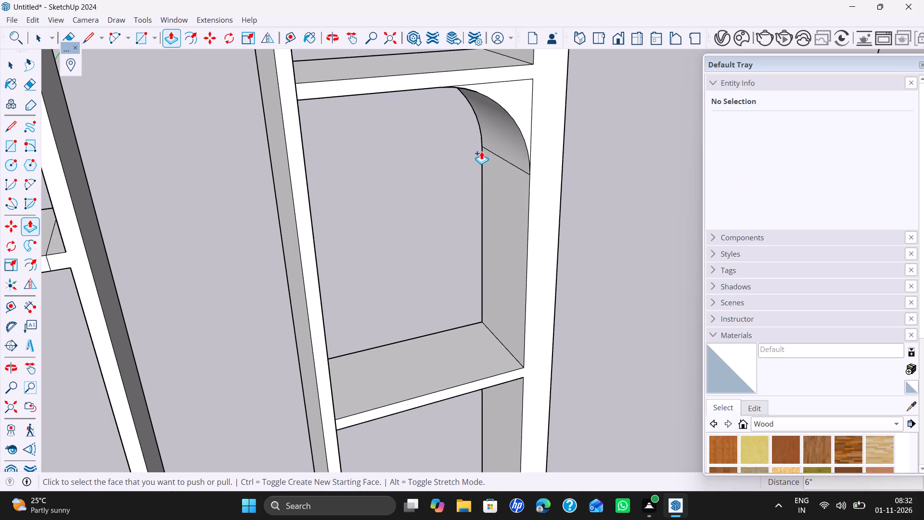
{"action": "key", "text": "space"}
{"action": "left_click", "coordinate": [574, 141]}
Examine the rounded corners of the shelf bays across the whole frame.
{"action": "scroll", "coordinate": [582, 196], "scroll_direction": "down", "scroll_amount": 7}
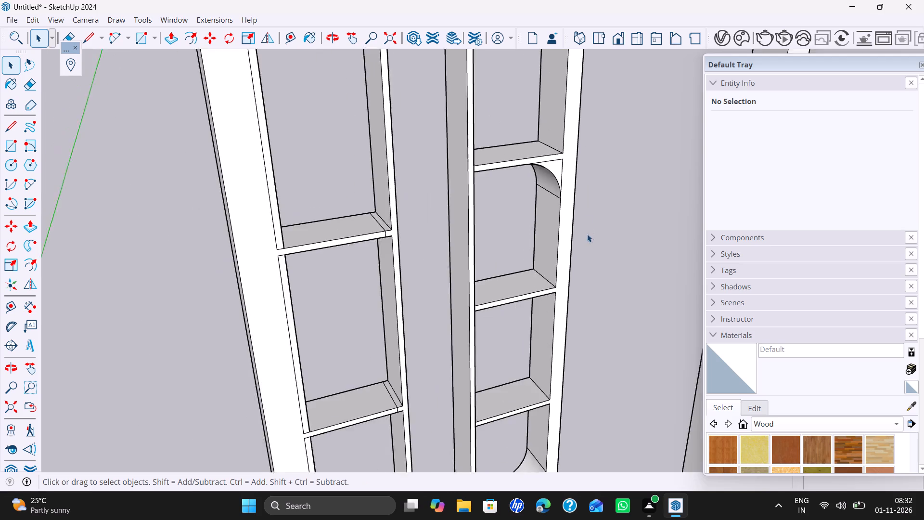
{"action": "scroll", "coordinate": [587, 234], "scroll_direction": "down", "scroll_amount": 2}
{"action": "middle_click_drag", "start_coordinate": [585, 235], "coordinate": [517, 157]}
{"action": "scroll", "coordinate": [556, 200], "scroll_direction": "down", "scroll_amount": 3}
{"action": "middle_click_drag", "start_coordinate": [541, 203], "coordinate": [513, 205], "text": "shift"}
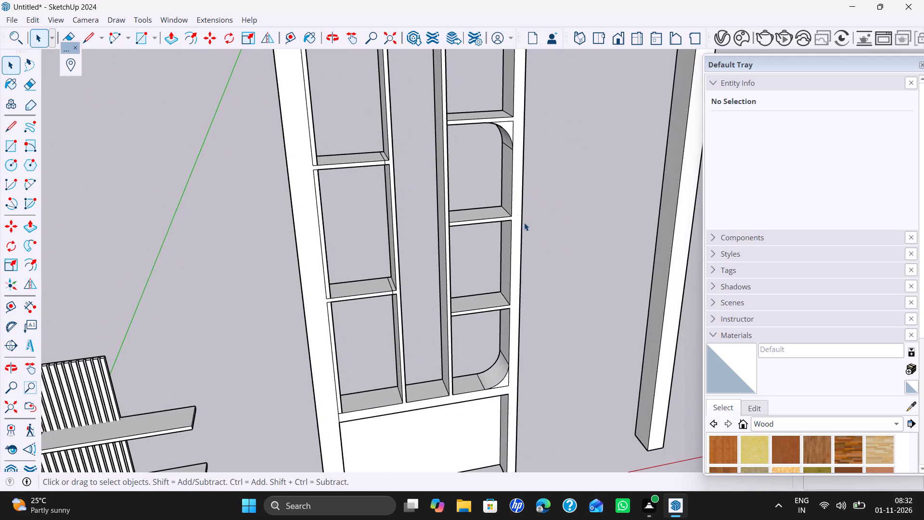
{"action": "middle_click_drag", "start_coordinate": [539, 222], "coordinate": [508, 195]}
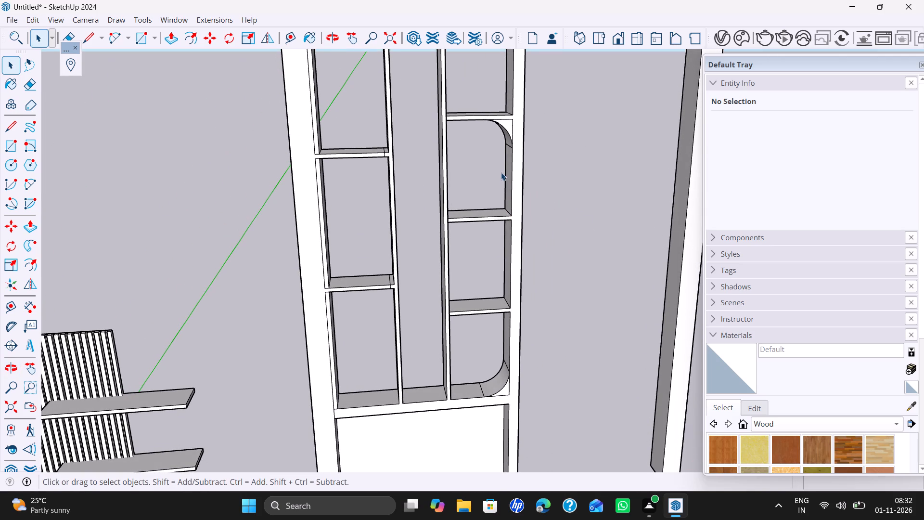
{"action": "scroll", "coordinate": [500, 169], "scroll_direction": "down", "scroll_amount": 3}
{"action": "middle_click_drag", "start_coordinate": [500, 169], "coordinate": [488, 137], "text": "shift"}
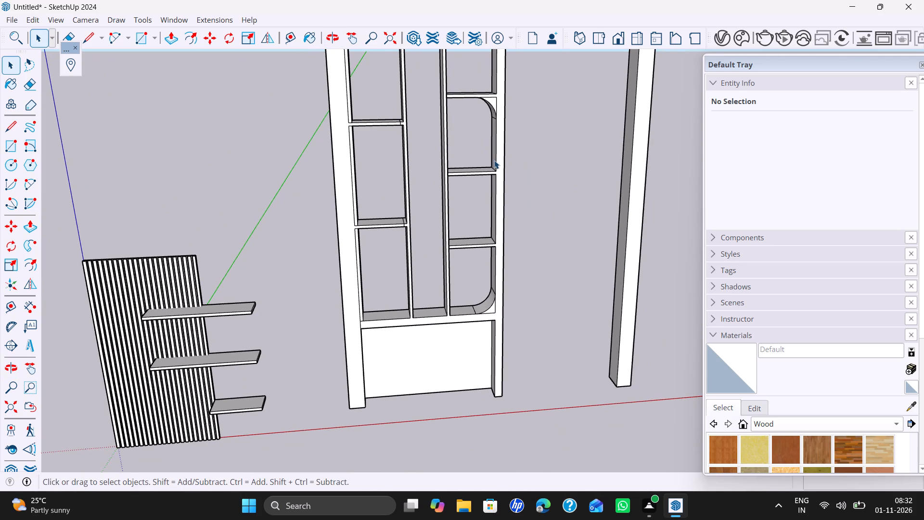
{"action": "middle_click_drag", "start_coordinate": [480, 164], "coordinate": [471, 173], "text": "shift"}
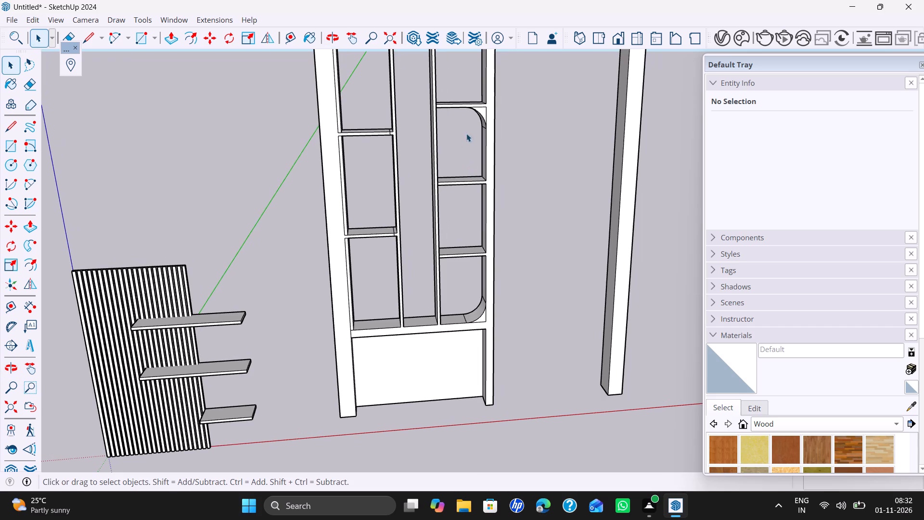
Draw a vertical line along the divider side of the second bay from the top, closing its front face.
{"action": "scroll", "coordinate": [447, 112], "scroll_direction": "up", "scroll_amount": 6}
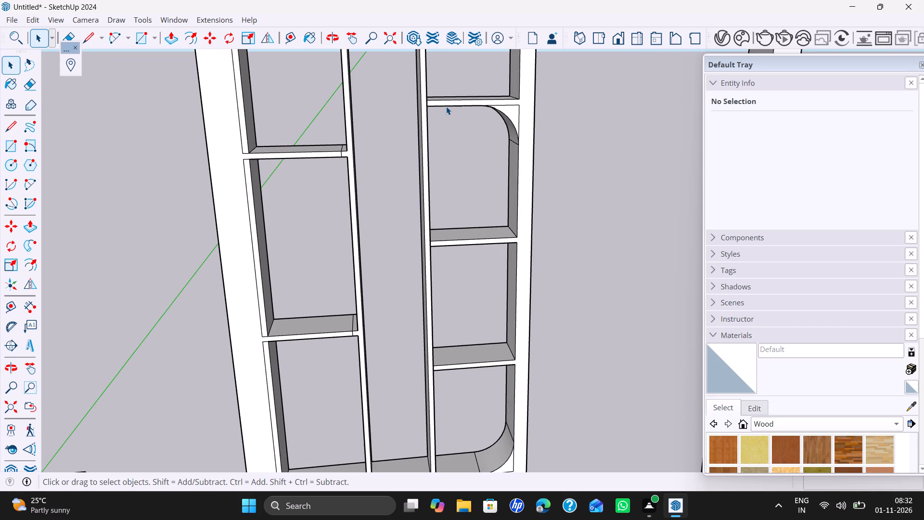
{"action": "key", "text": "l"}
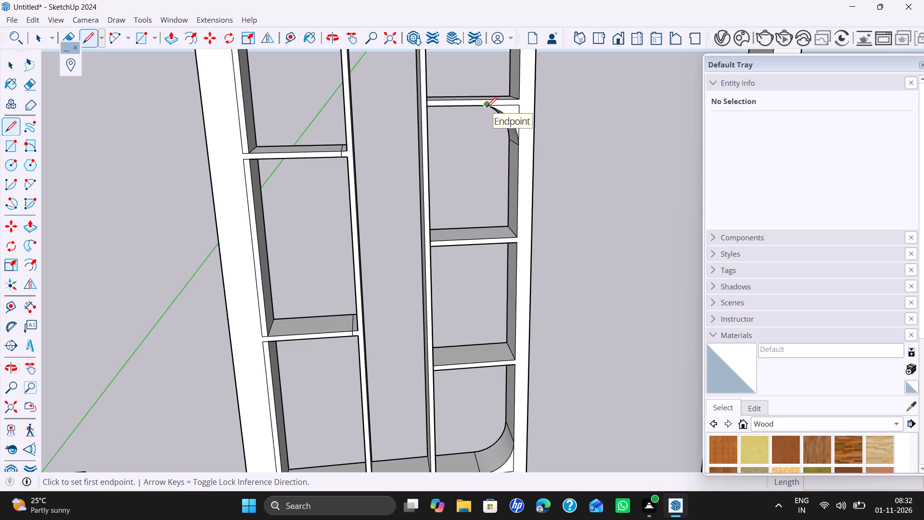
{"action": "scroll", "coordinate": [483, 107], "scroll_direction": "up", "scroll_amount": 2}
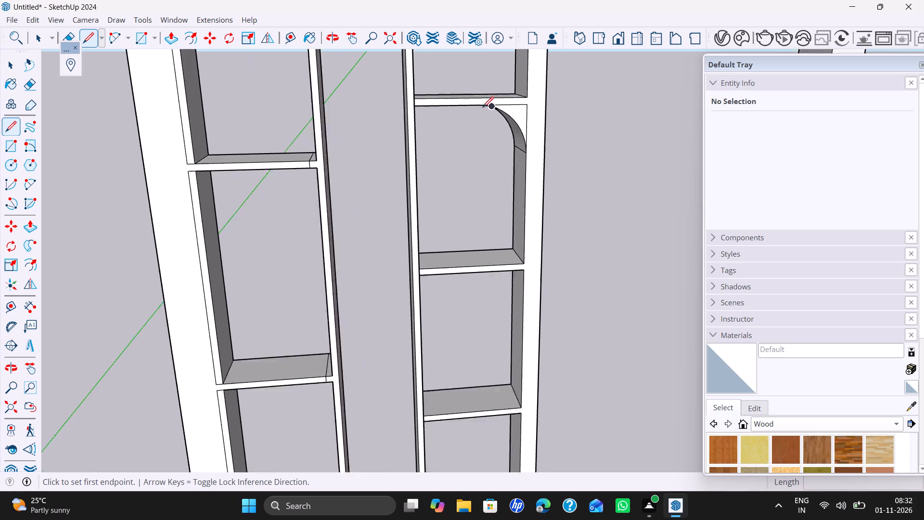
{"action": "scroll", "coordinate": [483, 107], "scroll_direction": "up", "scroll_amount": 9}
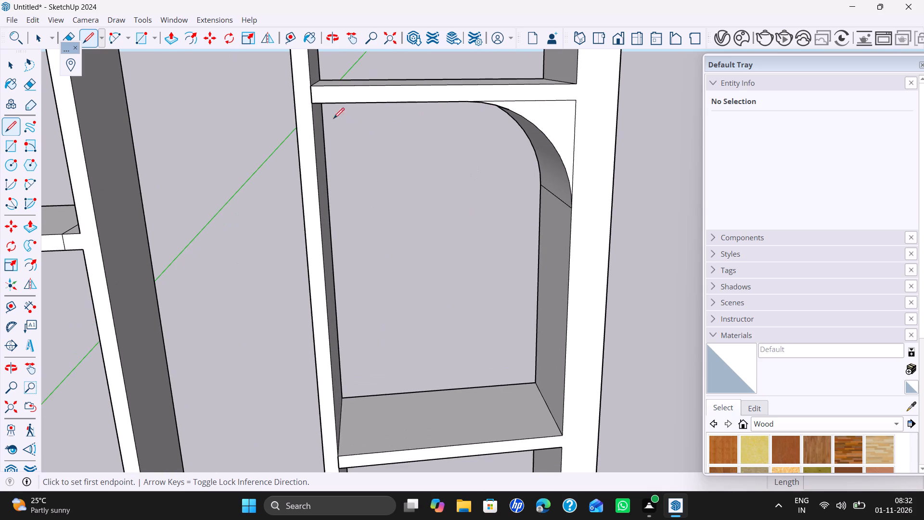
{"action": "scroll", "coordinate": [318, 103], "scroll_direction": "up", "scroll_amount": 3}
{"action": "middle_click_drag", "start_coordinate": [318, 103], "coordinate": [287, 176]}
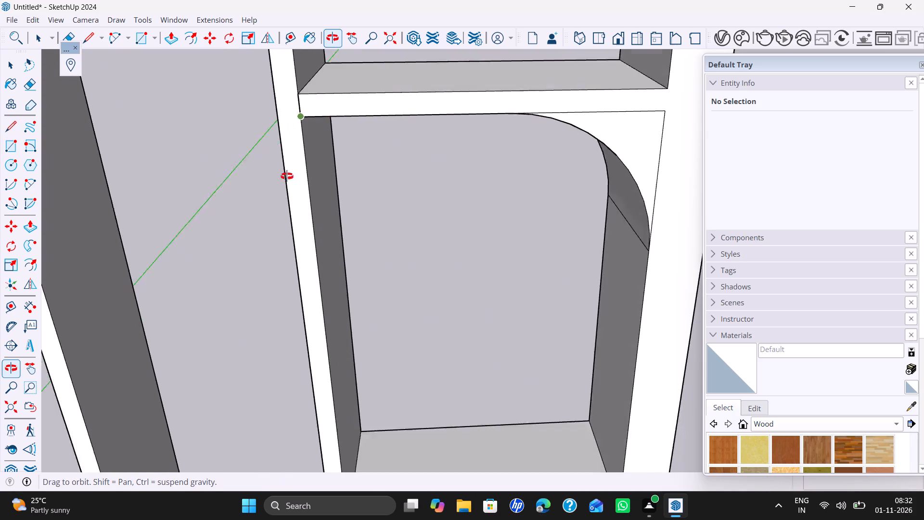
{"action": "middle_click_drag", "start_coordinate": [287, 176], "coordinate": [282, 197]}
{"action": "scroll", "coordinate": [297, 155], "scroll_direction": "up", "scroll_amount": 2}
{"action": "left_click", "coordinate": [295, 139]}
{"action": "scroll", "coordinate": [326, 231], "scroll_direction": "down", "scroll_amount": 4}
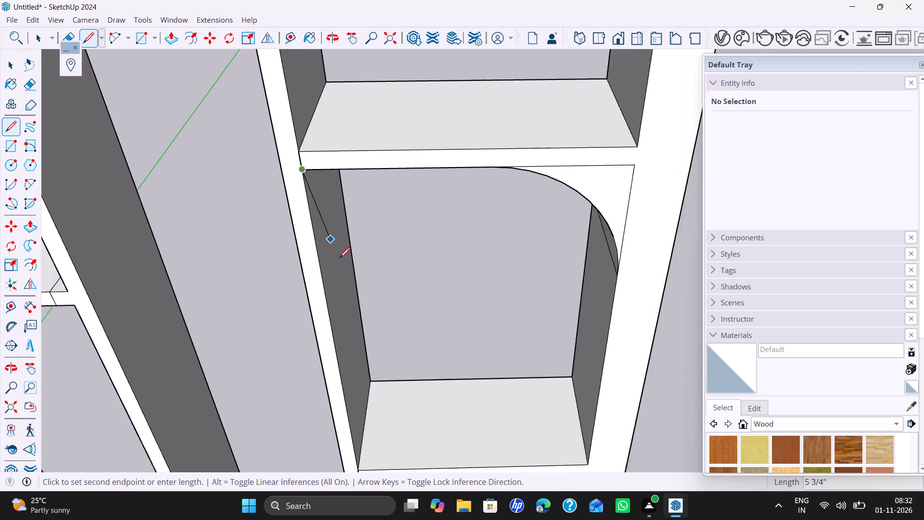
{"action": "scroll", "coordinate": [339, 258], "scroll_direction": "down", "scroll_amount": 1}
{"action": "middle_click_drag", "start_coordinate": [340, 260], "coordinate": [332, 223], "text": "shift"}
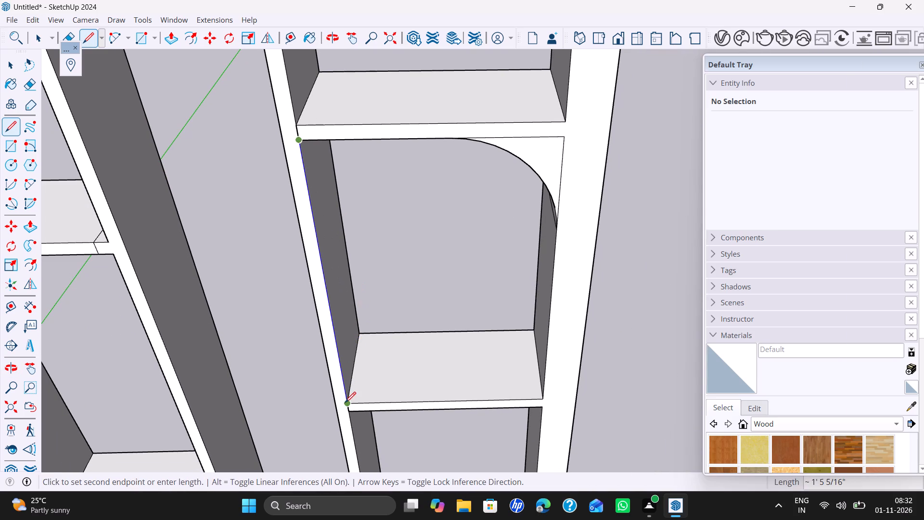
{"action": "left_click", "coordinate": [345, 403]}
{"action": "key", "text": "space"}
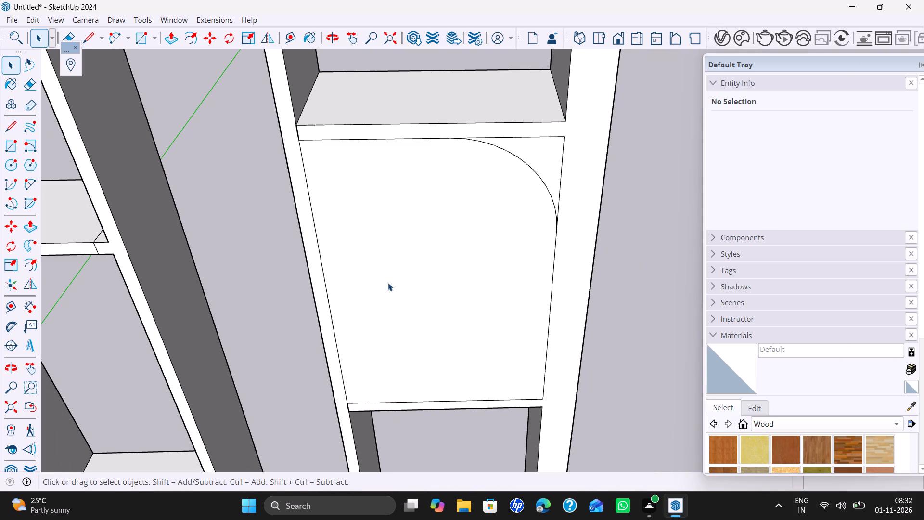
Offset the outline of the second bay's front face 18 mm inward.
{"action": "key", "text": "f"}
{"action": "left_click", "coordinate": [388, 283]}
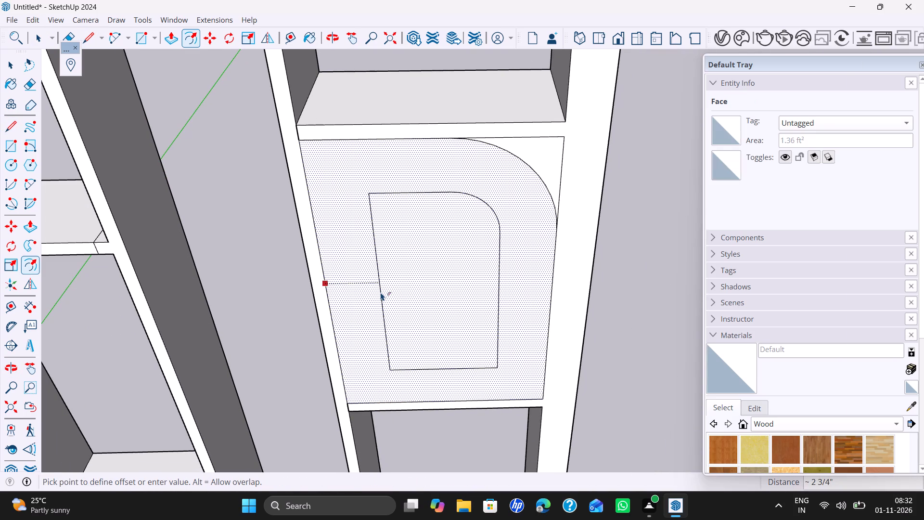
{"action": "type", "text": "18MM"}
{"action": "key", "text": "Return"}
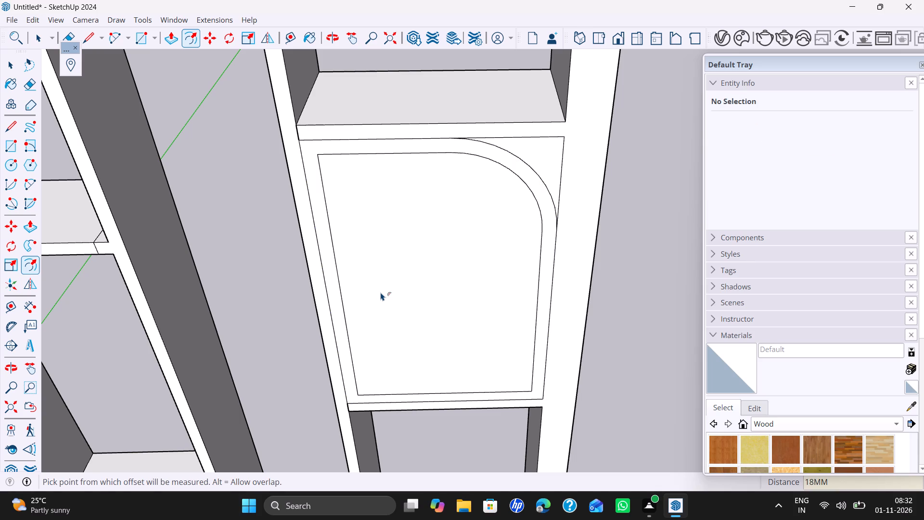
Delete the face inside the offset outline, leaving an open bay with a rim.
{"action": "key", "text": "space"}
{"action": "left_click", "coordinate": [380, 300]}
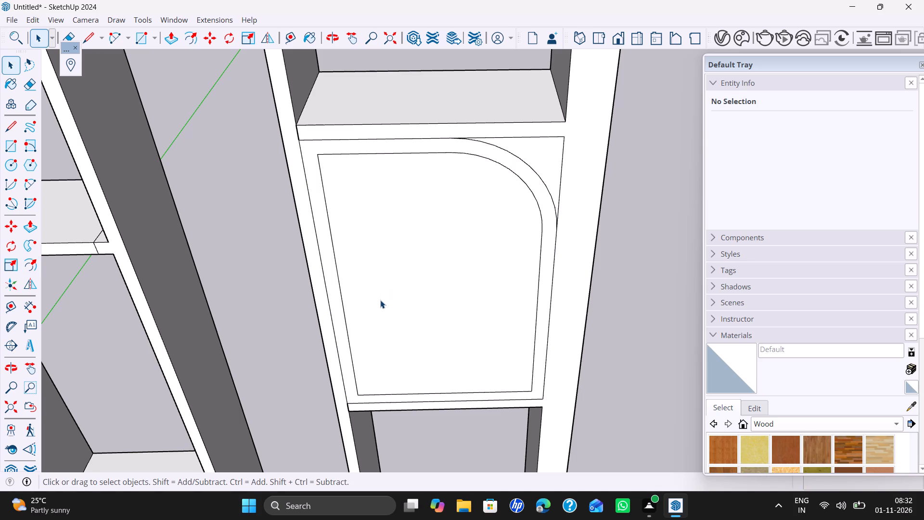
{"action": "key", "text": "Delete"}
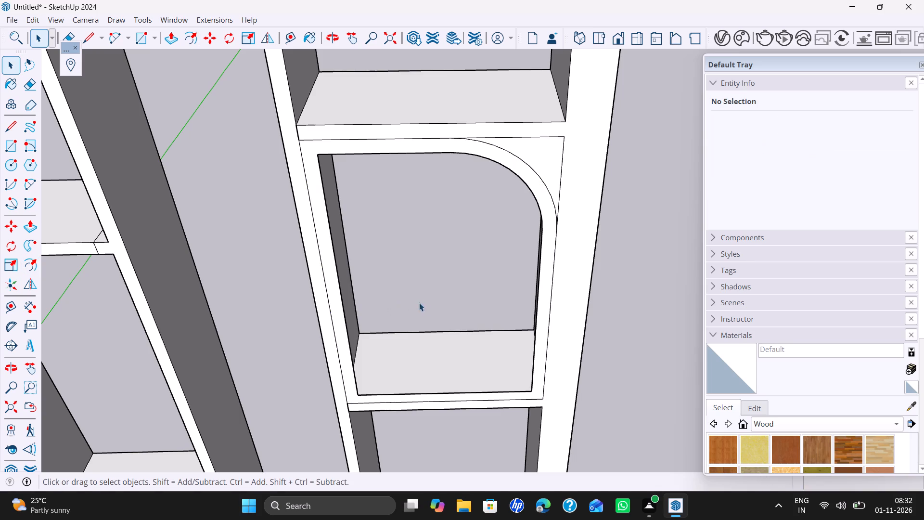
Push/pull the rim face of the second bay from the top 6" back to the bay's rear edge.
{"action": "scroll", "coordinate": [461, 326], "scroll_direction": "down", "scroll_amount": 4}
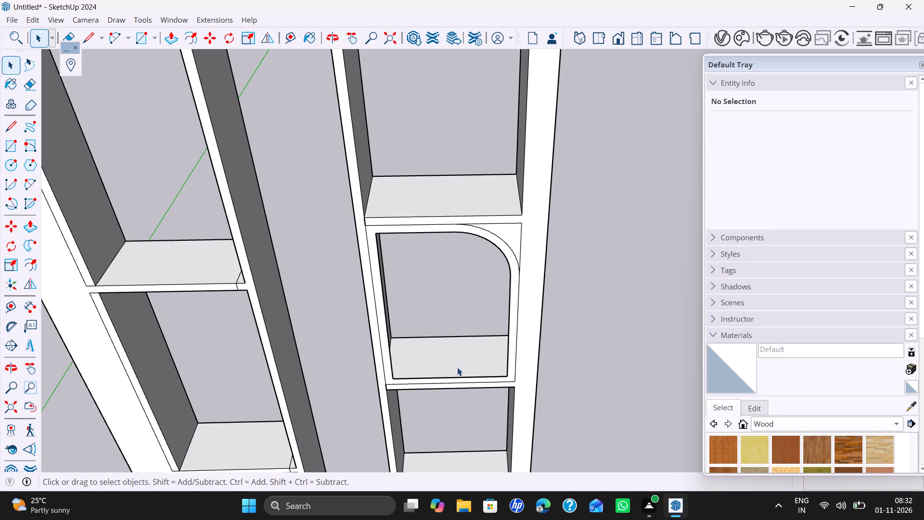
{"action": "key", "text": "p"}
{"action": "scroll", "coordinate": [505, 263], "scroll_direction": "up", "scroll_amount": 5}
{"action": "left_click", "coordinate": [509, 252]}
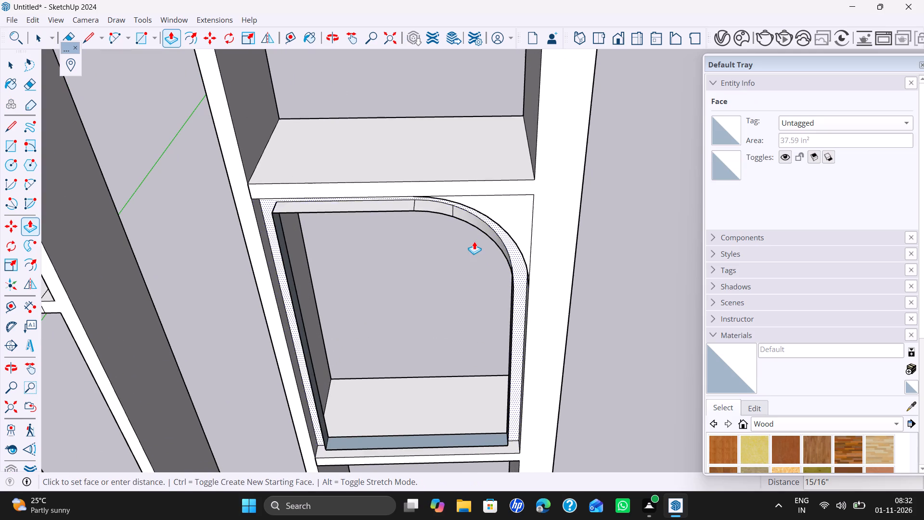
{"action": "left_click", "coordinate": [419, 375]}
Examine the extruded rim inside the second bay and the bays around it from several angles.
{"action": "middle_click_drag", "start_coordinate": [419, 375], "coordinate": [223, 353]}
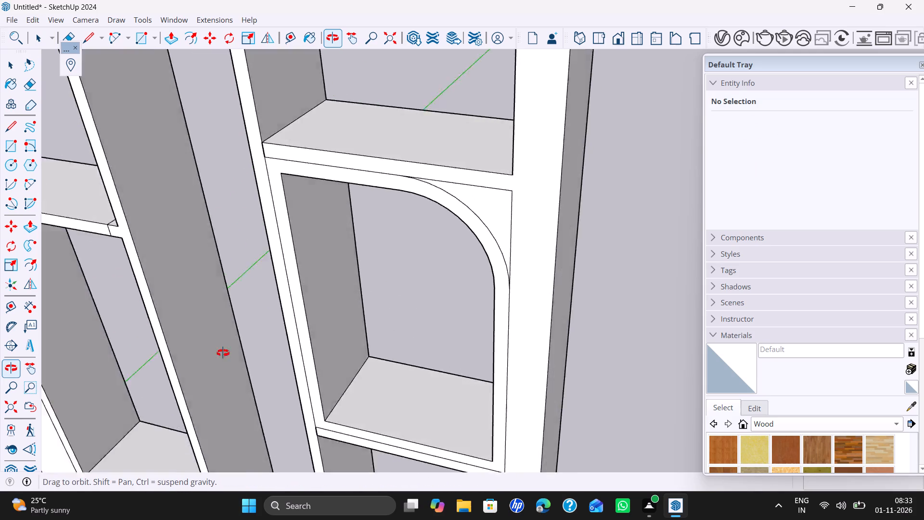
{"action": "middle_click_drag", "start_coordinate": [223, 353], "coordinate": [183, 355]}
{"action": "middle_click_drag", "start_coordinate": [468, 355], "coordinate": [636, 365]}
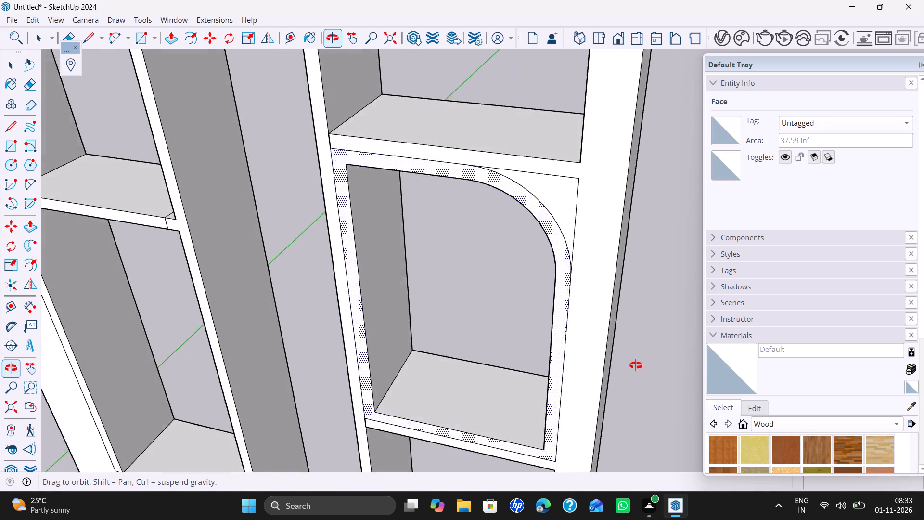
{"action": "middle_click_drag", "start_coordinate": [636, 365], "coordinate": [648, 361]}
{"action": "scroll", "coordinate": [462, 349], "scroll_direction": "down", "scroll_amount": 5}
{"action": "middle_click_drag", "start_coordinate": [459, 354], "coordinate": [384, 314], "text": "shift"}
{"action": "middle_click_drag", "start_coordinate": [398, 323], "coordinate": [520, 287]}
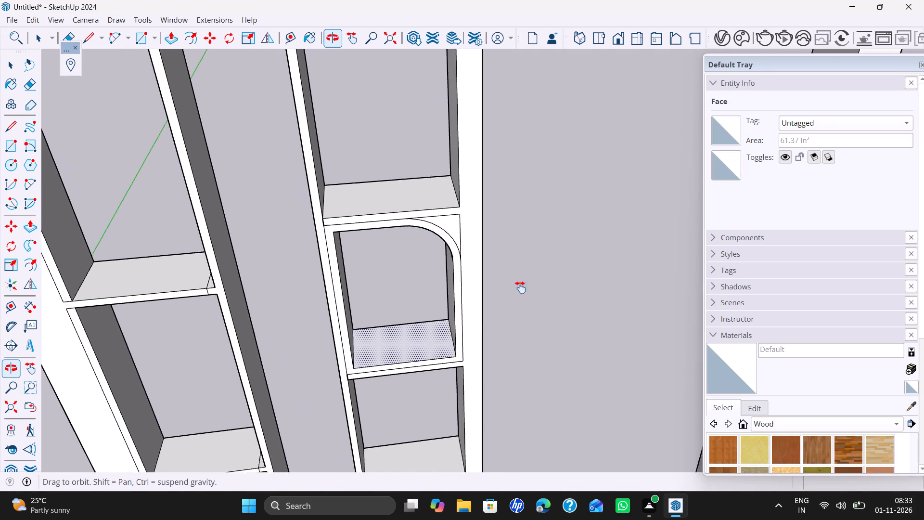
{"action": "middle_click_drag", "start_coordinate": [520, 287], "coordinate": [540, 266]}
{"action": "middle_click_drag", "start_coordinate": [508, 323], "coordinate": [521, 299]}
{"action": "scroll", "coordinate": [514, 312], "scroll_direction": "down", "scroll_amount": 2}
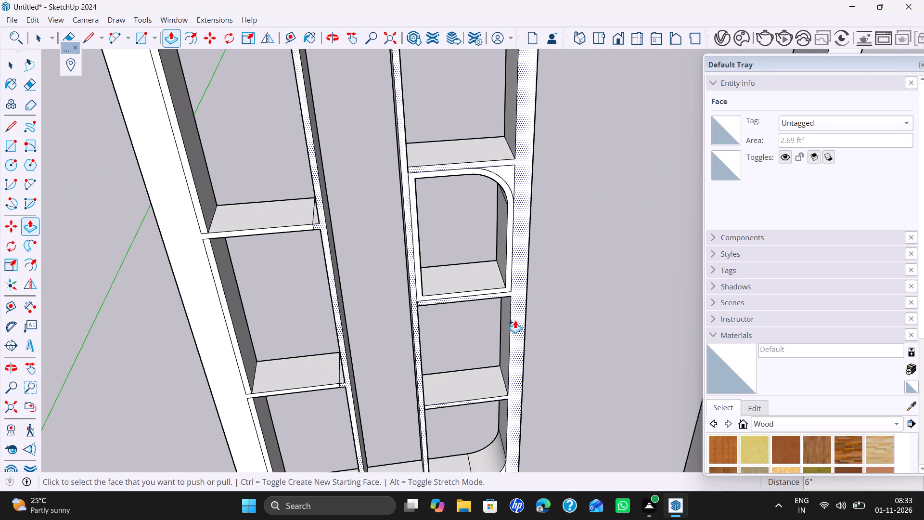
{"action": "key", "text": "space"}
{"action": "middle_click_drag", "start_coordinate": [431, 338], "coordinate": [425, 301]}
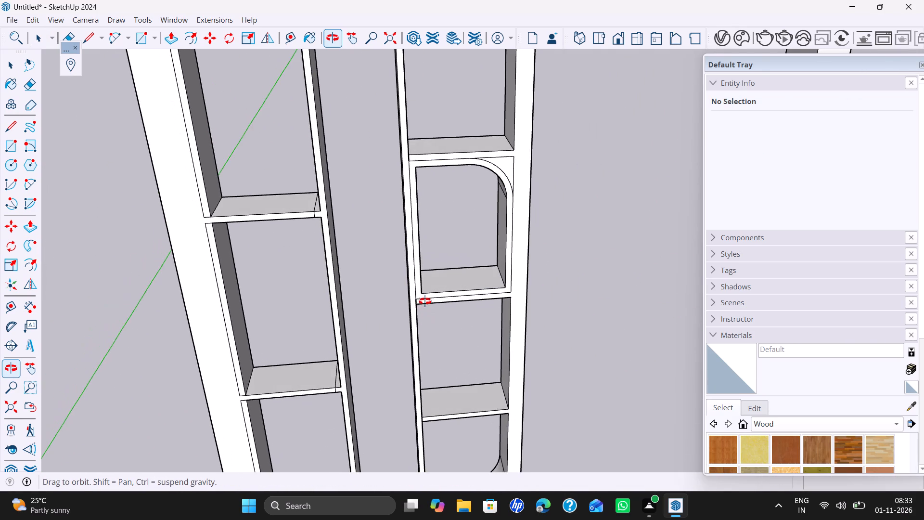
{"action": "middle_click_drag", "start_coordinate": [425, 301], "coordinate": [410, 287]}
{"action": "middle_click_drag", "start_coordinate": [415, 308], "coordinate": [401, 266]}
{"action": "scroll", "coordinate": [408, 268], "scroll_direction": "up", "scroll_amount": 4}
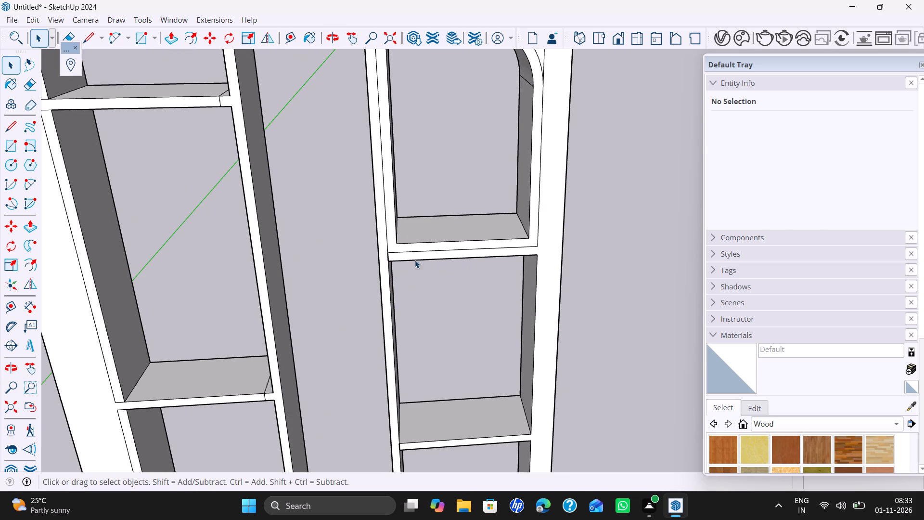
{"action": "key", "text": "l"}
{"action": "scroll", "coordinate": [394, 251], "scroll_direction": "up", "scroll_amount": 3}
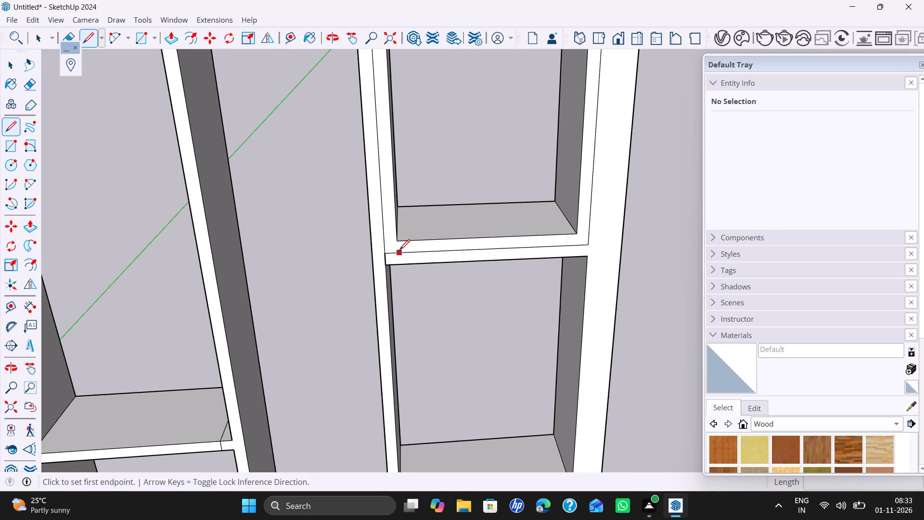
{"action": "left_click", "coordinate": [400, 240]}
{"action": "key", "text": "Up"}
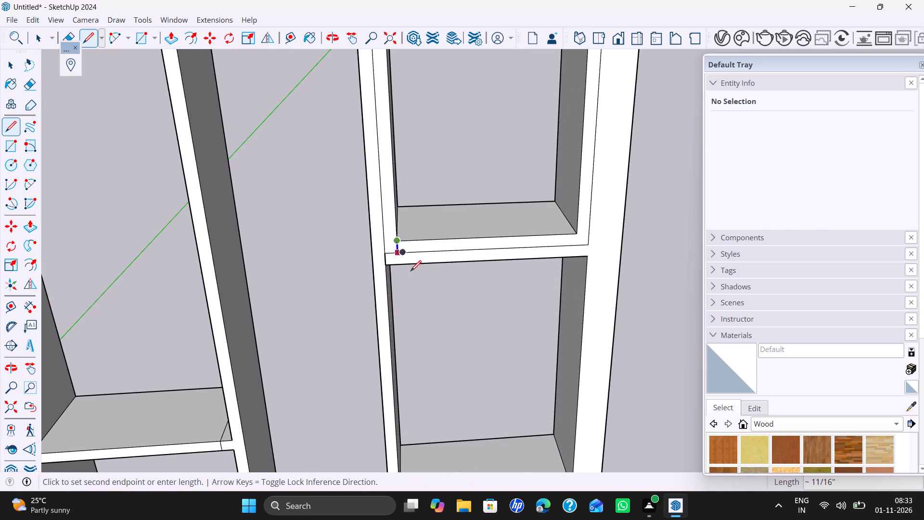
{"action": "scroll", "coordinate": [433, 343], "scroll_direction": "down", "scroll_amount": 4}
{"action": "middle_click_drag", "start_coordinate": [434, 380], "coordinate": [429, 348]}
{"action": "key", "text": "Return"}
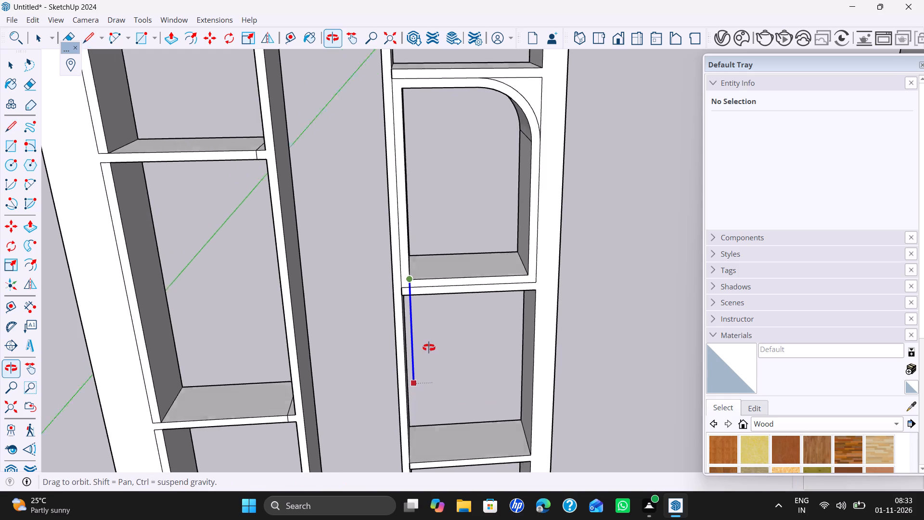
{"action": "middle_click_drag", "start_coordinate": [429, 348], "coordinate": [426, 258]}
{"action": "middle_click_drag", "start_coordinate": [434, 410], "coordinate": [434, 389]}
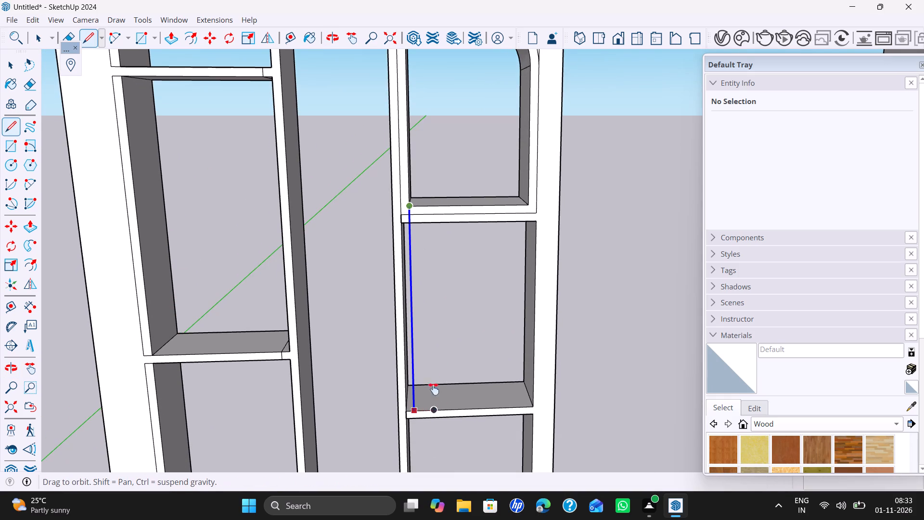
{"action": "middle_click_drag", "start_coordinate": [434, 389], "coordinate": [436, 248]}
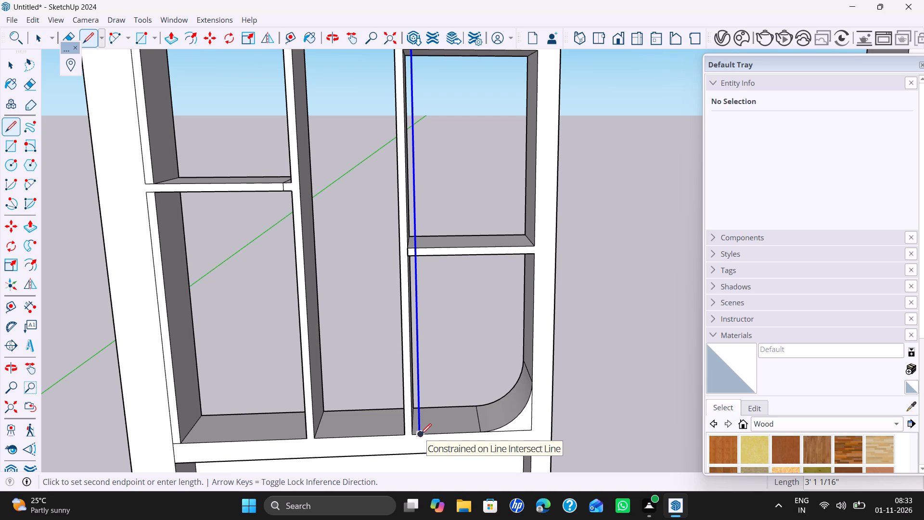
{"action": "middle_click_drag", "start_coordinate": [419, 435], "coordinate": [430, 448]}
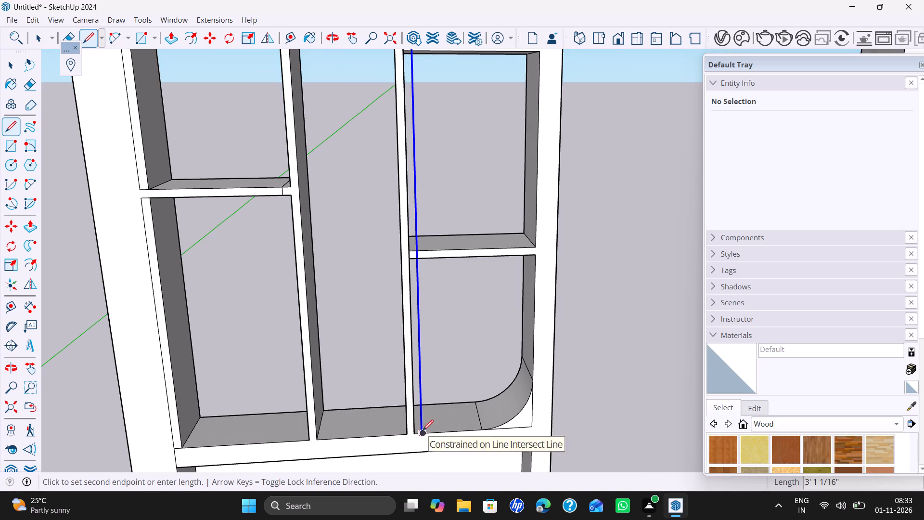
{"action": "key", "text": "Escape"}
Push/pull the inner side face of the second bay's rim about 11/16" to the divider, removing the rim's thickness there.
{"action": "middle_click_drag", "start_coordinate": [421, 337], "coordinate": [431, 465], "text": "shift"}
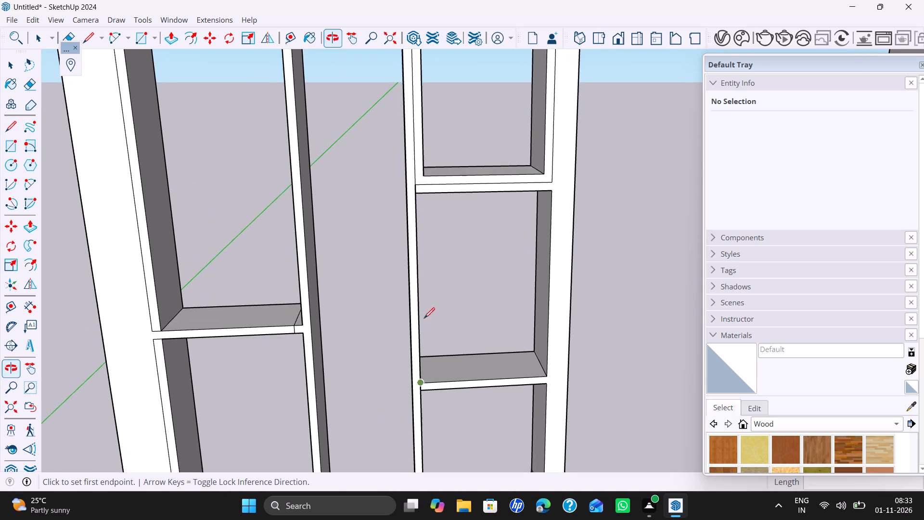
{"action": "key", "text": "space"}
{"action": "middle_click_drag", "start_coordinate": [425, 248], "coordinate": [348, 304]}
{"action": "key", "text": "p"}
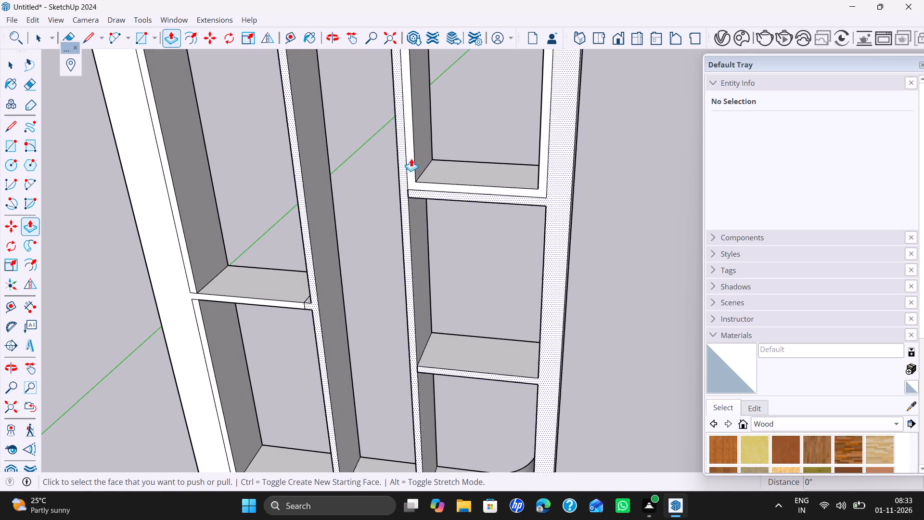
{"action": "left_click", "coordinate": [425, 148]}
{"action": "left_click", "coordinate": [408, 184]}
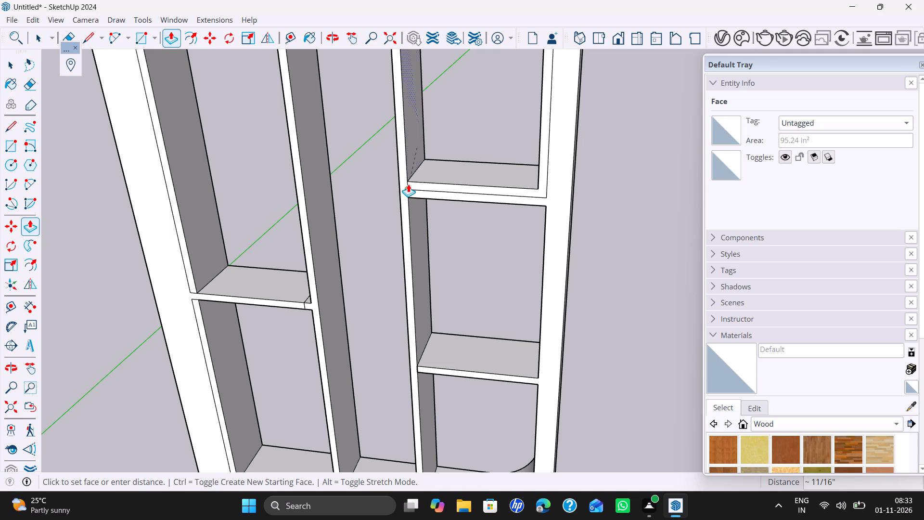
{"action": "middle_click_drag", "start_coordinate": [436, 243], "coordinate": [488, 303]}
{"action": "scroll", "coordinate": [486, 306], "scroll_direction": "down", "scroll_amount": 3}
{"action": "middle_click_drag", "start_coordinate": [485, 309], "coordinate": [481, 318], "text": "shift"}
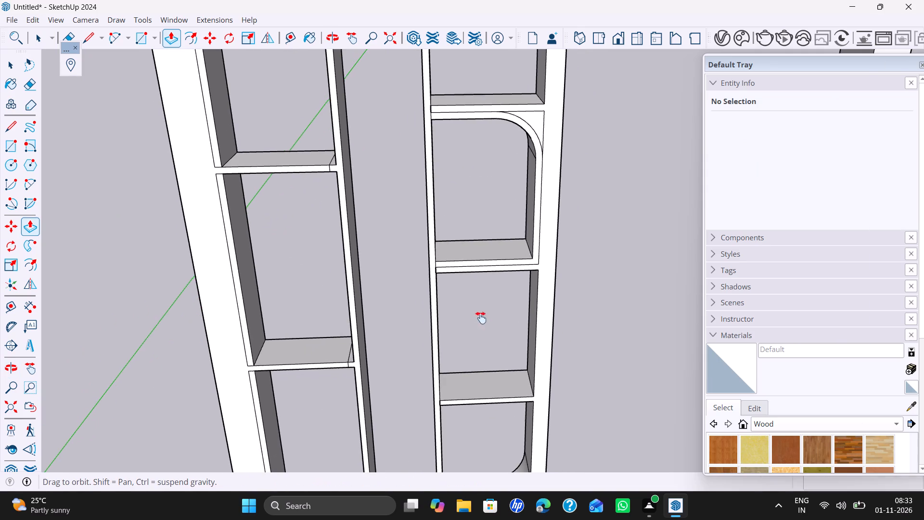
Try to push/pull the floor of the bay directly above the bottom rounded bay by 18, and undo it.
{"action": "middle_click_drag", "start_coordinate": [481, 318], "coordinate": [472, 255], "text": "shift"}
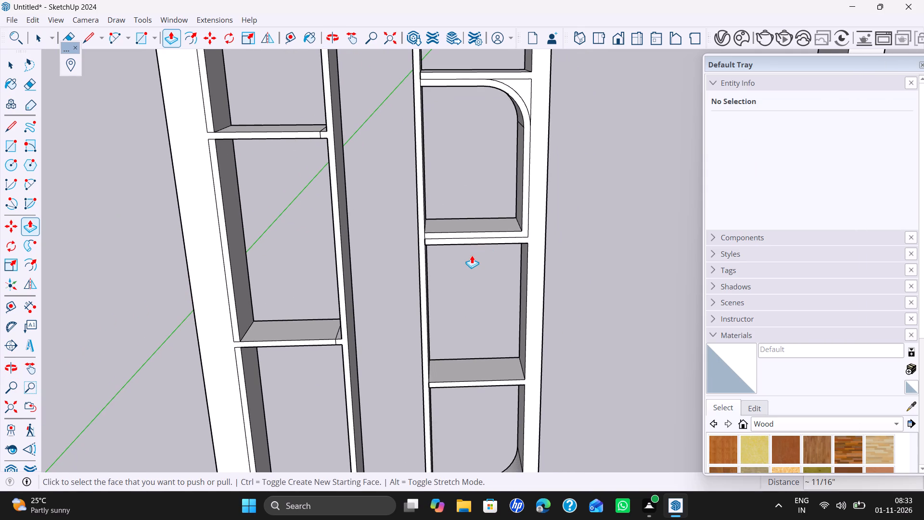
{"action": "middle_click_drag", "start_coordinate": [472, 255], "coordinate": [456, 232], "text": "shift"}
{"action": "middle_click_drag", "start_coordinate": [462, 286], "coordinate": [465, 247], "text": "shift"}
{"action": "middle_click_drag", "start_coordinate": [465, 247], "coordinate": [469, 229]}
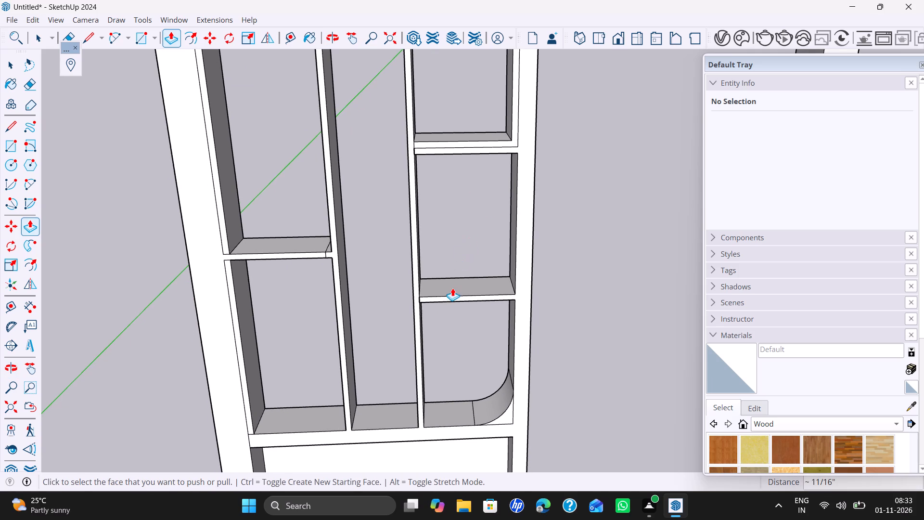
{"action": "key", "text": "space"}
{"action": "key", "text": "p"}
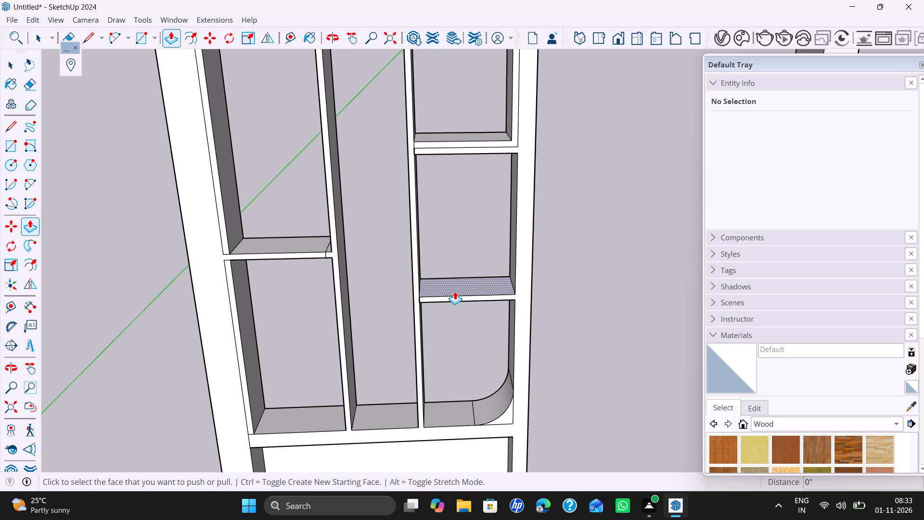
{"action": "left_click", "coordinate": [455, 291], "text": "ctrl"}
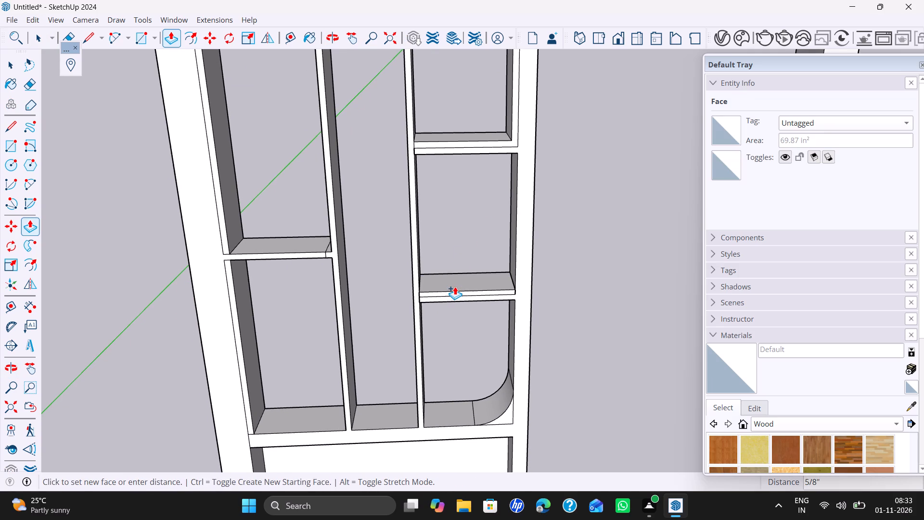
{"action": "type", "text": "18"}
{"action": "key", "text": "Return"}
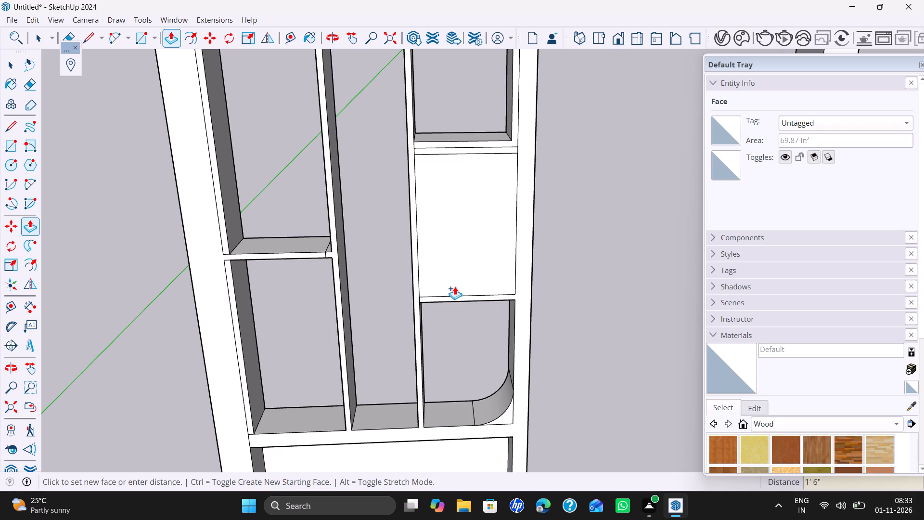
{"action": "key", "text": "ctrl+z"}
Push/pull the floor of the bay above the bottom one 18 mm inward and repeat that distance on its outer side face.
{"action": "left_click", "coordinate": [452, 289]}
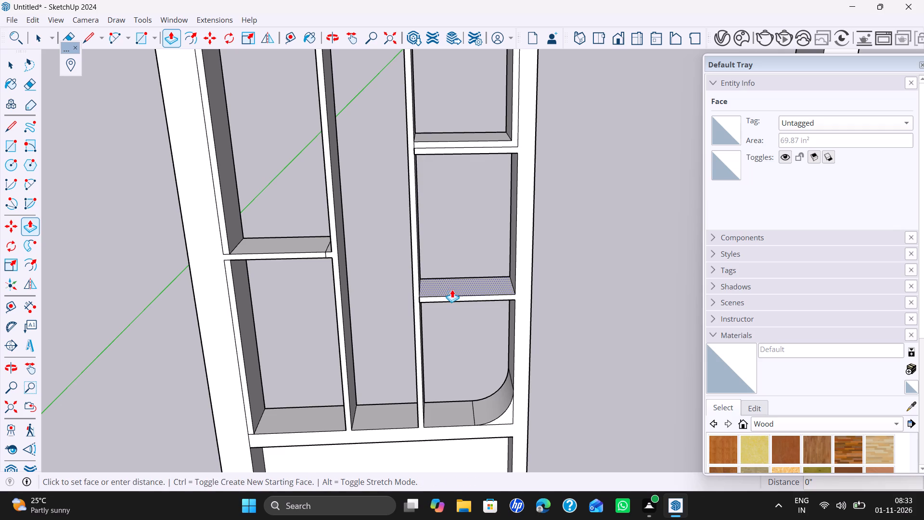
{"action": "type", "text": "18MM"}
{"action": "key", "text": "Return"}
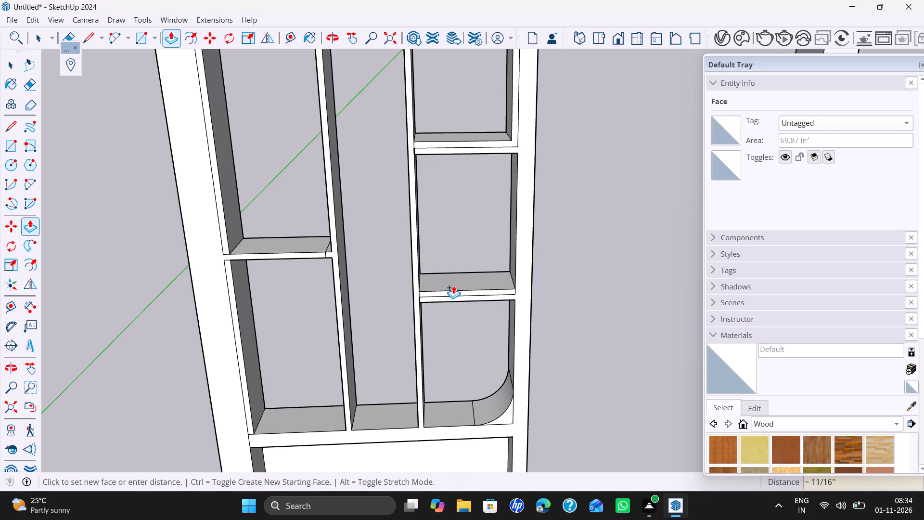
{"action": "middle_click_drag", "start_coordinate": [494, 277], "coordinate": [514, 283]}
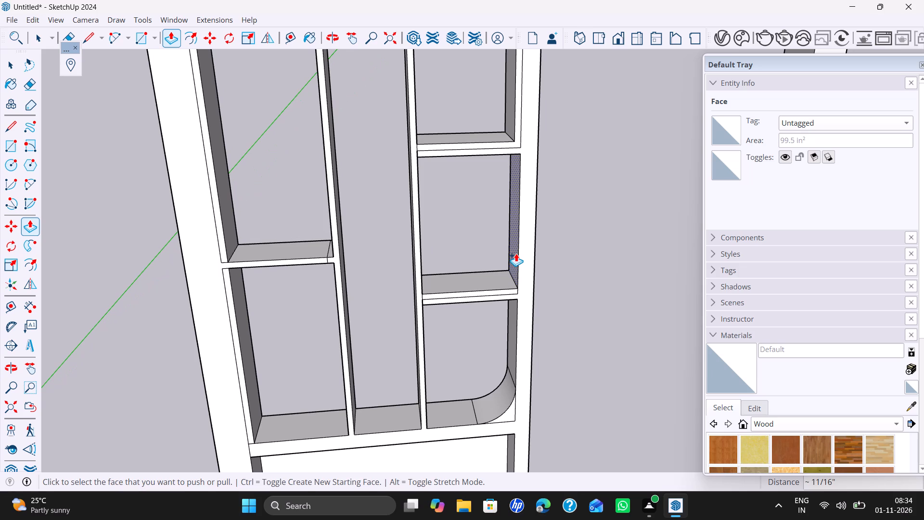
{"action": "double_click", "coordinate": [516, 253]}
Draw a line about 6 5/8" long along the bottom bay's lower front edge, from the arc's end to the divider corner, closing its face.
{"action": "scroll", "coordinate": [522, 274], "scroll_direction": "down", "scroll_amount": 4}
{"action": "middle_click_drag", "start_coordinate": [535, 289], "coordinate": [527, 256]}
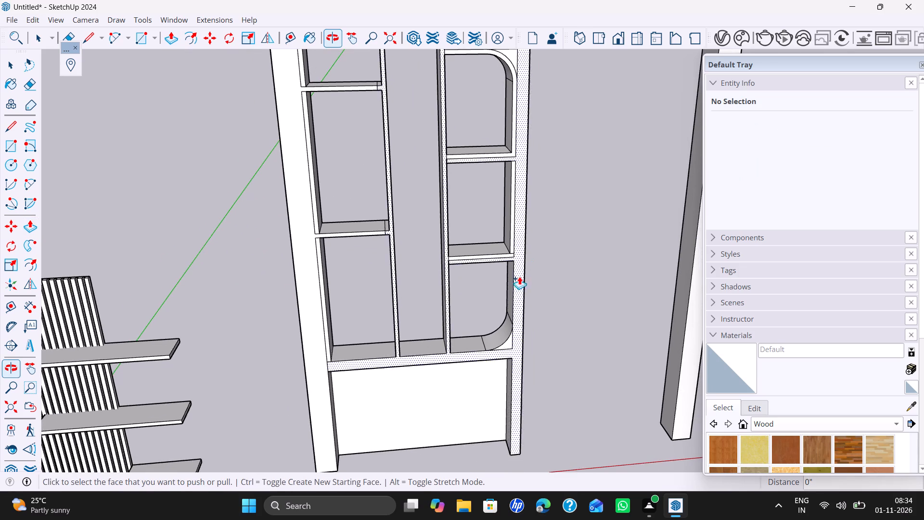
{"action": "scroll", "coordinate": [465, 346], "scroll_direction": "up", "scroll_amount": 4}
{"action": "middle_click_drag", "start_coordinate": [469, 346], "coordinate": [432, 323]}
{"action": "key", "text": "space"}
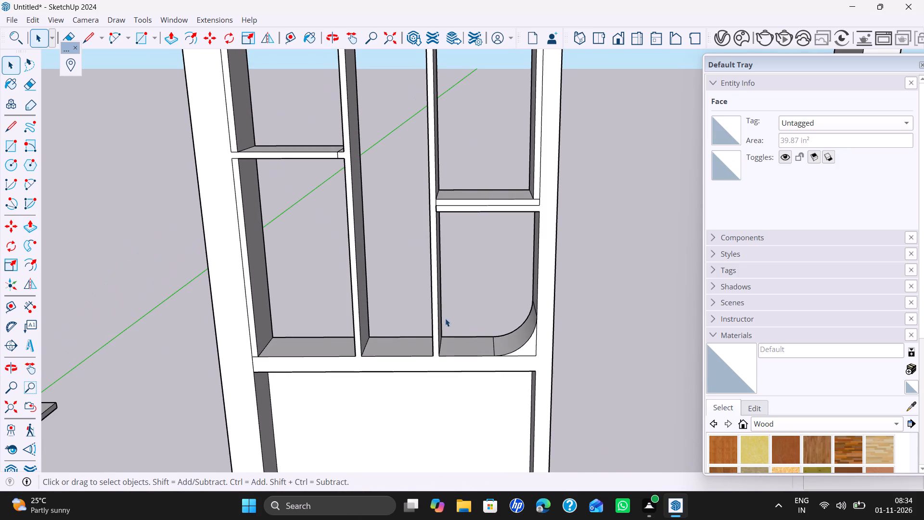
{"action": "key", "text": "l"}
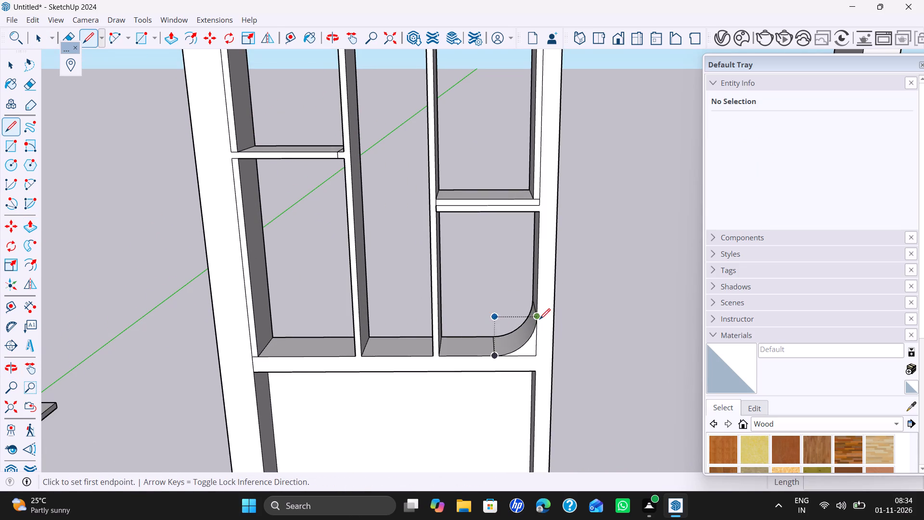
{"action": "left_click", "coordinate": [492, 359]}
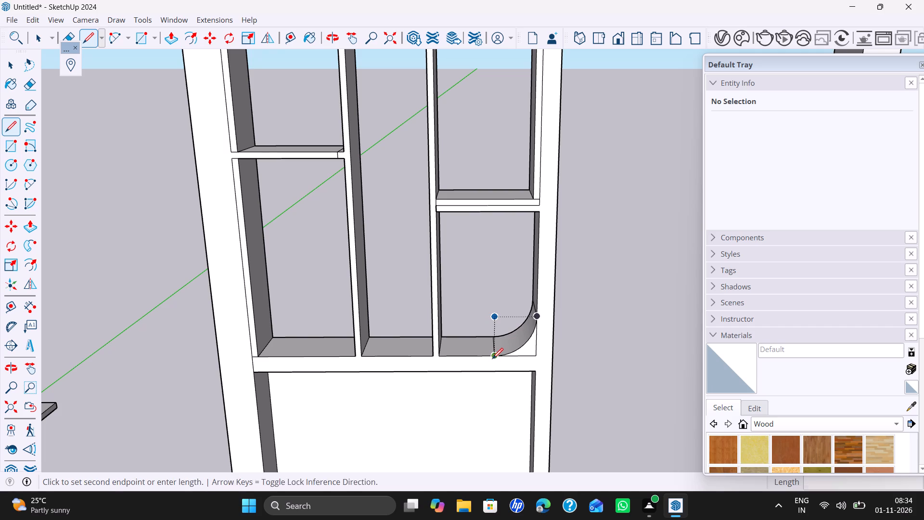
{"action": "left_click", "coordinate": [437, 354]}
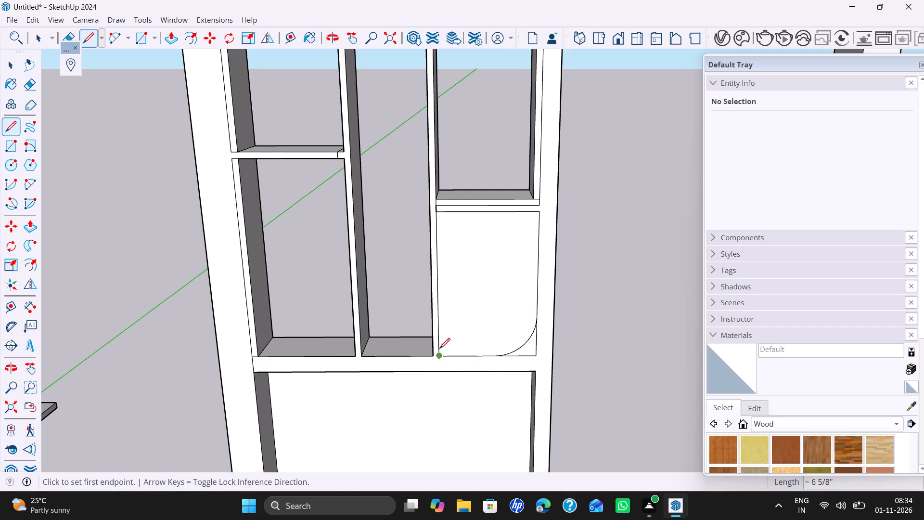
Offset the bottom bay's rounded outline 18 mm inward and delete the face inside it, leaving a rim.
{"action": "key", "text": "space"}
{"action": "key", "text": "f"}
{"action": "left_click", "coordinate": [480, 329]}
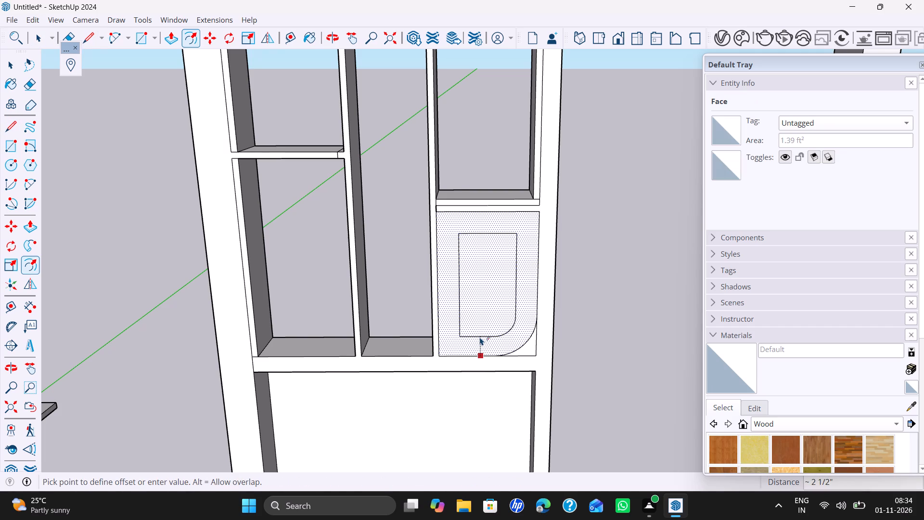
{"action": "type", "text": "18MM"}
{"action": "key", "text": "Return"}
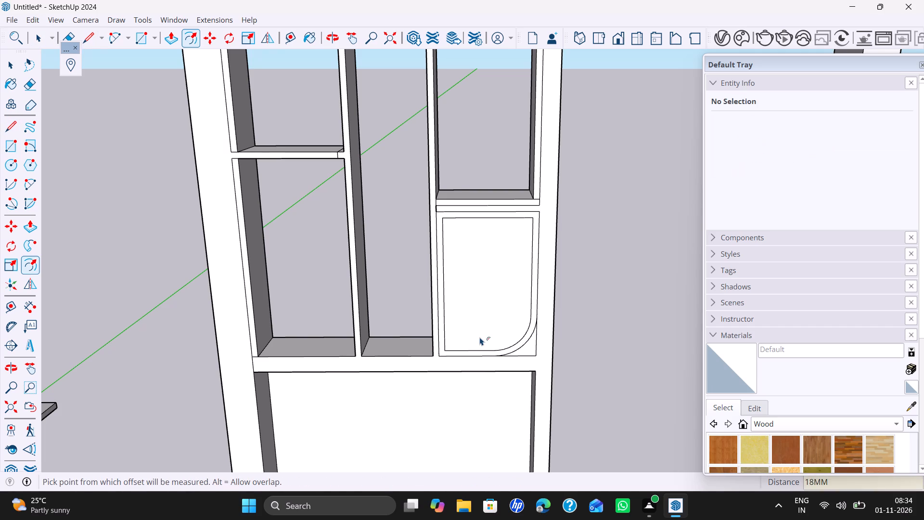
{"action": "key", "text": "space"}
{"action": "left_click", "coordinate": [501, 331]}
{"action": "key", "text": "Delete"}
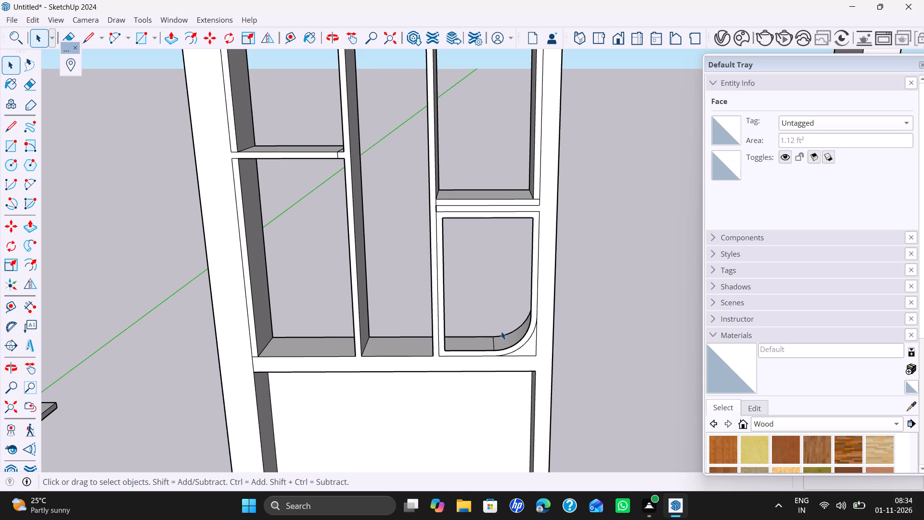
Push/pull the bottom bay's rim face 6" back to the bay's rear edge.
{"action": "key", "text": "p"}
{"action": "scroll", "coordinate": [526, 345], "scroll_direction": "up", "scroll_amount": 4}
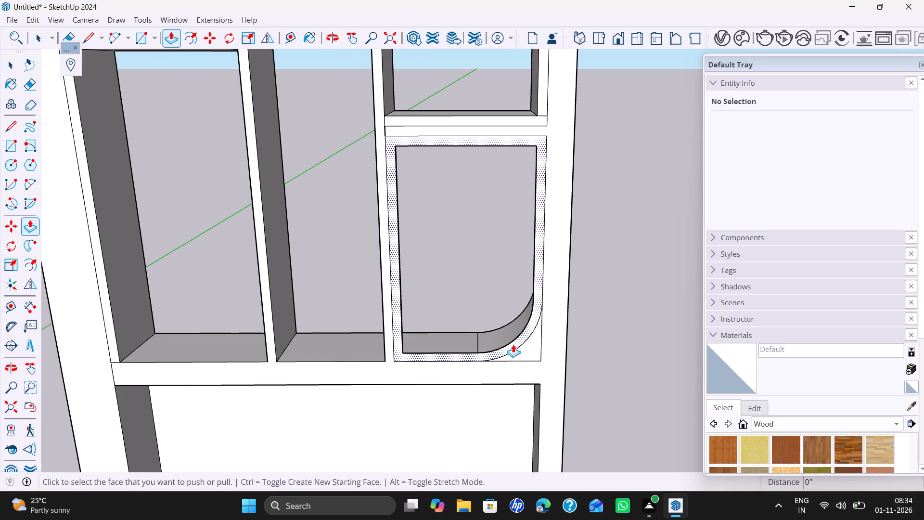
{"action": "left_click", "coordinate": [513, 344]}
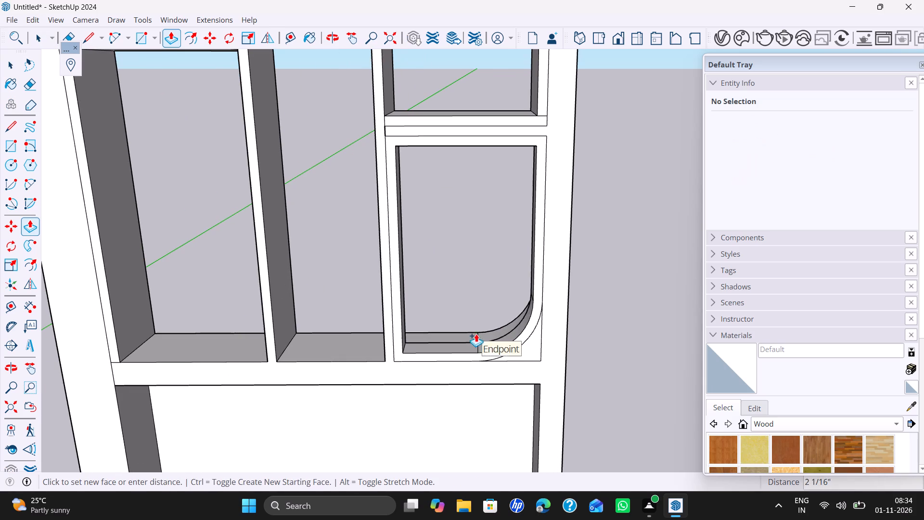
{"action": "scroll", "coordinate": [487, 320], "scroll_direction": "up", "scroll_amount": 4}
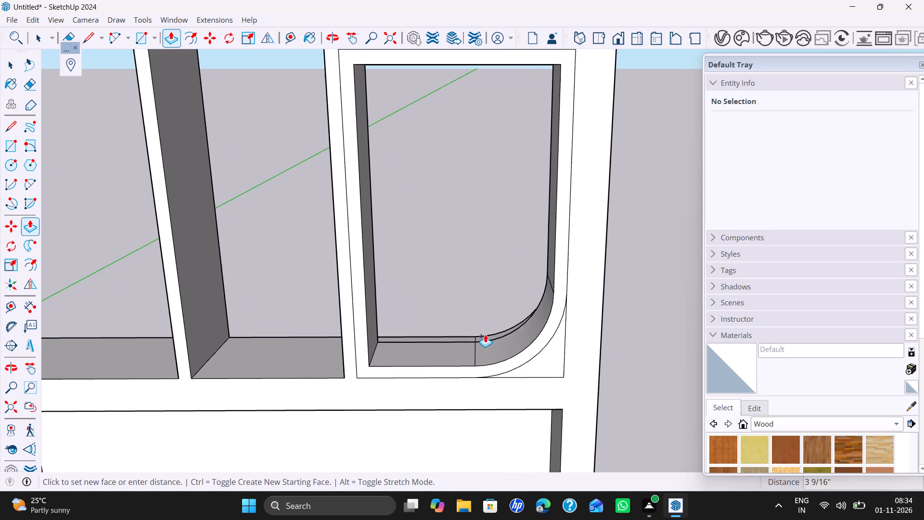
{"action": "left_click", "coordinate": [477, 335]}
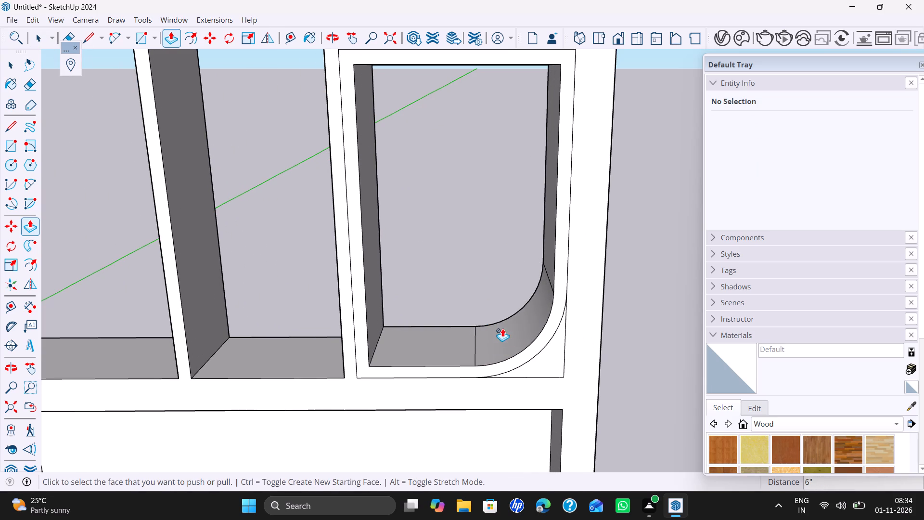
Push/pull the inner side face of the bottom bay's rim about 11/16" to the divider, removing the rim's thickness there.
{"action": "left_click", "coordinate": [374, 332]}
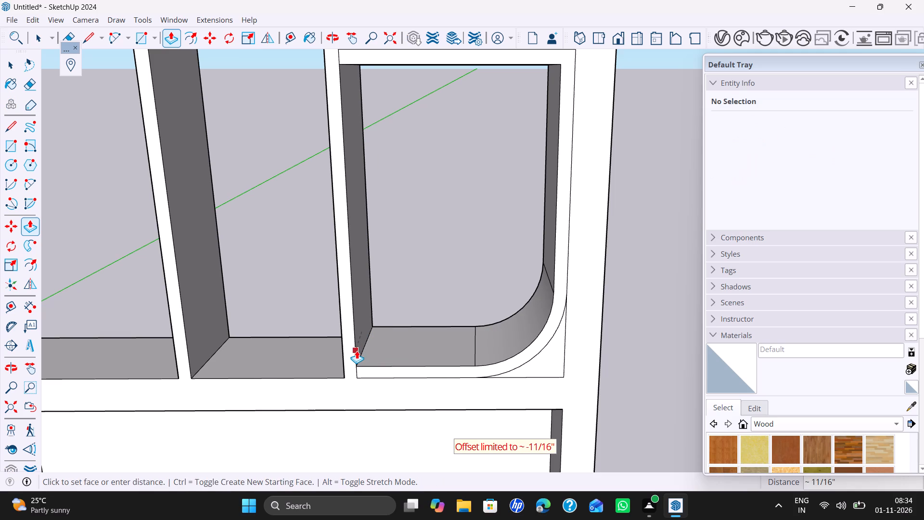
{"action": "left_click", "coordinate": [357, 351]}
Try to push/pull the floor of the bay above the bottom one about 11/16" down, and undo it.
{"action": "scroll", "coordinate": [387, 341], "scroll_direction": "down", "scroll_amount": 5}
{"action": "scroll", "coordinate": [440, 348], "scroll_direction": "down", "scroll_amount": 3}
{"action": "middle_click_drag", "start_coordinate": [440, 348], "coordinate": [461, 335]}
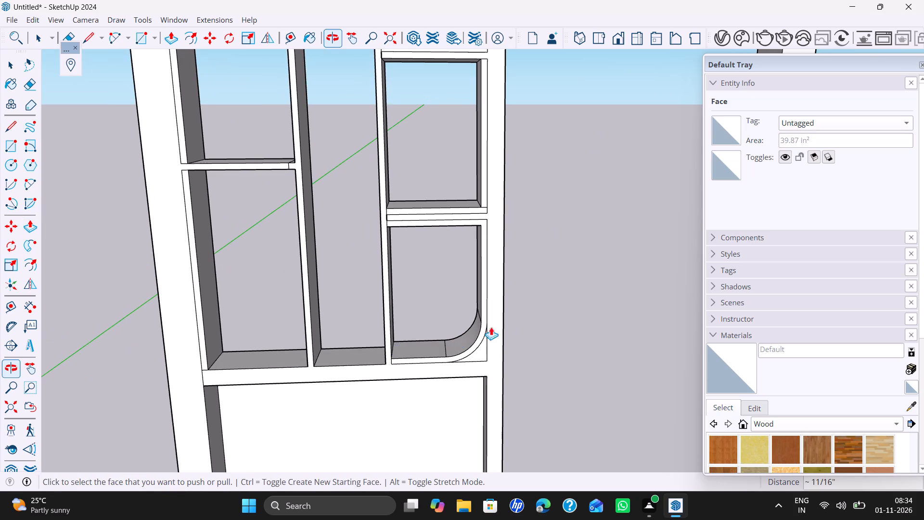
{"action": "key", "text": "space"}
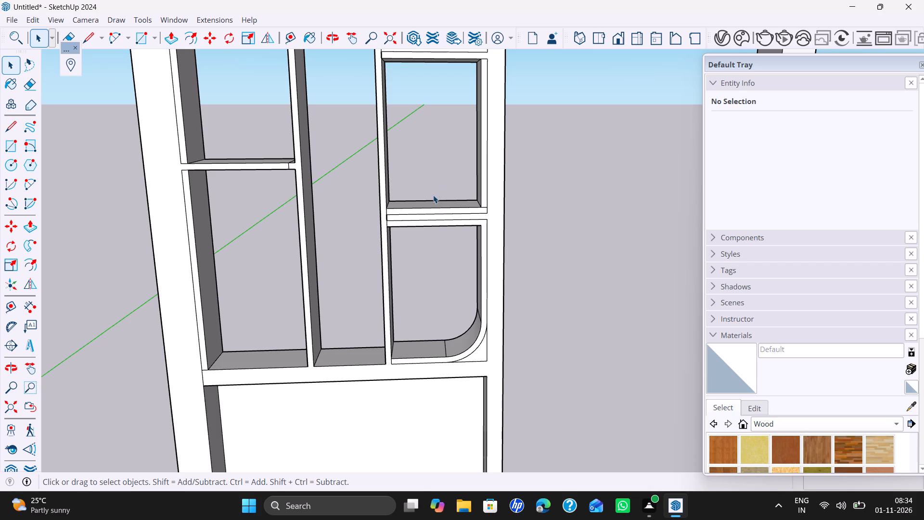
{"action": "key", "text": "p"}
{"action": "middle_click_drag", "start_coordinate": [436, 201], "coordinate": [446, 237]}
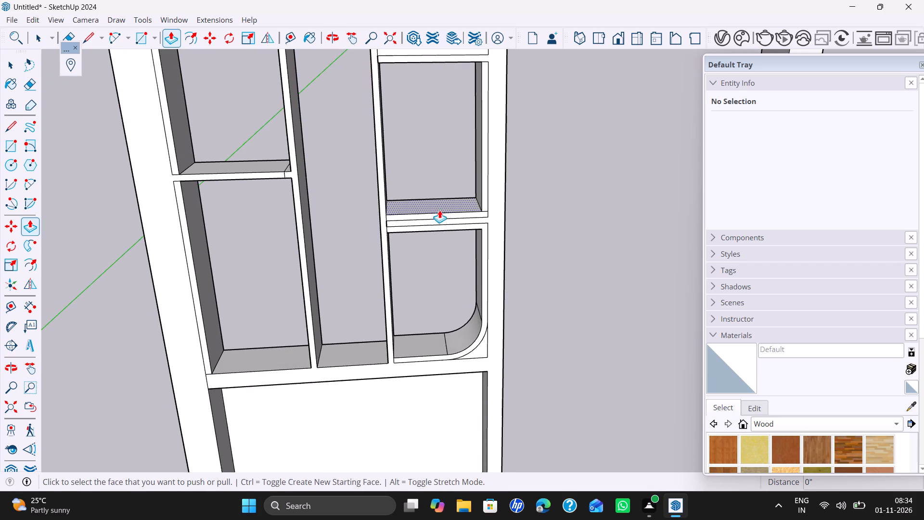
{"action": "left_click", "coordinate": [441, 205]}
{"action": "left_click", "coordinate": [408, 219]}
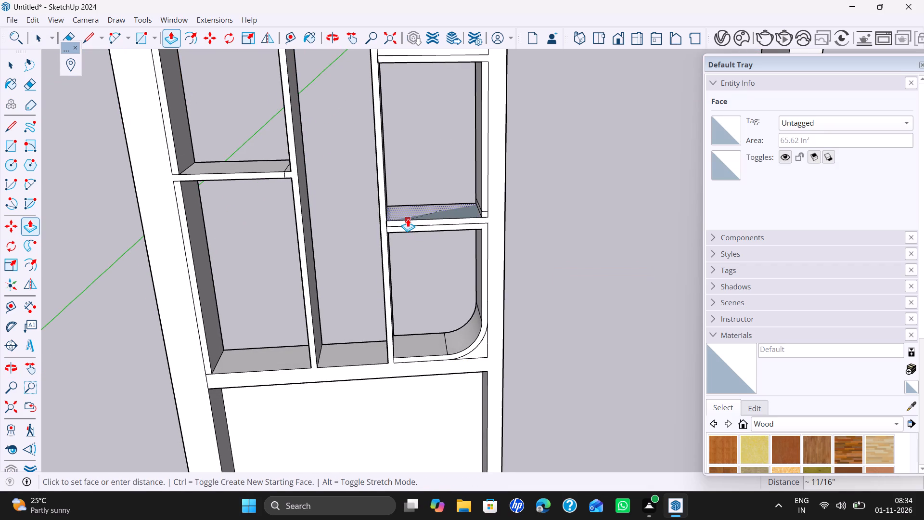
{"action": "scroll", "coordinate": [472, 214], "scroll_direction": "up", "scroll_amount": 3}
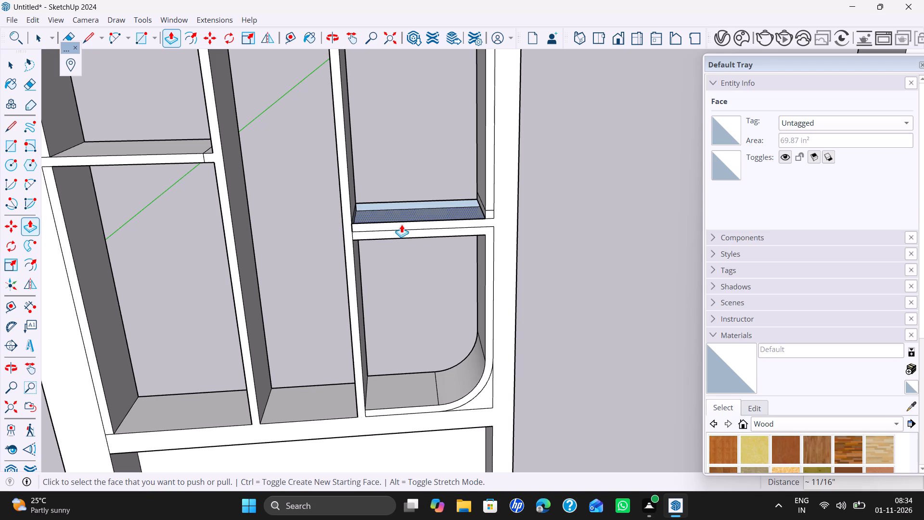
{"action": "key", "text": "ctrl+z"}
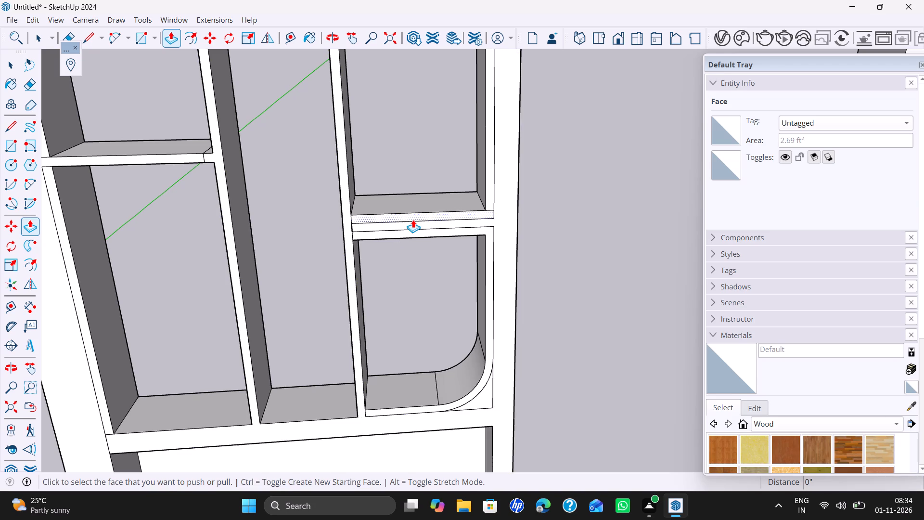
Push/pull the front strip of that bay's added floor layer 6" back, cutting the layer away.
{"action": "left_click", "coordinate": [413, 220]}
{"action": "left_click", "coordinate": [395, 203]}
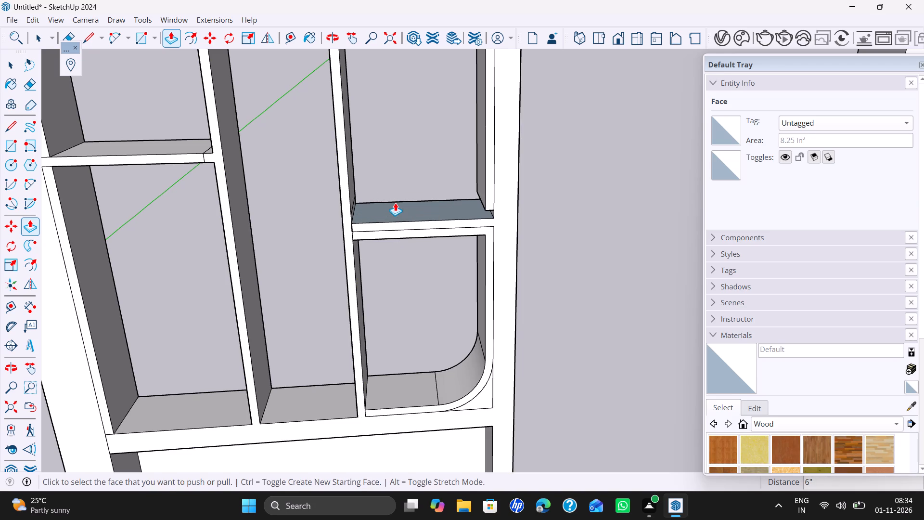
Push/pull the underside of the same bay's outer side rim about 11/16" down to the shelf.
{"action": "scroll", "coordinate": [486, 208], "scroll_direction": "up", "scroll_amount": 3}
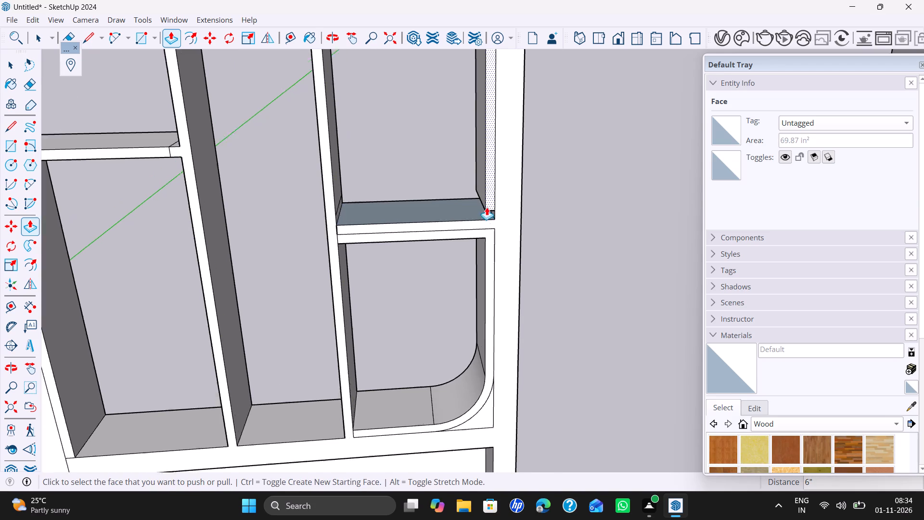
{"action": "scroll", "coordinate": [487, 207], "scroll_direction": "up", "scroll_amount": 6}
{"action": "middle_click_drag", "start_coordinate": [493, 208], "coordinate": [514, 129]}
{"action": "scroll", "coordinate": [509, 143], "scroll_direction": "up", "scroll_amount": 1}
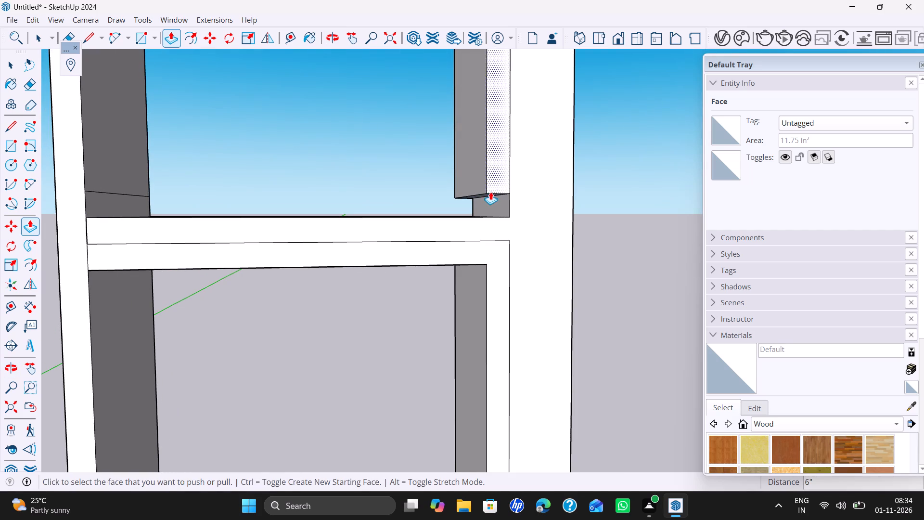
{"action": "left_click", "coordinate": [487, 195]}
{"action": "left_click", "coordinate": [436, 217]}
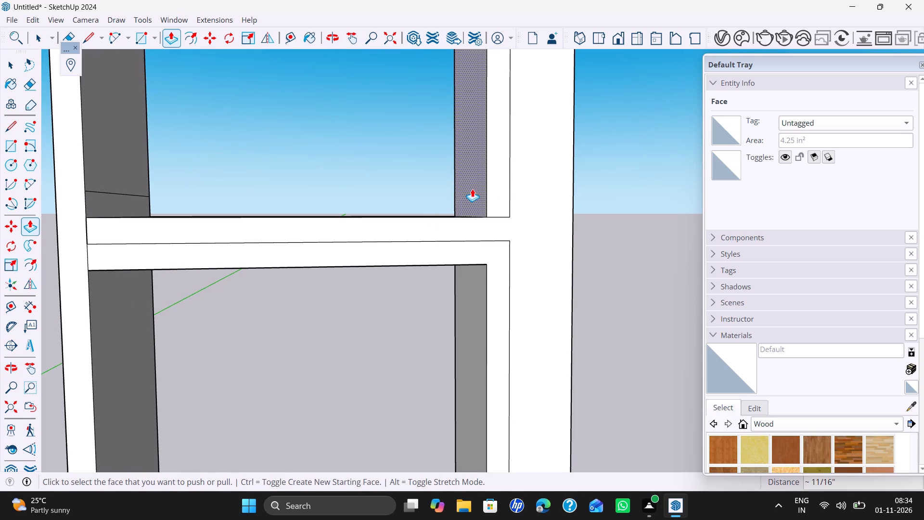
Erase the leftover edge on the divider's side face just above the same bay's floor.
{"action": "middle_click_drag", "start_coordinate": [472, 189], "coordinate": [440, 386]}
{"action": "scroll", "coordinate": [378, 284], "scroll_direction": "down", "scroll_amount": 3}
{"action": "middle_click", "coordinate": [365, 286]}
{"action": "key", "text": "space"}
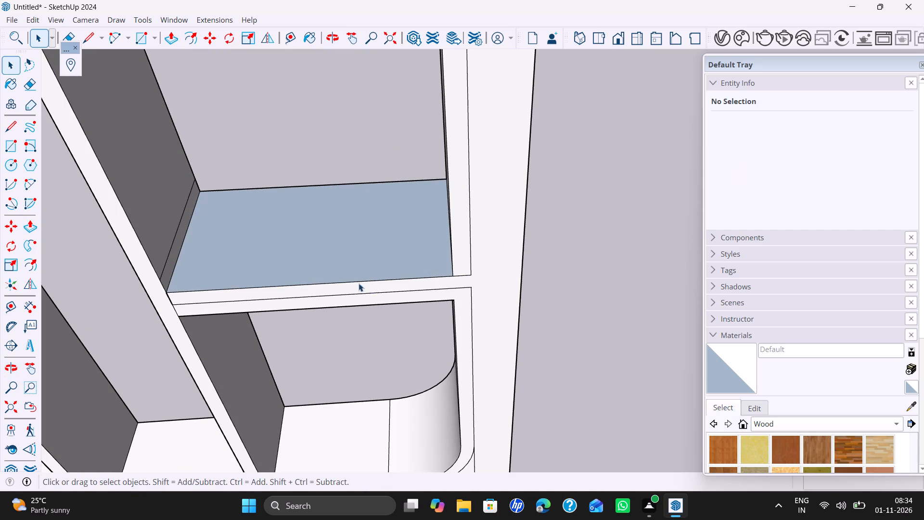
{"action": "key", "text": "e"}
{"action": "left_click_drag", "start_coordinate": [178, 220], "coordinate": [183, 225]}
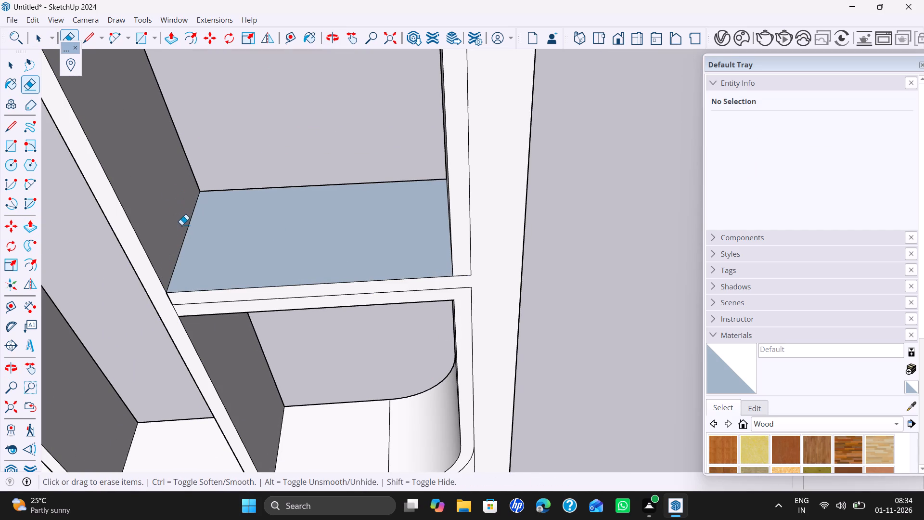
Reverse the blue floor face of the bay above the bottom one.
{"action": "scroll", "coordinate": [181, 225], "scroll_direction": "up", "scroll_amount": 1}
{"action": "key", "text": "space"}
{"action": "left_click", "coordinate": [213, 236]}
{"action": "right_click", "coordinate": [213, 236]}
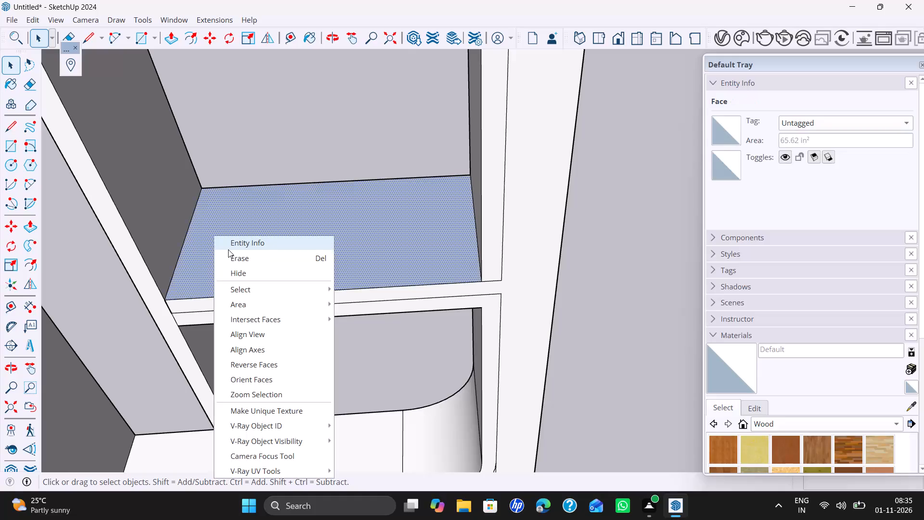
{"action": "left_click", "coordinate": [259, 369]}
{"action": "scroll", "coordinate": [293, 352], "scroll_direction": "down", "scroll_amount": 8}
{"action": "double_click", "coordinate": [432, 321]}
{"action": "scroll", "coordinate": [405, 336], "scroll_direction": "down", "scroll_amount": 6}
{"action": "middle_click_drag", "start_coordinate": [402, 345], "coordinate": [475, 347], "text": "shift"}
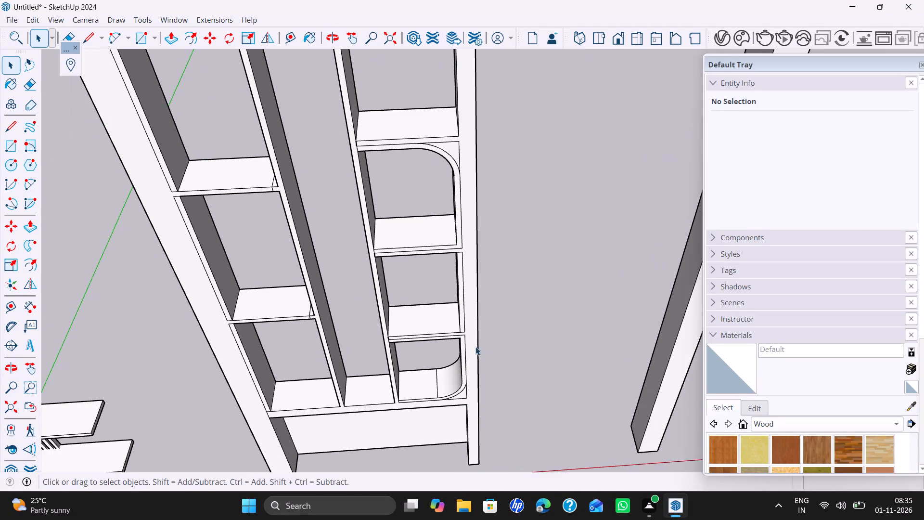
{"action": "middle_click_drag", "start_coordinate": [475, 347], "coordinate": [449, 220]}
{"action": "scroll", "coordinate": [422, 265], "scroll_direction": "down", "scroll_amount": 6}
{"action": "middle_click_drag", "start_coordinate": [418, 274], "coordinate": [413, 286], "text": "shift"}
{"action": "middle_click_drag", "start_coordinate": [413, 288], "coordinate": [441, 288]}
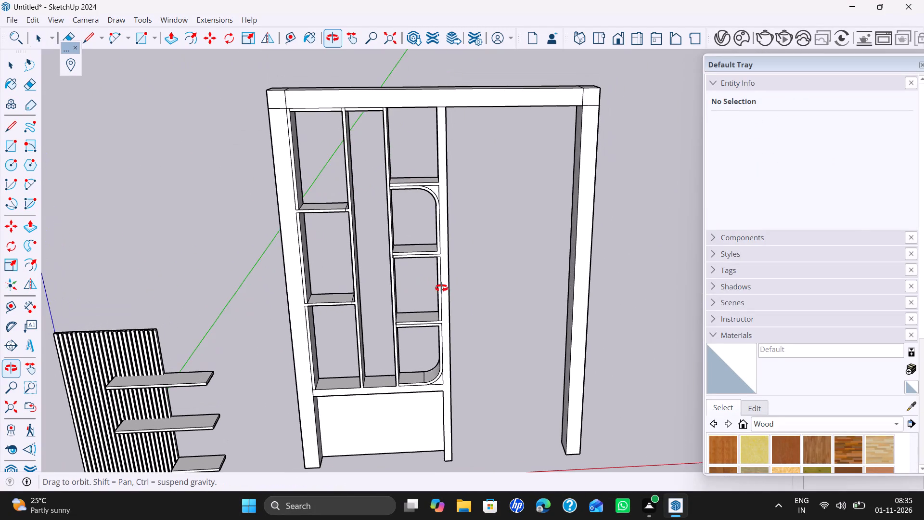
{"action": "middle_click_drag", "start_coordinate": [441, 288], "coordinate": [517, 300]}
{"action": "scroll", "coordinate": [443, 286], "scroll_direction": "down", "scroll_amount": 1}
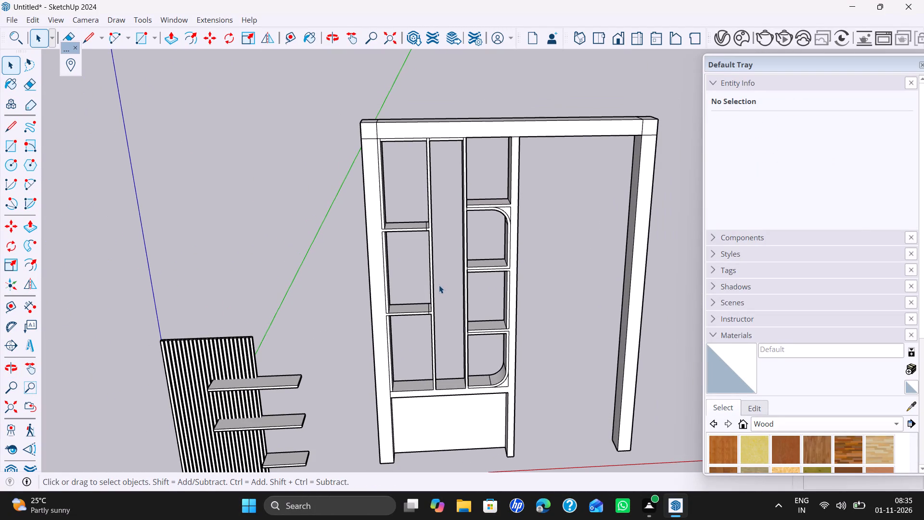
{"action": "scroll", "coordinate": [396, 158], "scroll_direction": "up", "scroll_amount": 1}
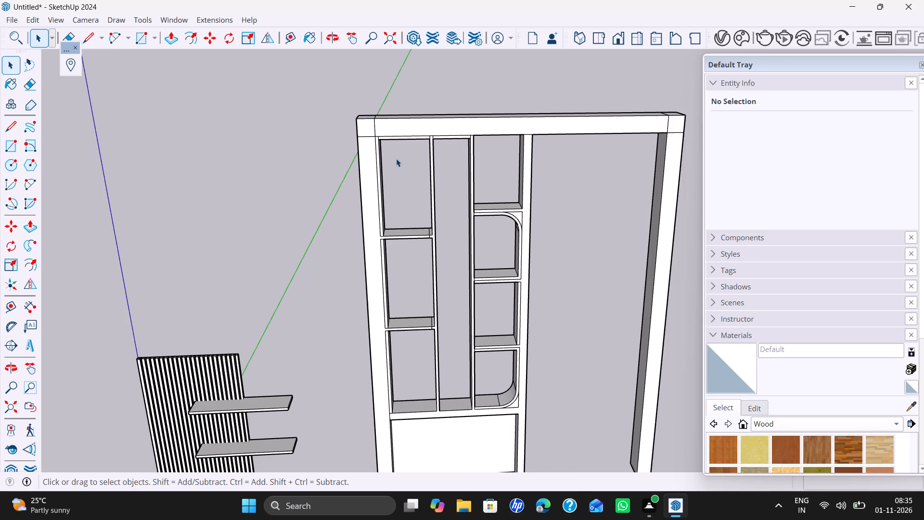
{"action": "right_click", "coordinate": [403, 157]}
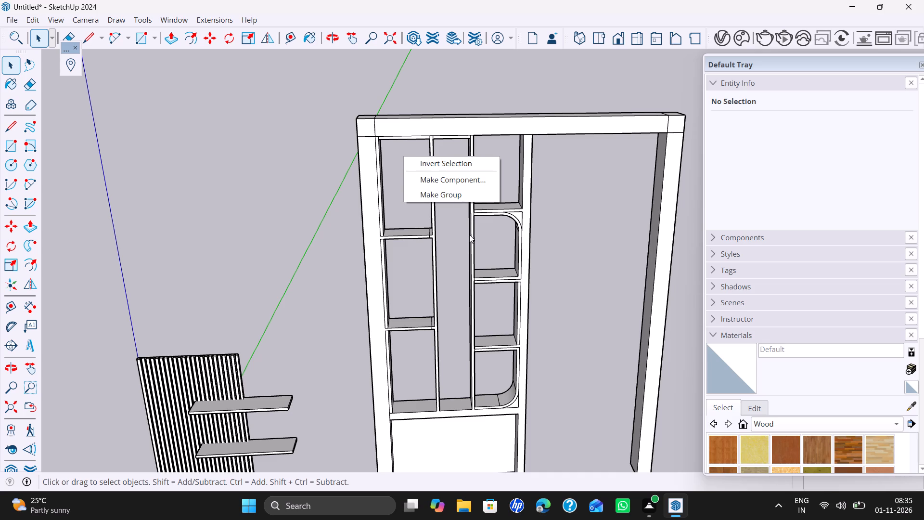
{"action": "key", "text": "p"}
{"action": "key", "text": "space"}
Place a horizontal guide 100 mm below the upper edge of the top bay beside the frame's outer post.
{"action": "scroll", "coordinate": [438, 247], "scroll_direction": "down", "scroll_amount": 2}
{"action": "middle_click_drag", "start_coordinate": [429, 260], "coordinate": [428, 312], "text": "shift"}
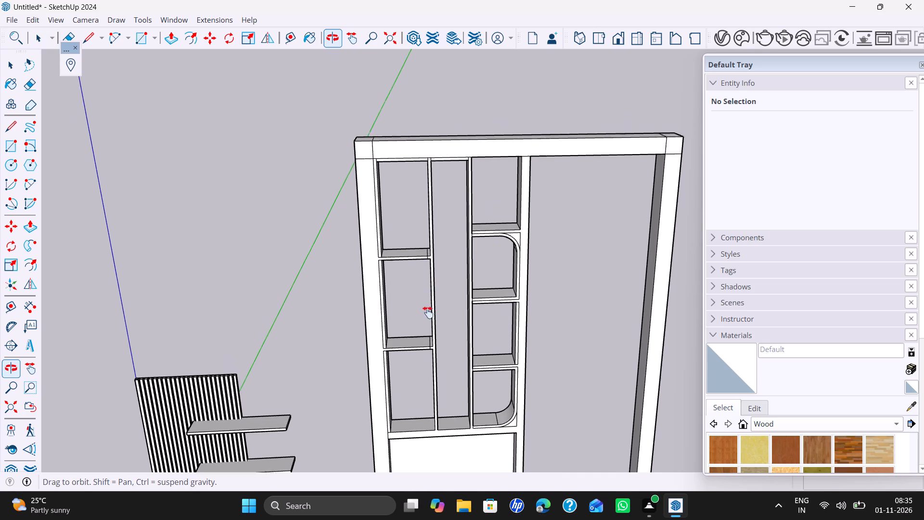
{"action": "middle_click_drag", "start_coordinate": [428, 312], "coordinate": [424, 315], "text": "shift"}
{"action": "scroll", "coordinate": [385, 202], "scroll_direction": "up", "scroll_amount": 2}
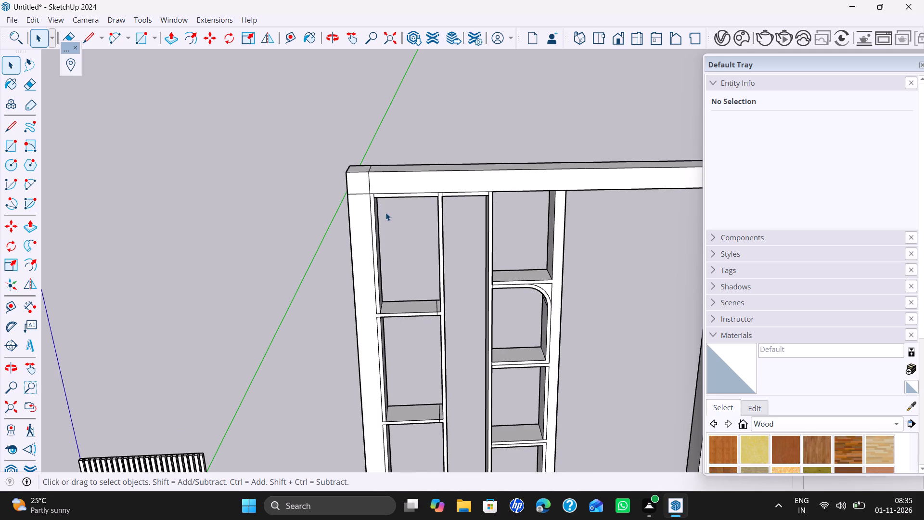
{"action": "key", "text": "t"}
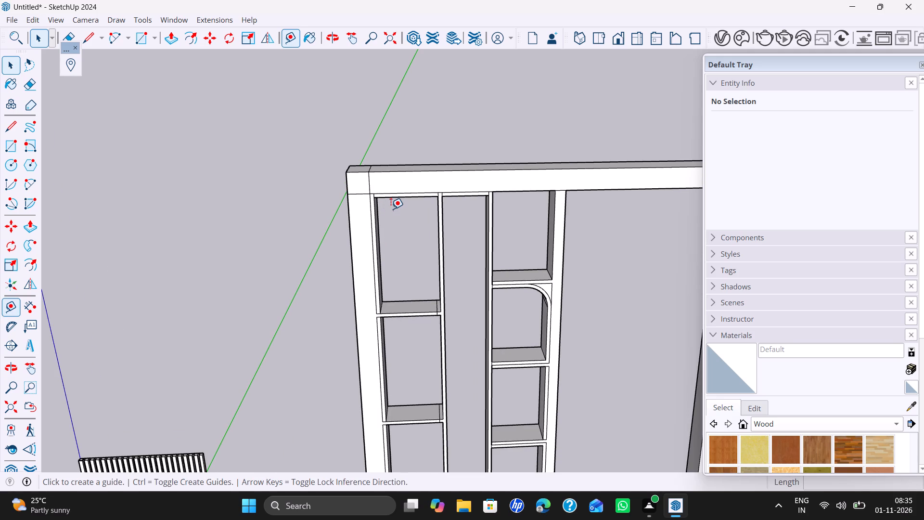
{"action": "scroll", "coordinate": [395, 194], "scroll_direction": "up", "scroll_amount": 8}
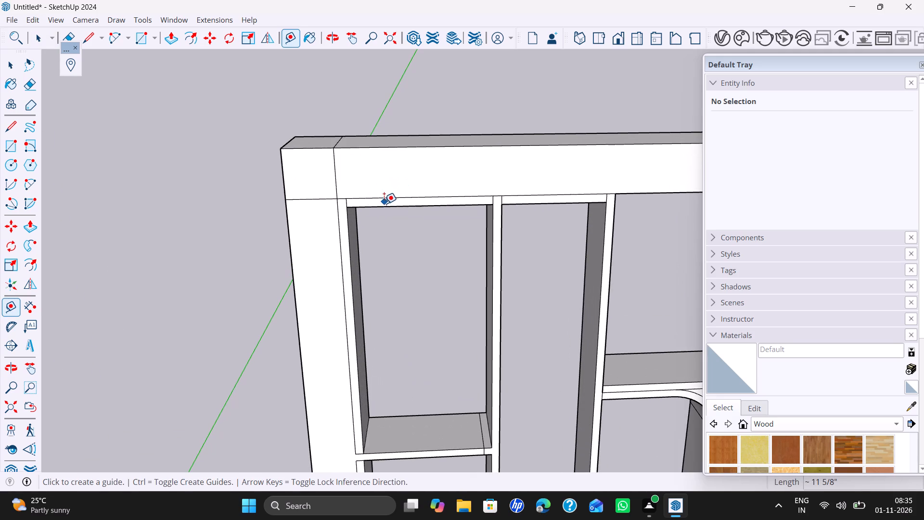
{"action": "left_click", "coordinate": [384, 206]}
{"action": "key", "text": "Up"}
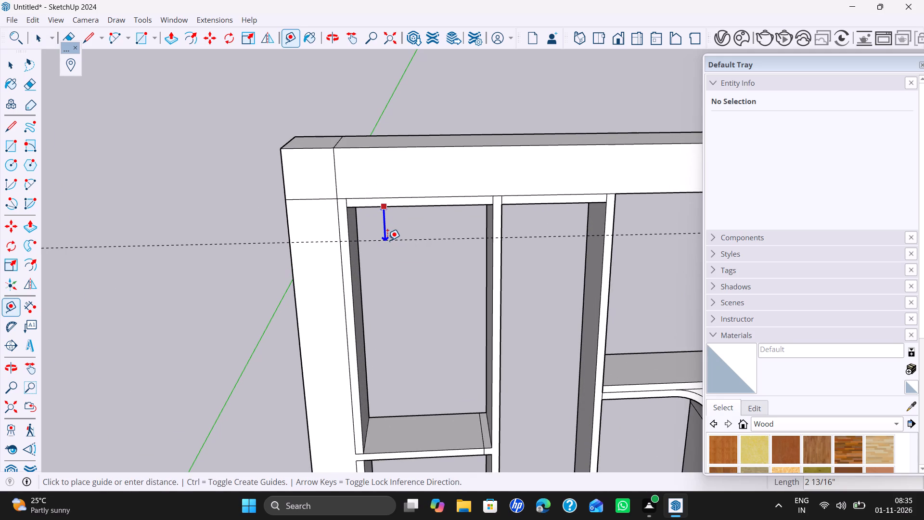
{"action": "type", "text": "100MM"}
{"action": "key", "text": "Return"}
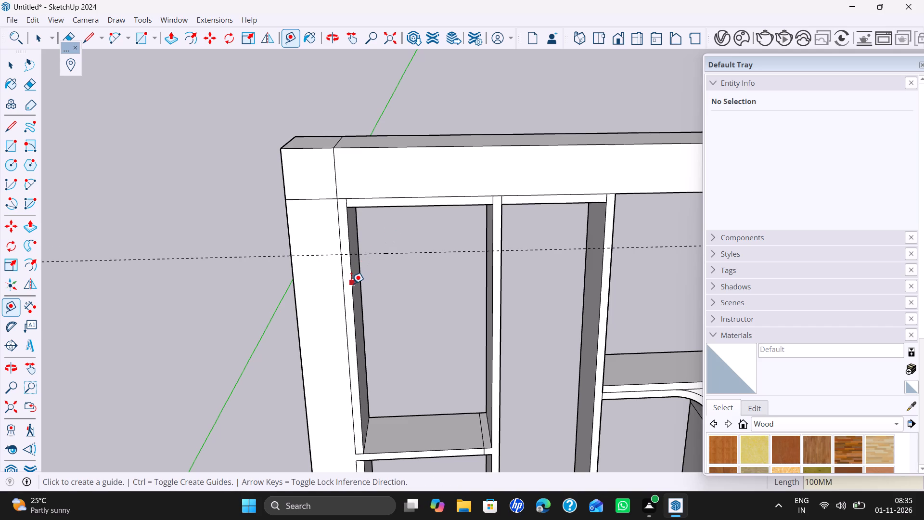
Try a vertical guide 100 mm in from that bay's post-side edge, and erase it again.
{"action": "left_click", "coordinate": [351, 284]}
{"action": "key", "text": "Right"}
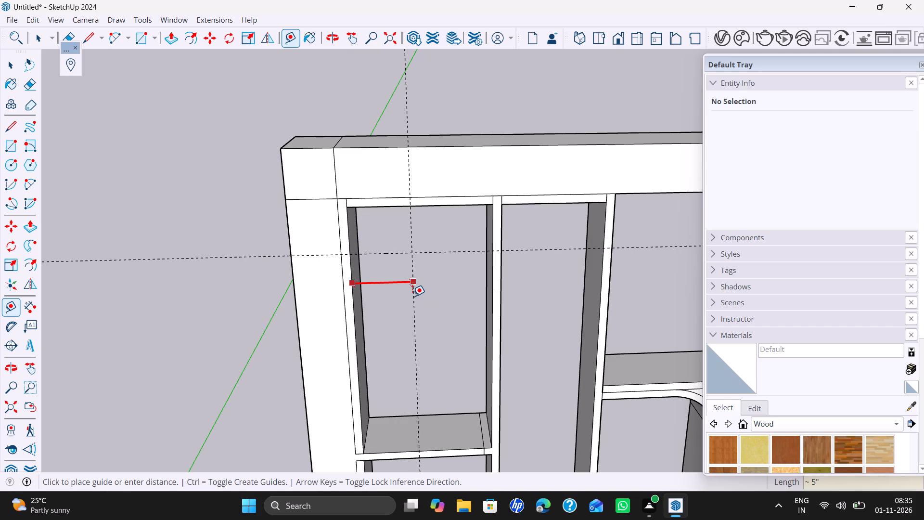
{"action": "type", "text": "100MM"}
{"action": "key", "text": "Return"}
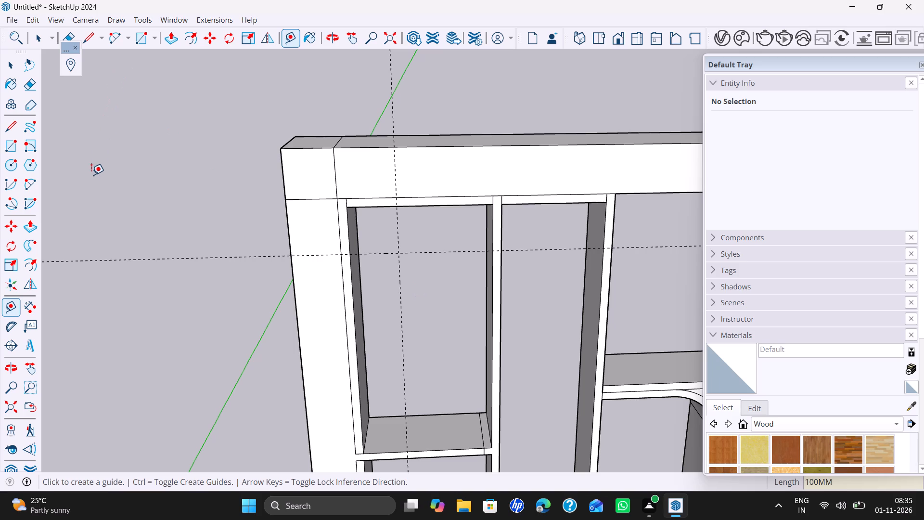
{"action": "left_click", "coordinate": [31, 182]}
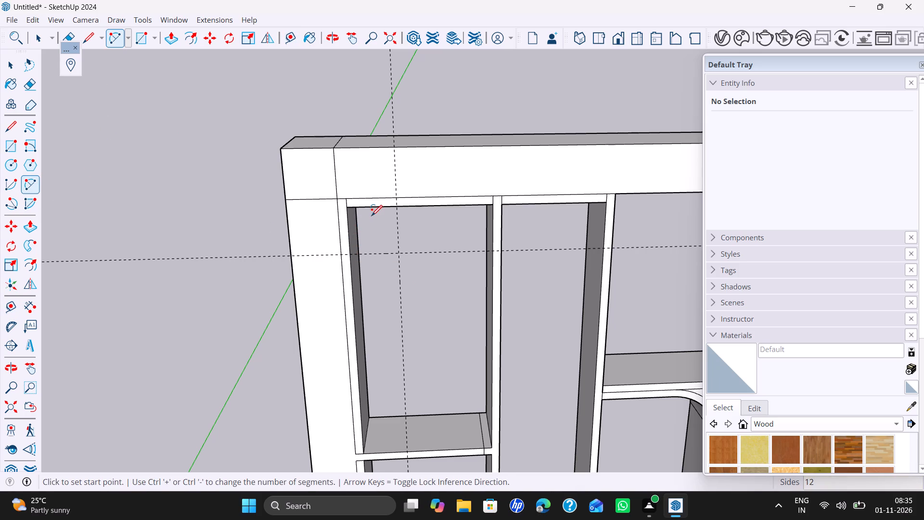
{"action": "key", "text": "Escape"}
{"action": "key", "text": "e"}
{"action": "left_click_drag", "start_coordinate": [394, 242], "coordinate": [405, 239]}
Place a vertical guide 100 mm in from the same bay's divider-side edge.
{"action": "key", "text": "t"}
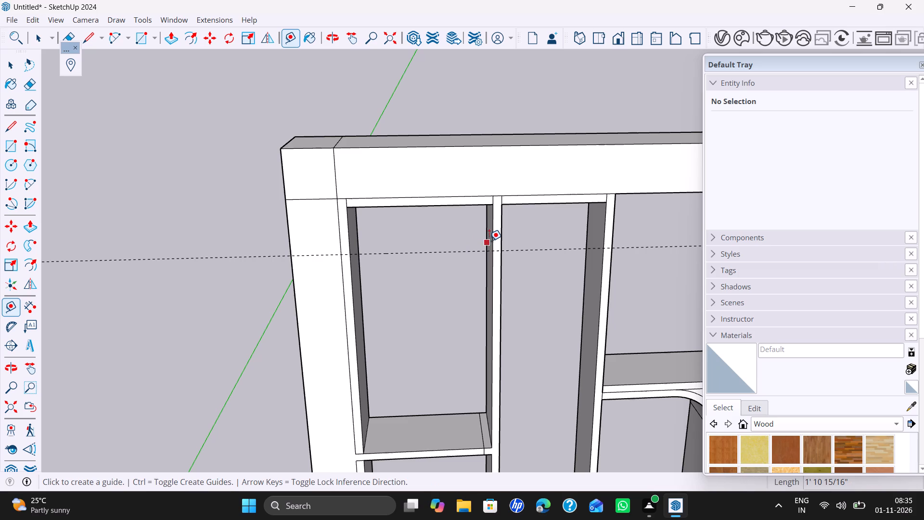
{"action": "left_click", "coordinate": [492, 238]}
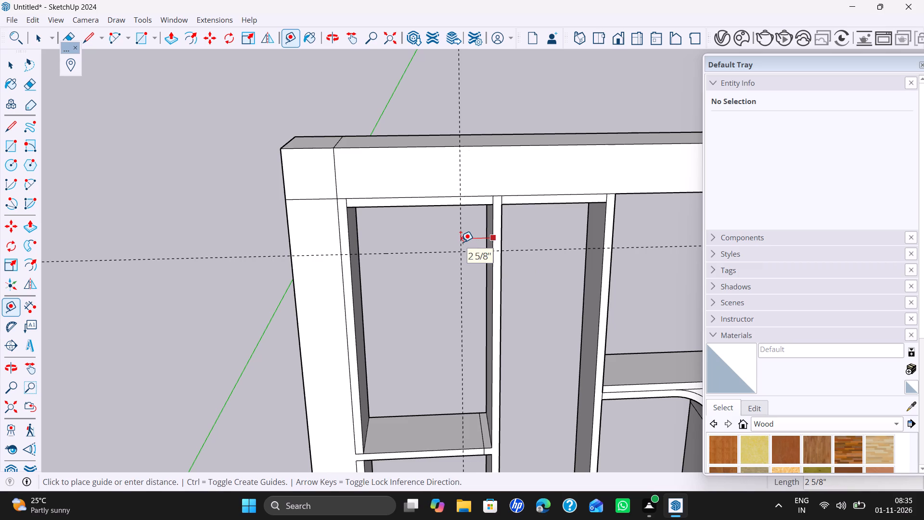
{"action": "type", "text": "100MM"}
{"action": "key", "text": "Return"}
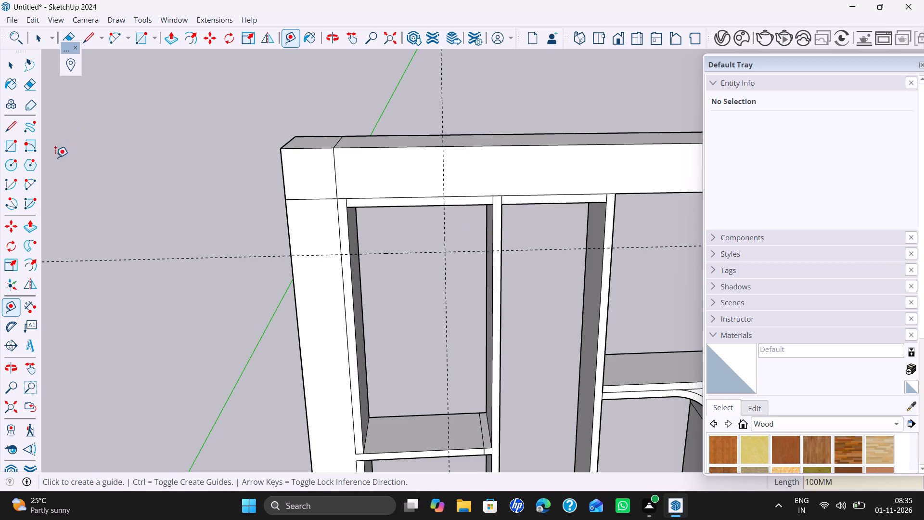
Draw a rounding arc across the bay's upper divider-side corner, joining the points where the guides meet its edges.
{"action": "left_click", "coordinate": [35, 187]}
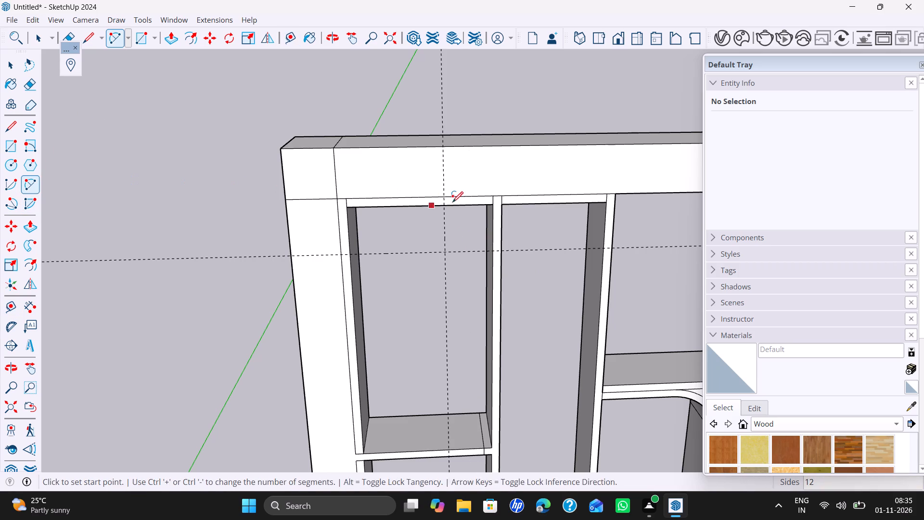
{"action": "left_click", "coordinate": [446, 205]}
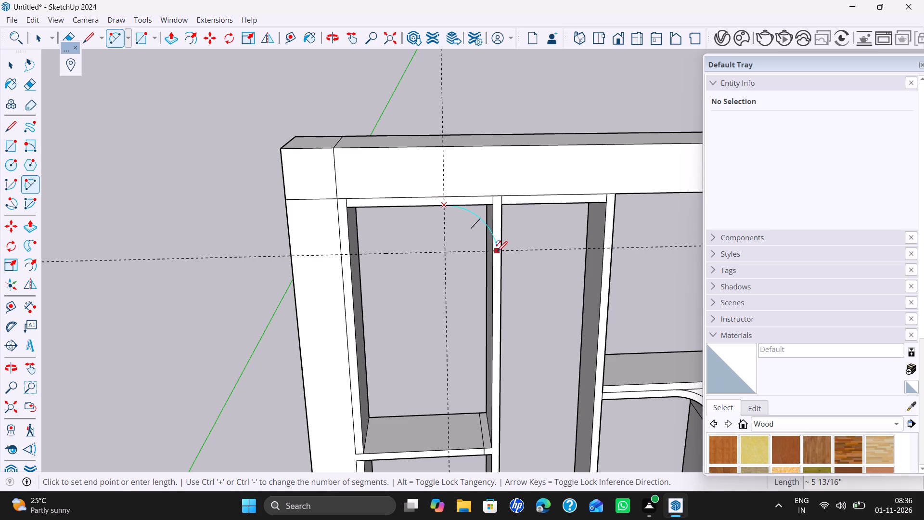
{"action": "double_click", "coordinate": [493, 251]}
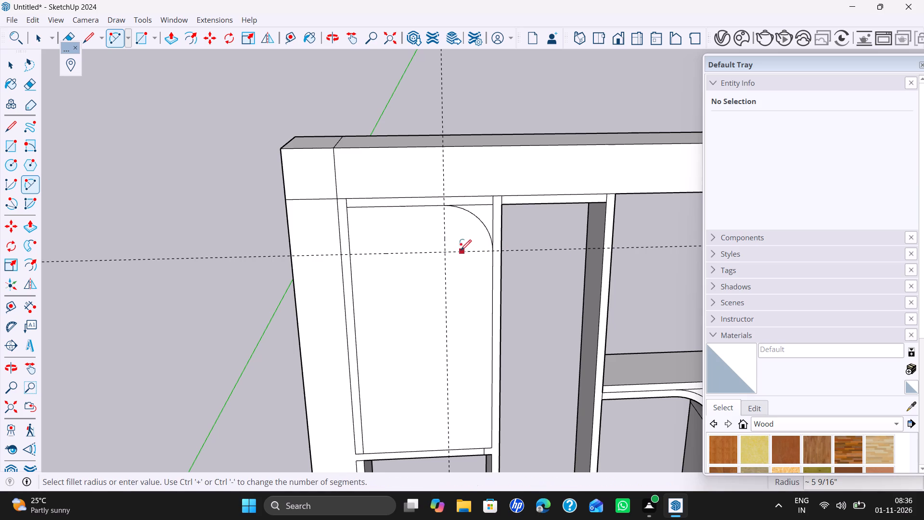
{"action": "key", "text": "space"}
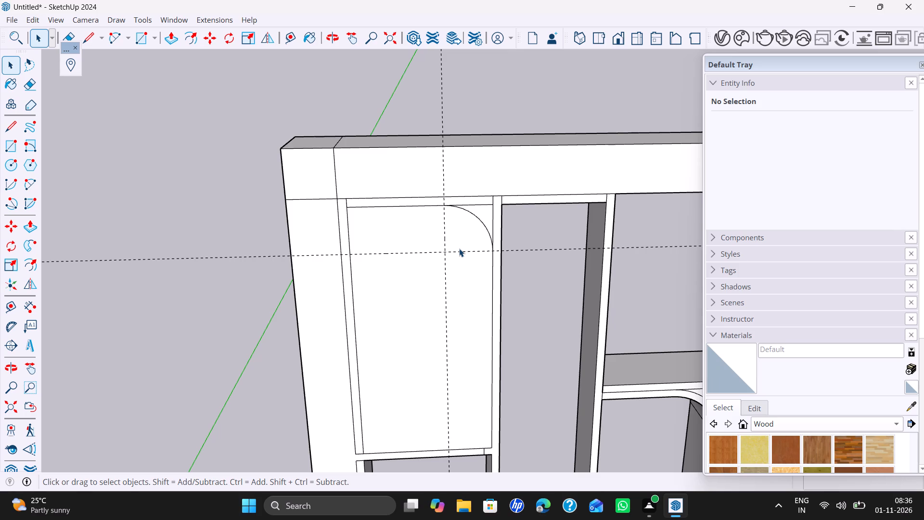
Erase both construction guides in the bay.
{"action": "key", "text": "e"}
{"action": "left_click_drag", "start_coordinate": [450, 236], "coordinate": [443, 258]}
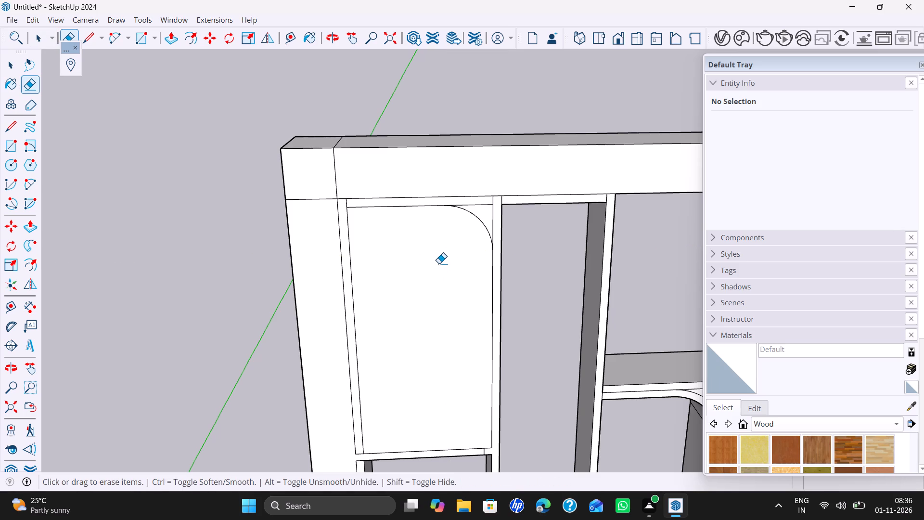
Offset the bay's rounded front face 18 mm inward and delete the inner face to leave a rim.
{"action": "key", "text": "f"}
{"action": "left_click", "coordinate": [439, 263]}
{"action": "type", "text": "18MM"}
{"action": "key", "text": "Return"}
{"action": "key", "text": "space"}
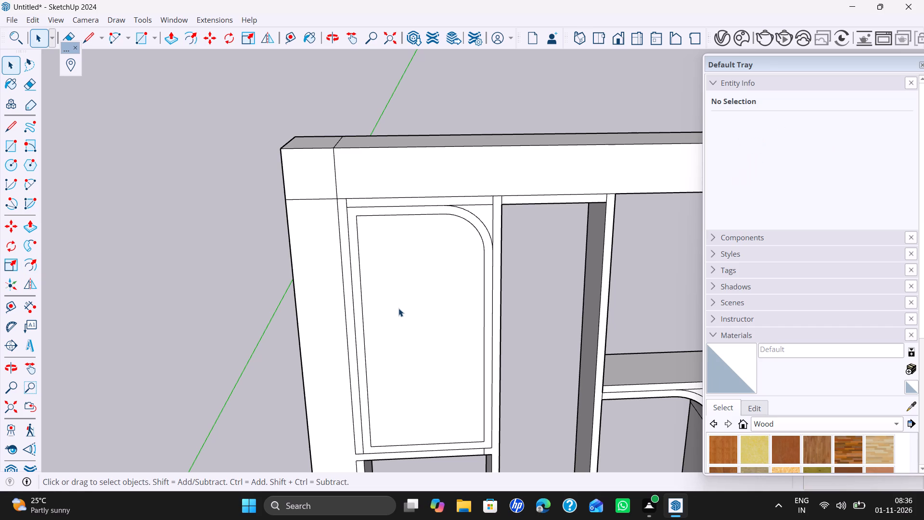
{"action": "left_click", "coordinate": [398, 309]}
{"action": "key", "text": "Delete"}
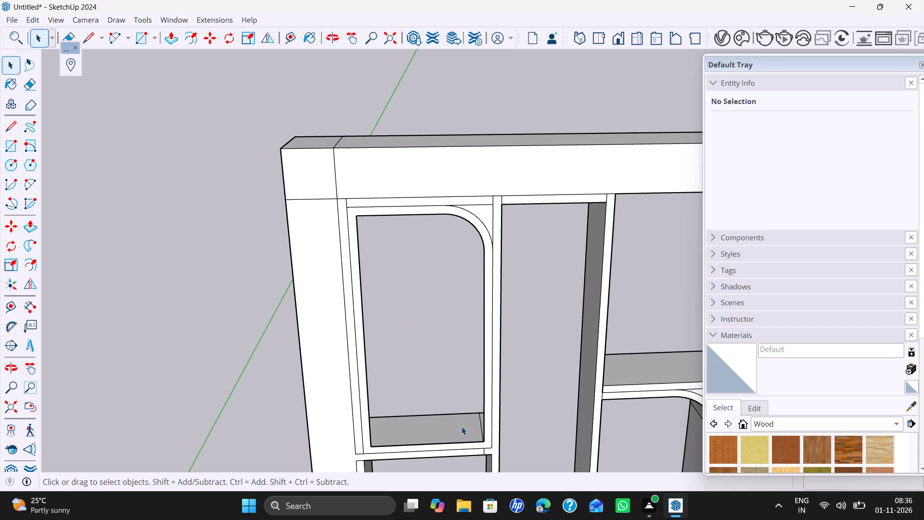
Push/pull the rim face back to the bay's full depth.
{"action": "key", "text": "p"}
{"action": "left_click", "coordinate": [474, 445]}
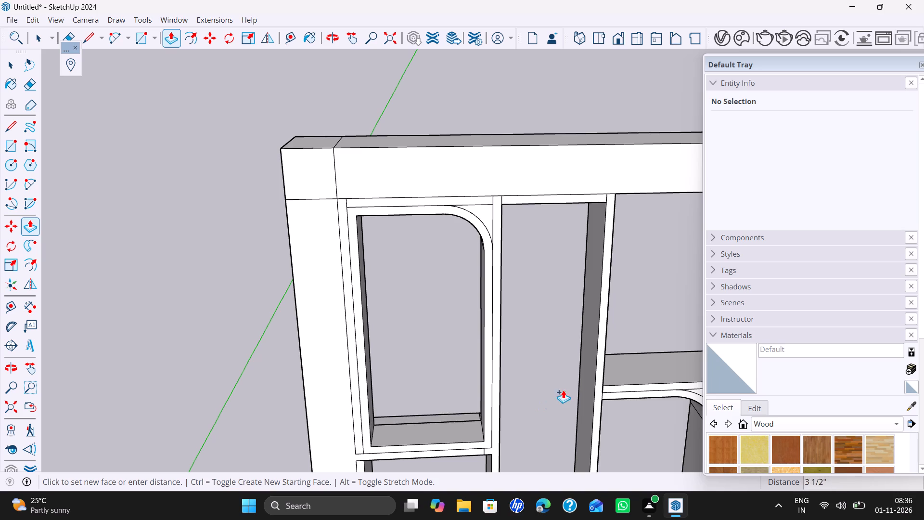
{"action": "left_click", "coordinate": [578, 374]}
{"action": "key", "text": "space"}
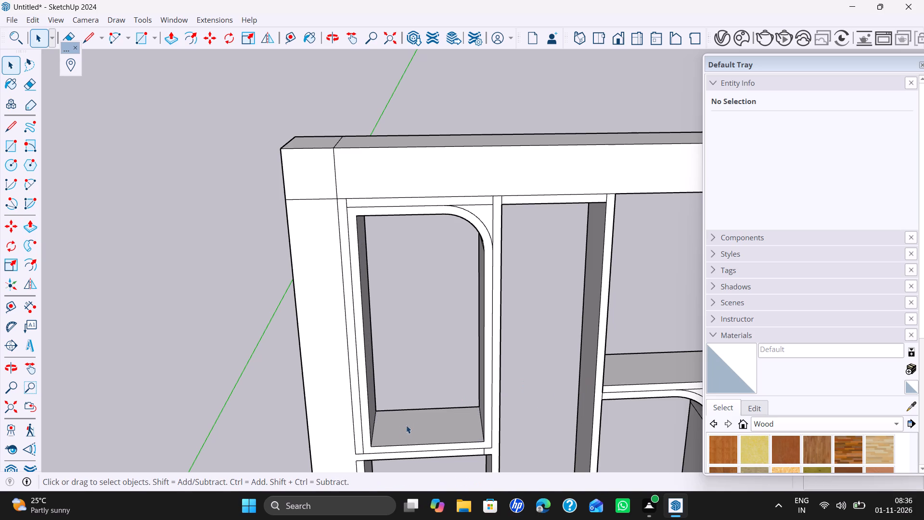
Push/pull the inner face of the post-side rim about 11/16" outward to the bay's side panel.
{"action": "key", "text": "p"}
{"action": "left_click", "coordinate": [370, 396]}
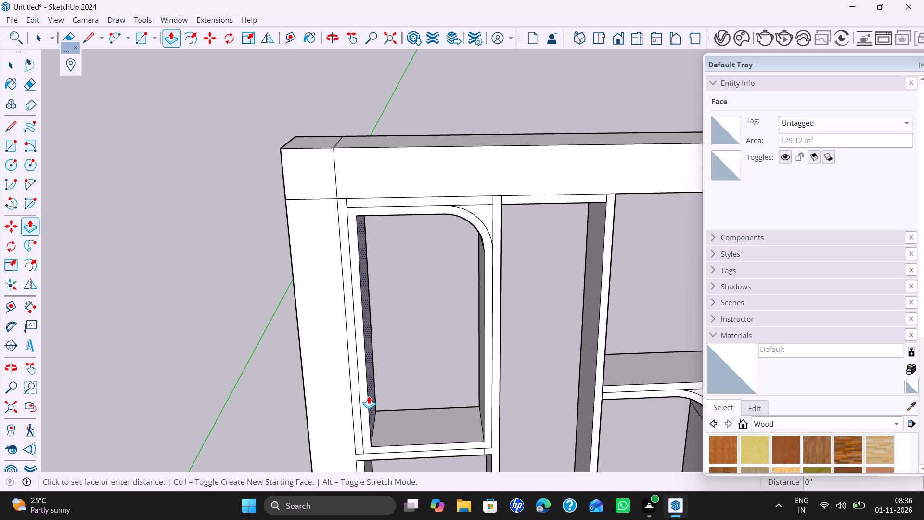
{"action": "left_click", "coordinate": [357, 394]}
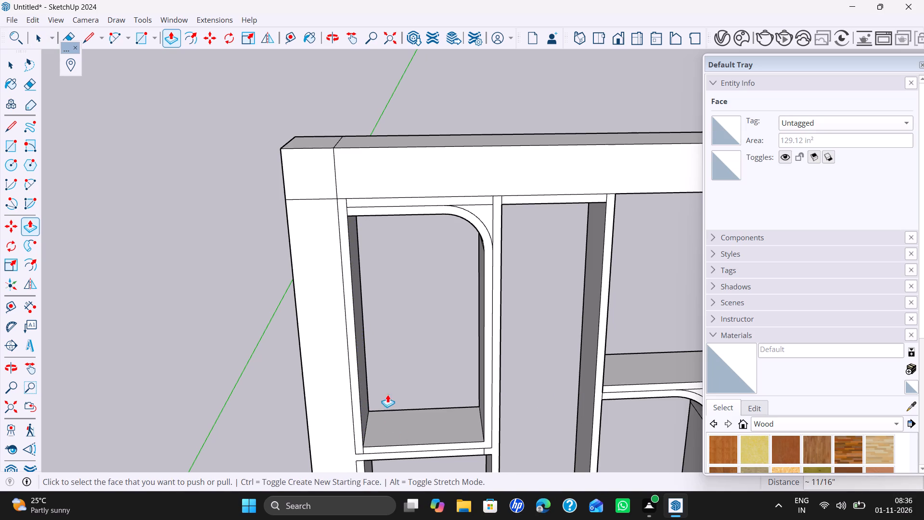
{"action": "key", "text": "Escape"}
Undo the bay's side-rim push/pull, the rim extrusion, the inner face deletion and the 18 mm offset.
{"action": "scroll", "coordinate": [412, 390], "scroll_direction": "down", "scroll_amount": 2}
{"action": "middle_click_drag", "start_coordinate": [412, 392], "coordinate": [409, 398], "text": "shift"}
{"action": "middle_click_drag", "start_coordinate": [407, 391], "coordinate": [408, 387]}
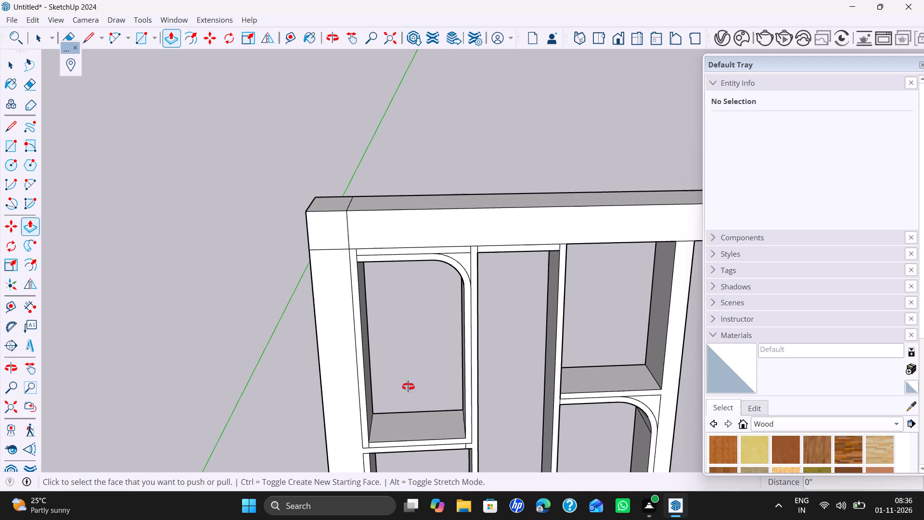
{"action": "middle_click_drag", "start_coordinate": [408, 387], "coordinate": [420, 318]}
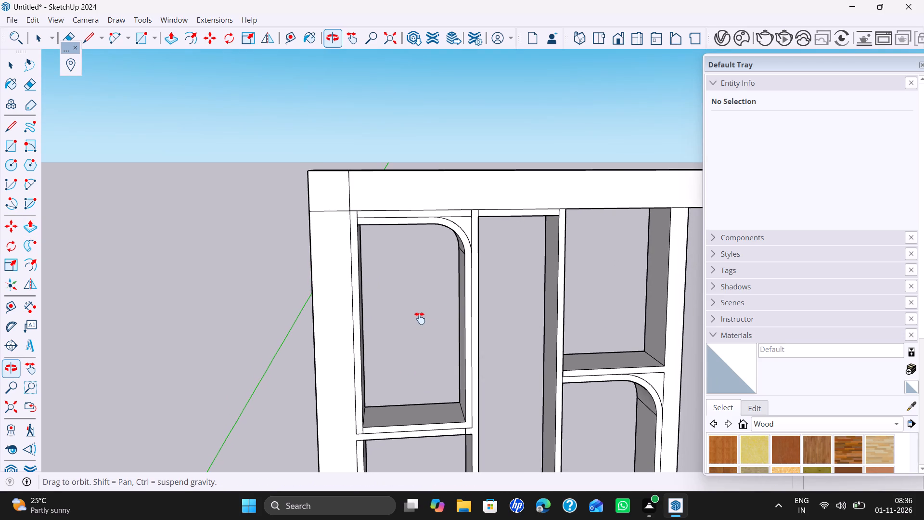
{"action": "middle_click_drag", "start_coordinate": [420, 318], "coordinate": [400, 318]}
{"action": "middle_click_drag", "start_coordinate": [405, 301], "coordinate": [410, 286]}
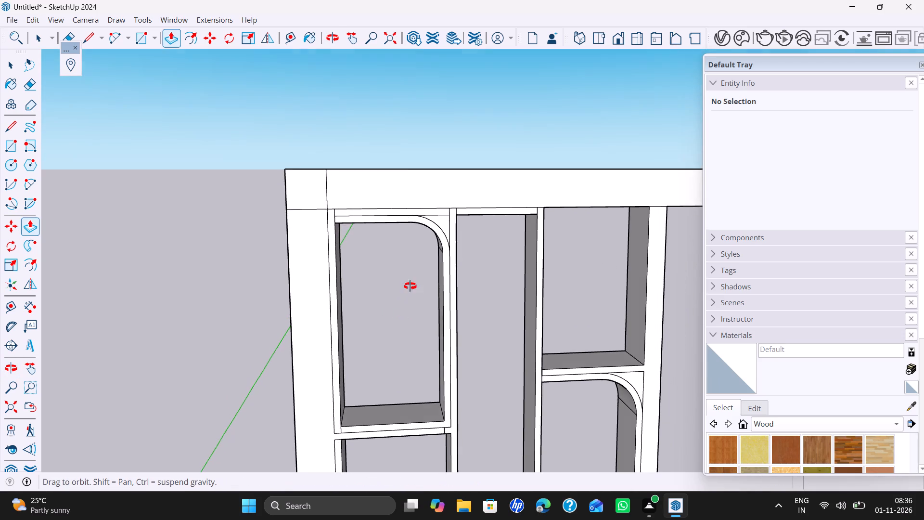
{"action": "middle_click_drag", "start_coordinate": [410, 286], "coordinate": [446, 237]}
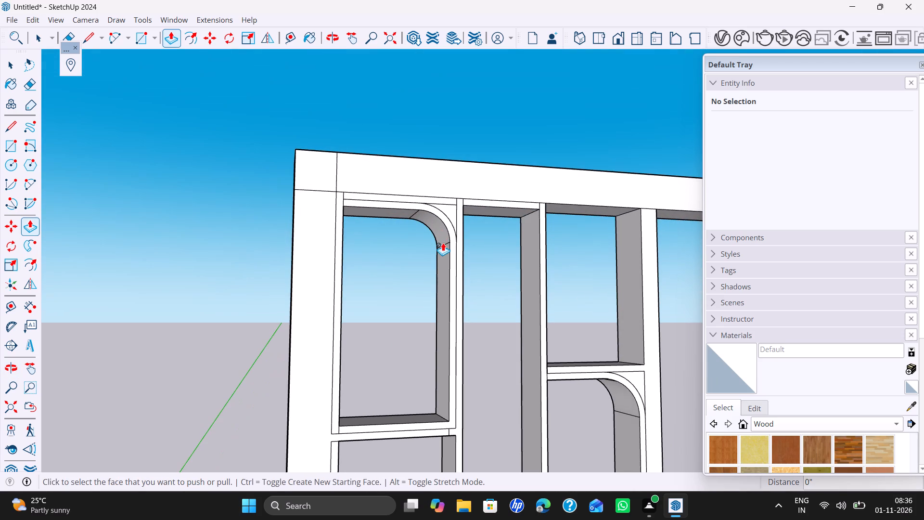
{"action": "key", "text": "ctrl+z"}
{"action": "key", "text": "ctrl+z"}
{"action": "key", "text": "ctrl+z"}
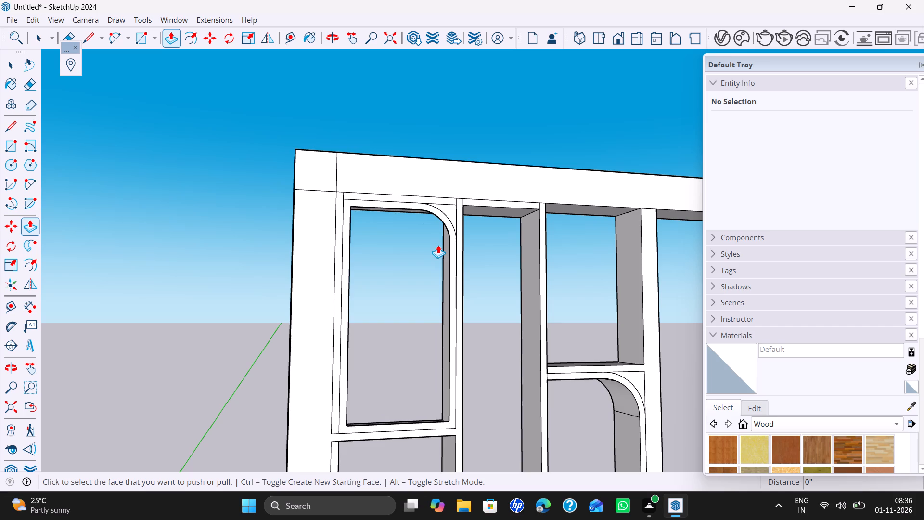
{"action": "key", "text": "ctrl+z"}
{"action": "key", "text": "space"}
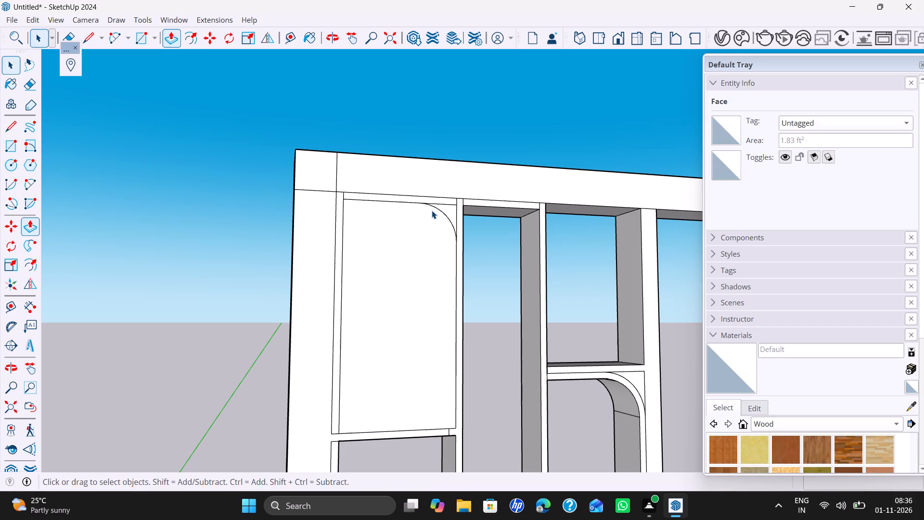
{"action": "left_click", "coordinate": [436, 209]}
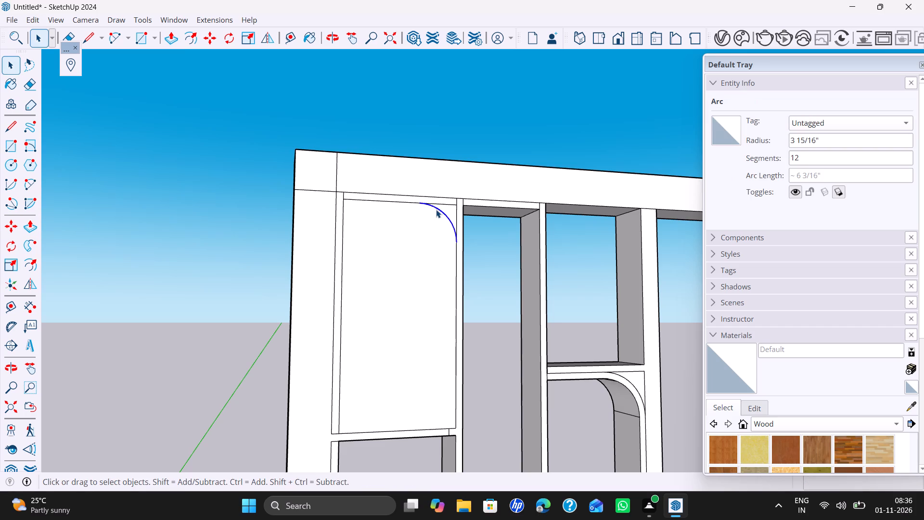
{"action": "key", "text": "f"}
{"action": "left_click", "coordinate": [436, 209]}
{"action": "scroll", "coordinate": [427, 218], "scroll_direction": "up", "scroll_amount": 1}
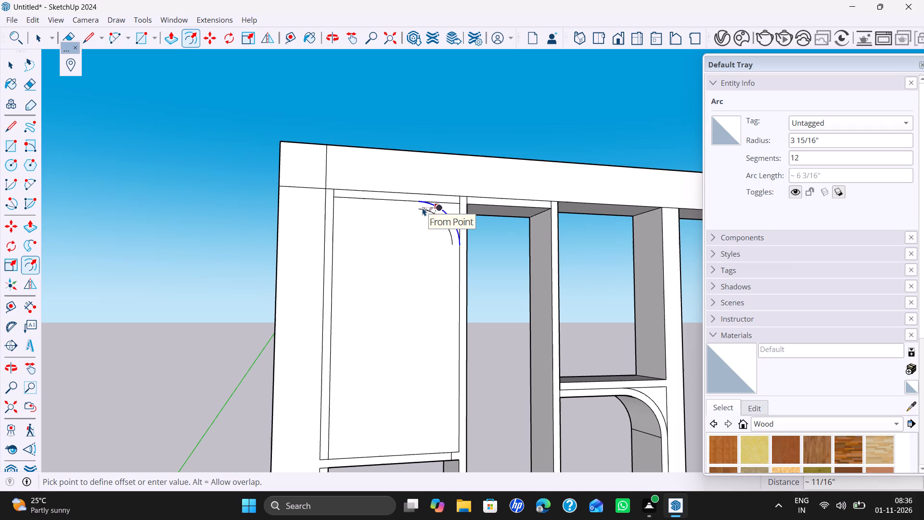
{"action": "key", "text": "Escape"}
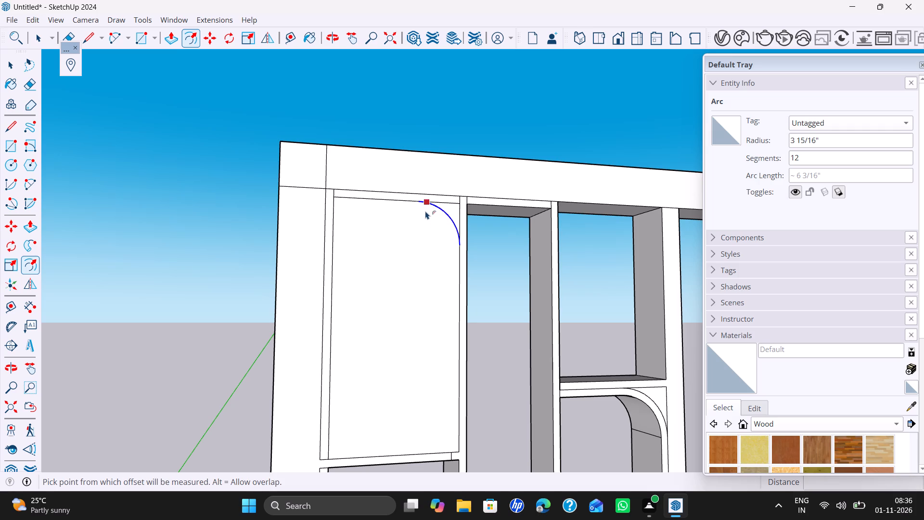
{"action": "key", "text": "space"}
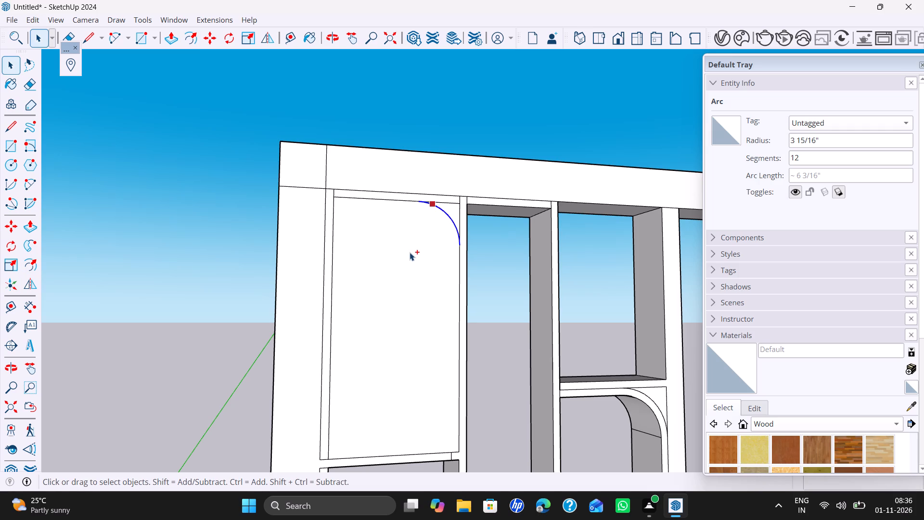
Redo the undone 18 mm offset, inner face deletion, rim extrusion and side-rim push/pull of the top rounded bay.
{"action": "key", "text": "ctrl+y"}
{"action": "key", "text": "ctrl+y"}
{"action": "key", "text": "ctrl+y"}
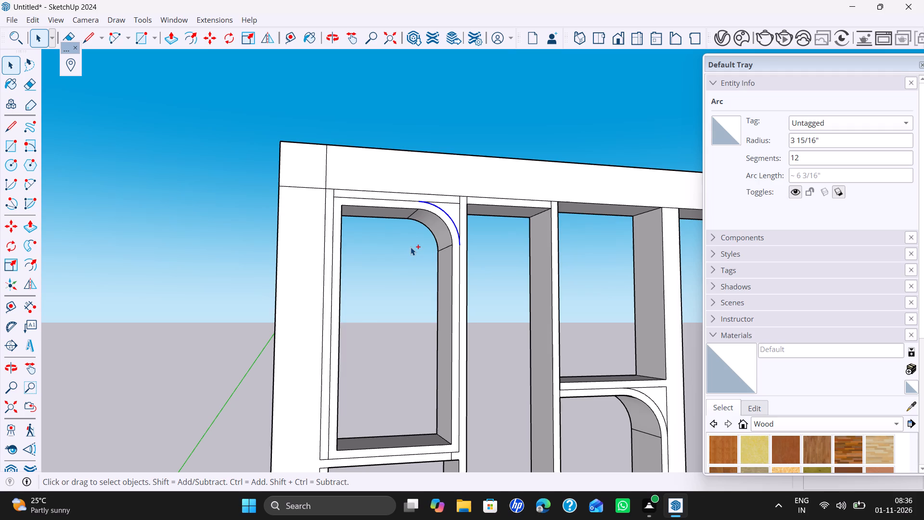
{"action": "key", "text": "ctrl+y"}
{"action": "key", "text": "ctrl+space"}
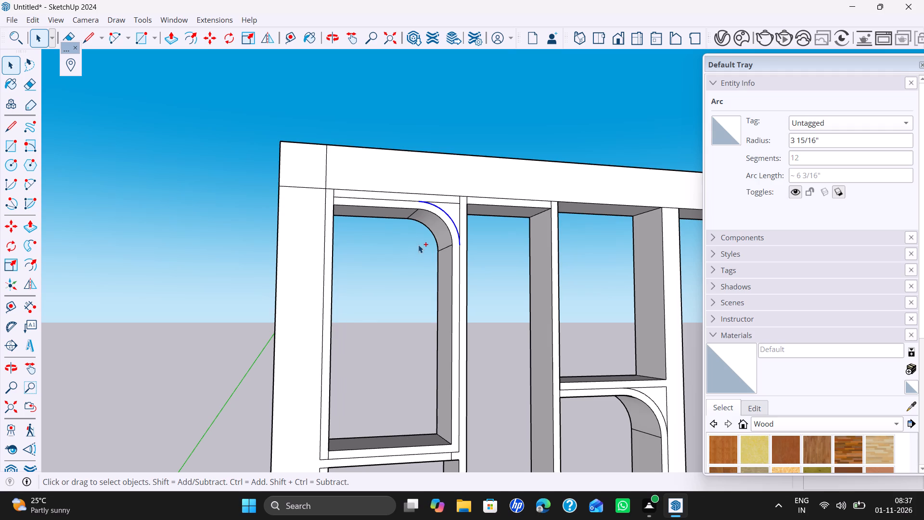
{"action": "left_click", "coordinate": [469, 121]}
Draw a rectangle about 1' 11 5/16" by 11 5/8" across the front opening of the middle bay in the post-side column.
{"action": "scroll", "coordinate": [443, 220], "scroll_direction": "down", "scroll_amount": 3}
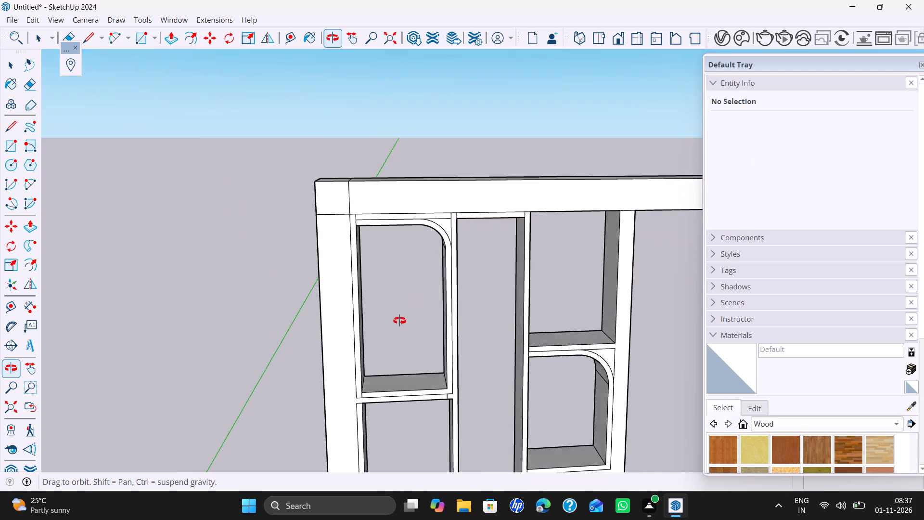
{"action": "scroll", "coordinate": [398, 306], "scroll_direction": "down", "scroll_amount": 5}
{"action": "middle_click_drag", "start_coordinate": [401, 309], "coordinate": [401, 333]}
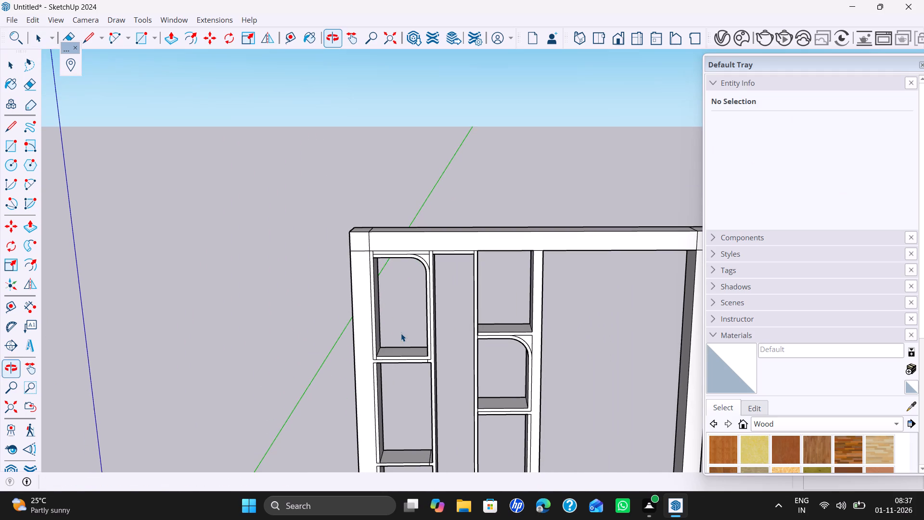
{"action": "scroll", "coordinate": [405, 330], "scroll_direction": "down", "scroll_amount": 2}
{"action": "middle_click_drag", "start_coordinate": [405, 330], "coordinate": [372, 299], "text": "shift"}
{"action": "middle_click_drag", "start_coordinate": [376, 305], "coordinate": [369, 268], "text": "shift"}
{"action": "middle_click_drag", "start_coordinate": [368, 282], "coordinate": [385, 258]}
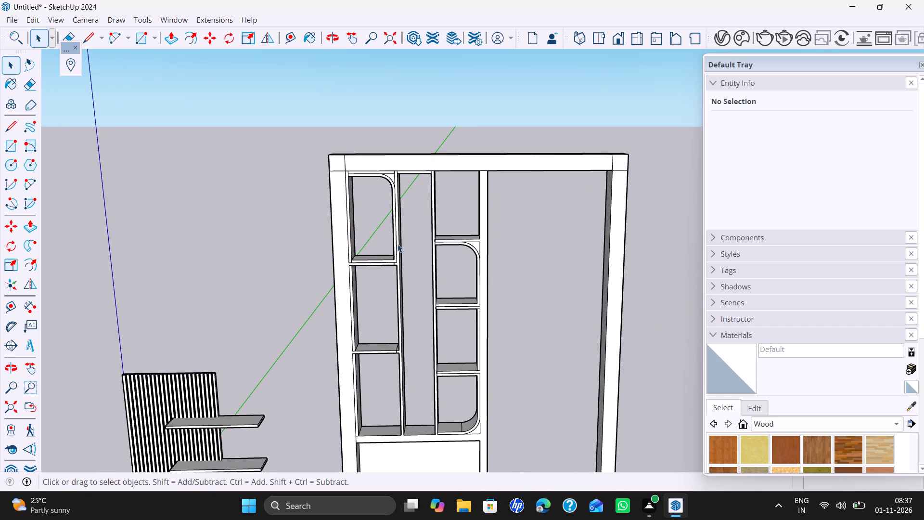
{"action": "scroll", "coordinate": [410, 256], "scroll_direction": "down", "scroll_amount": 2}
{"action": "scroll", "coordinate": [364, 289], "scroll_direction": "up", "scroll_amount": 6}
{"action": "middle_click_drag", "start_coordinate": [367, 317], "coordinate": [371, 287]}
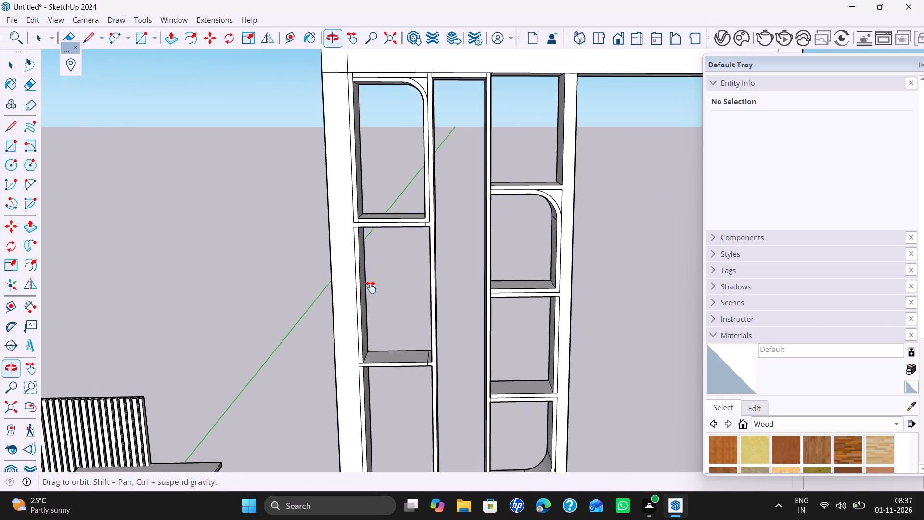
{"action": "middle_click_drag", "start_coordinate": [371, 287], "coordinate": [374, 274]}
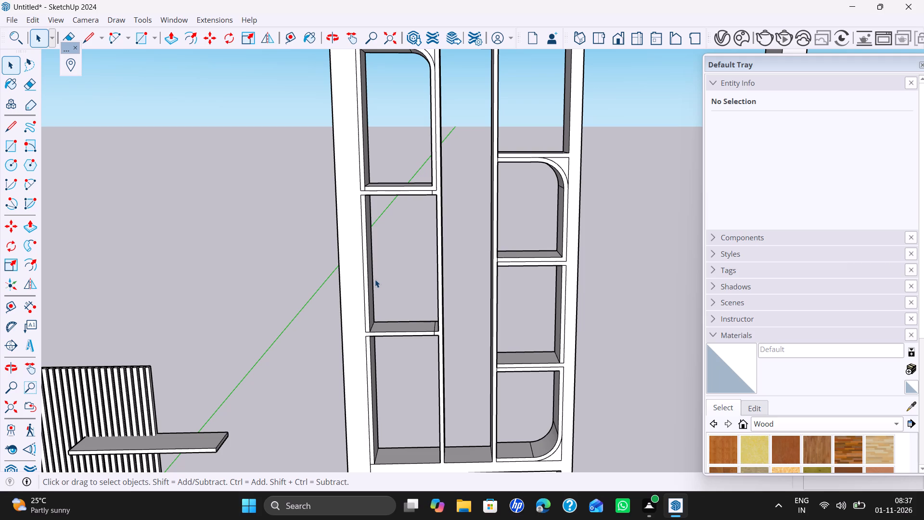
{"action": "right_click", "coordinate": [392, 263]}
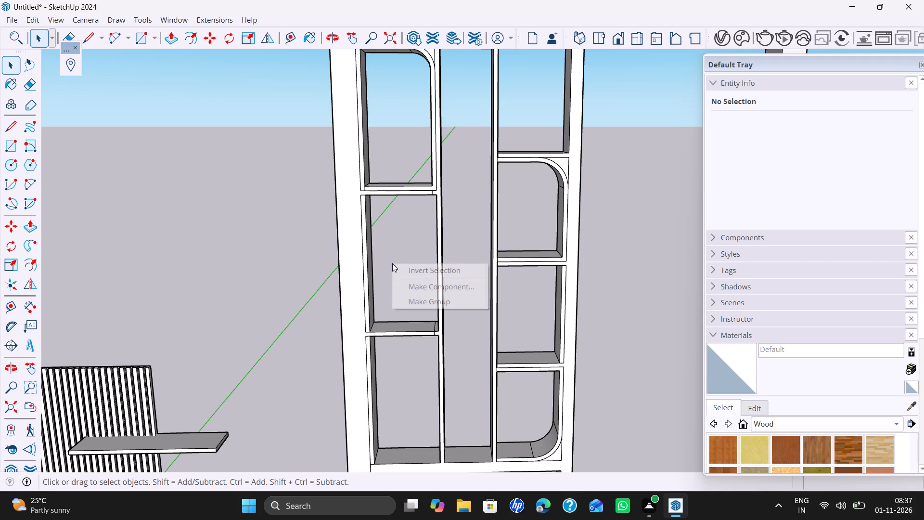
{"action": "key", "text": "r"}
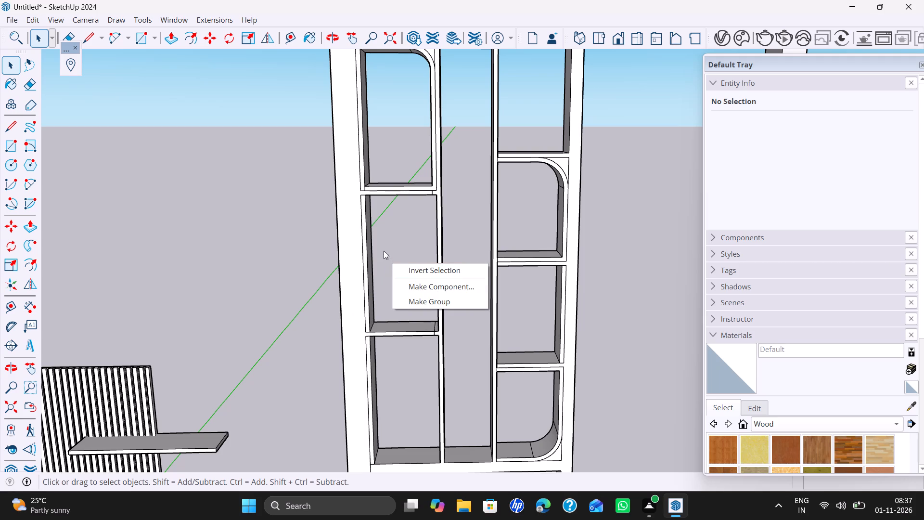
{"action": "left_click", "coordinate": [385, 234]}
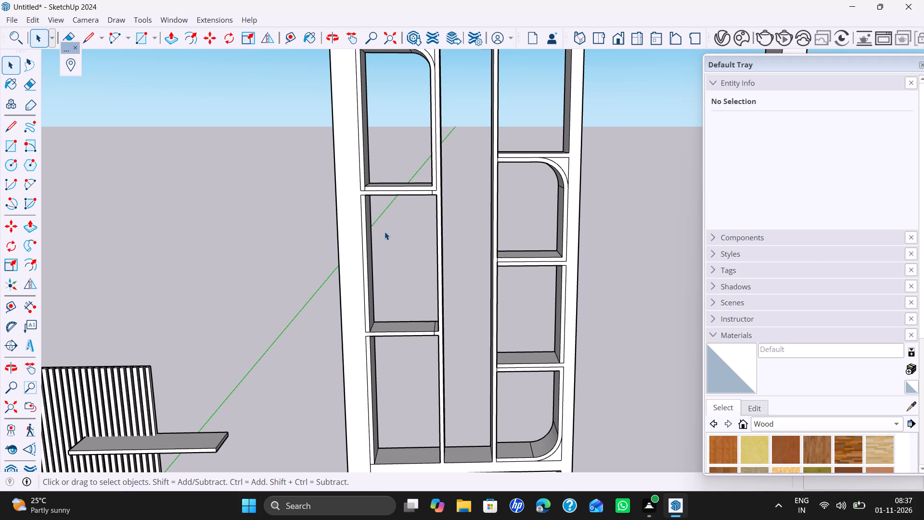
{"action": "key", "text": "r"}
{"action": "left_click", "coordinate": [365, 197]}
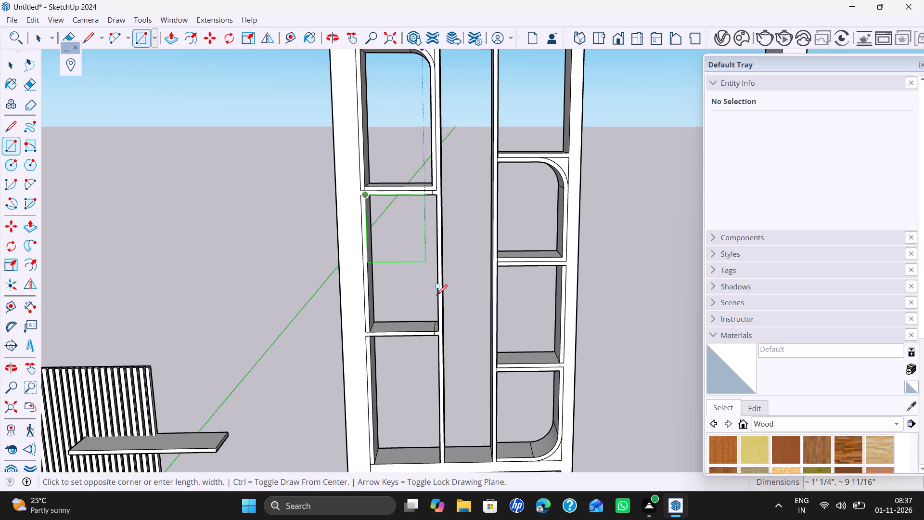
{"action": "left_click", "coordinate": [437, 332]}
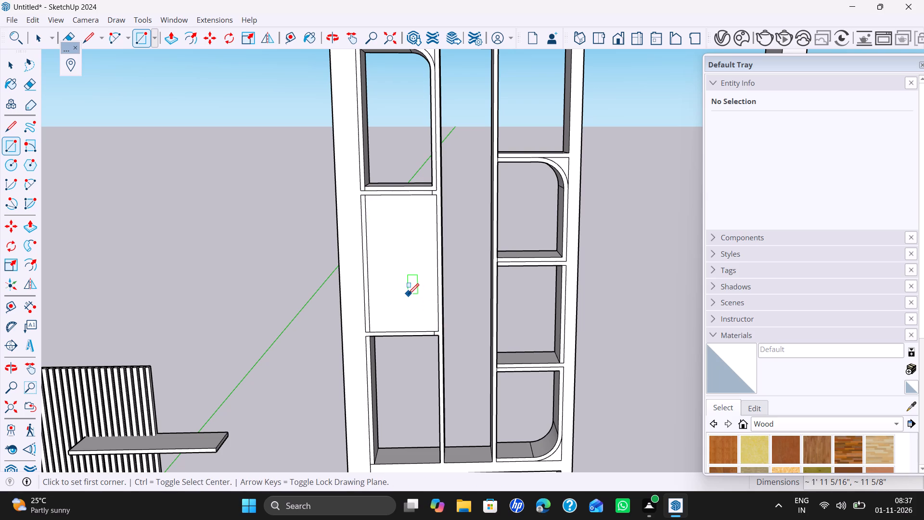
Offset the middle bay's front face 18 mm inward and delete the inner face to leave a rim.
{"action": "key", "text": "f"}
{"action": "left_click", "coordinate": [403, 284]}
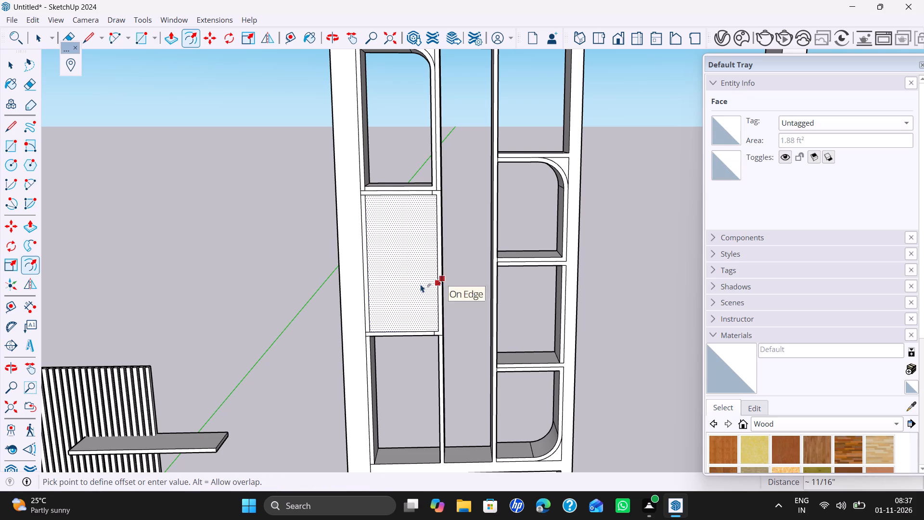
{"action": "type", "text": "18mm"}
{"action": "key", "text": "Return"}
{"action": "key", "text": "space"}
{"action": "left_click", "coordinate": [403, 289]}
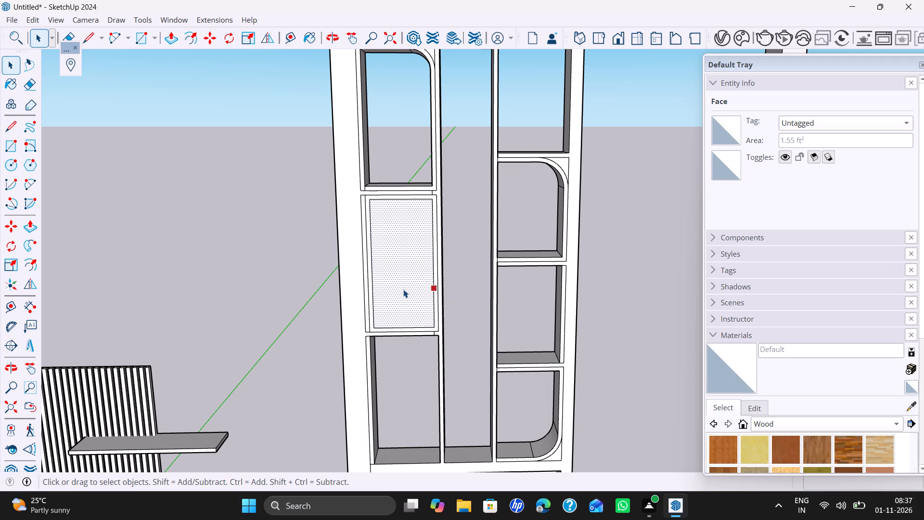
{"action": "key", "text": "Delete"}
Push/pull the middle bay's rim face 6" back to the depth of the divider.
{"action": "key", "text": "p"}
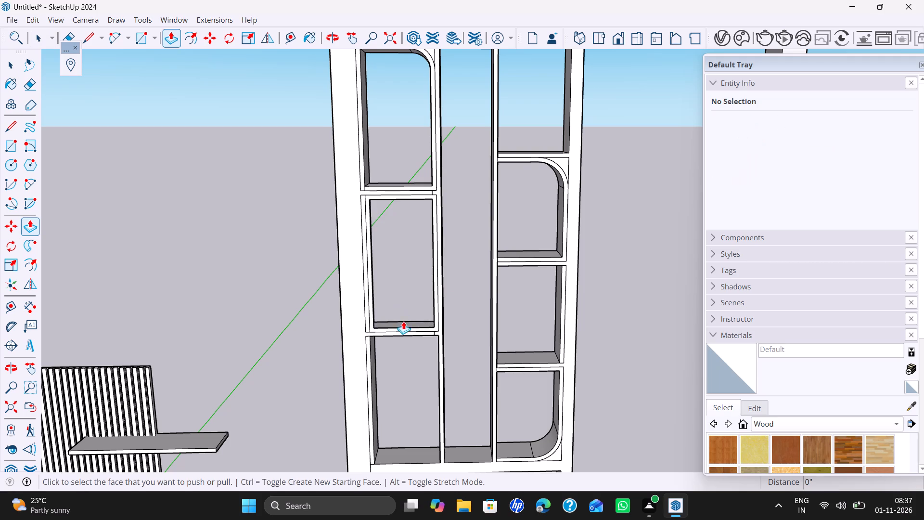
{"action": "scroll", "coordinate": [403, 326], "scroll_direction": "up", "scroll_amount": 4}
{"action": "left_click", "coordinate": [405, 330]}
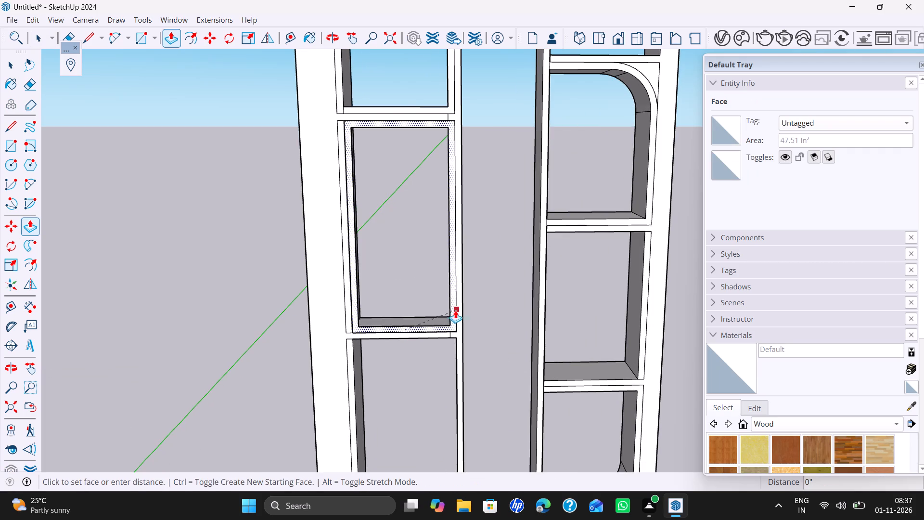
{"action": "left_click", "coordinate": [535, 246]}
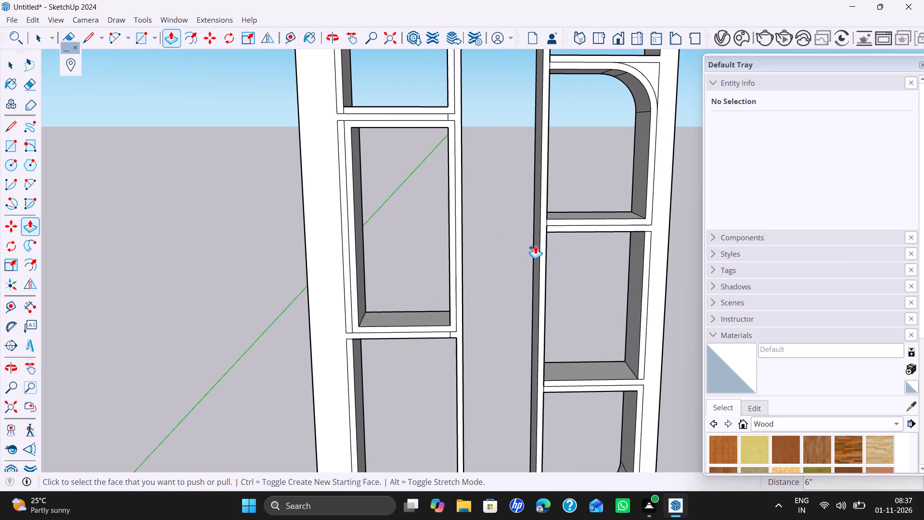
Make a new group and draw in it a rectangle about 11 5/8" by 1' 11 5/8" across the post-side column's bottom bay opening.
{"action": "scroll", "coordinate": [492, 274], "scroll_direction": "down", "scroll_amount": 4}
{"action": "middle_click_drag", "start_coordinate": [497, 294], "coordinate": [463, 228], "text": "shift"}
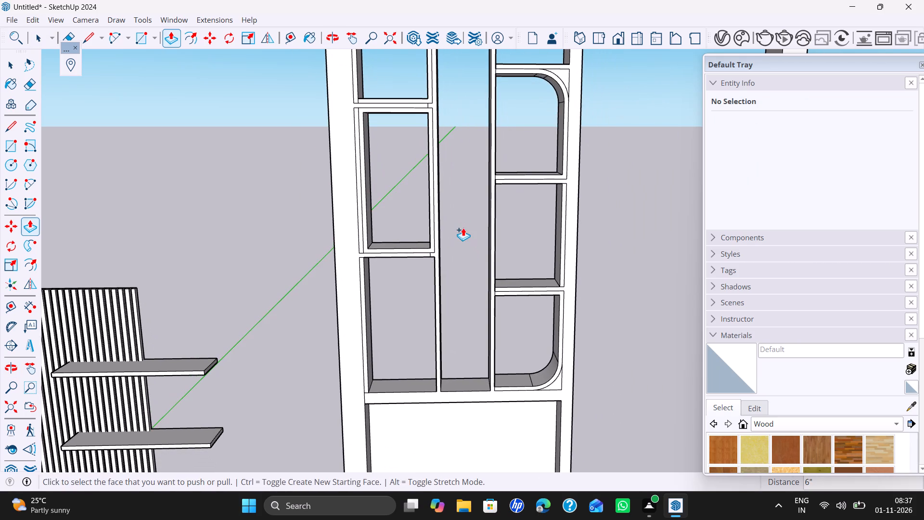
{"action": "key", "text": "space"}
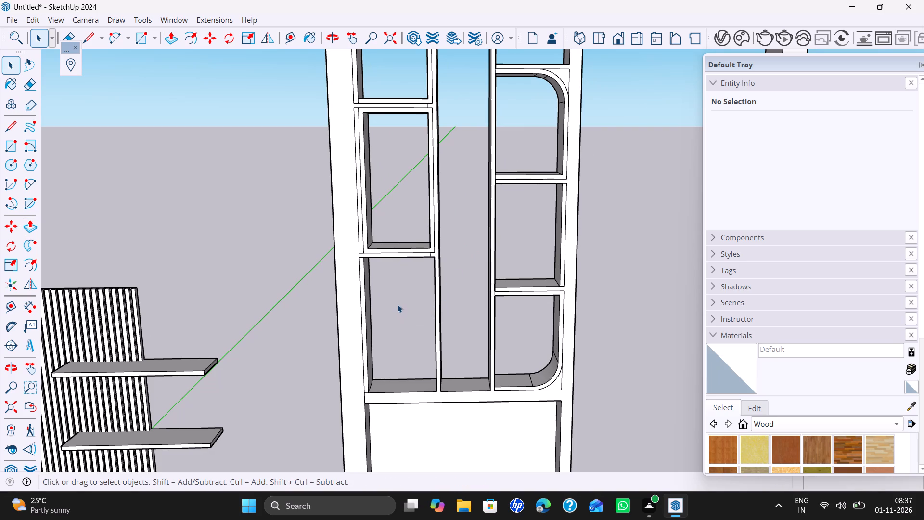
{"action": "right_click", "coordinate": [398, 304]}
{"action": "left_click", "coordinate": [410, 338]}
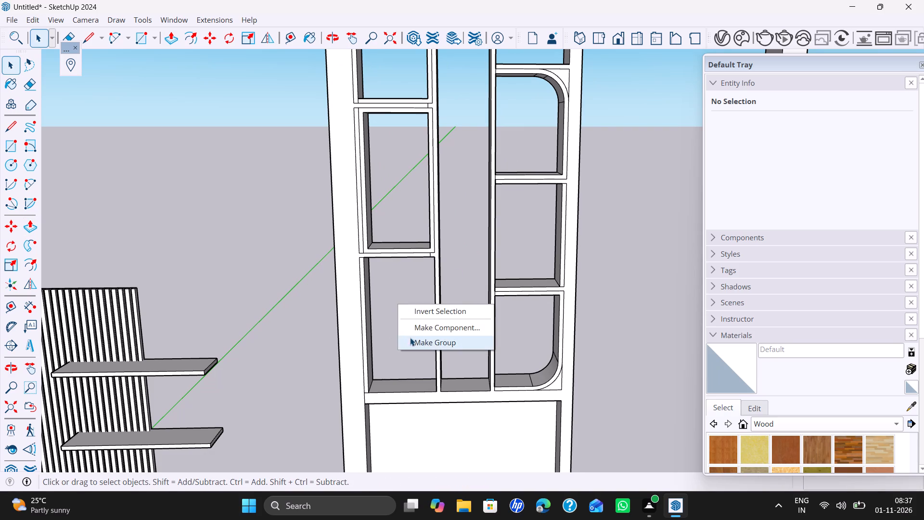
{"action": "key", "text": "r"}
{"action": "left_click", "coordinate": [363, 260]}
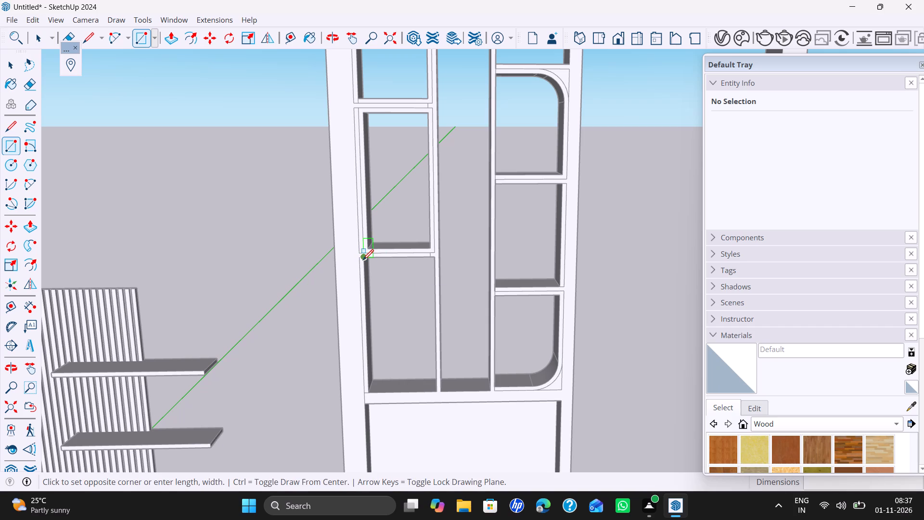
{"action": "left_click", "coordinate": [436, 391]}
Offset the bottom bay's front face 18 mm inward and delete the inner face to leave a rim.
{"action": "key", "text": "f"}
{"action": "left_click", "coordinate": [419, 368]}
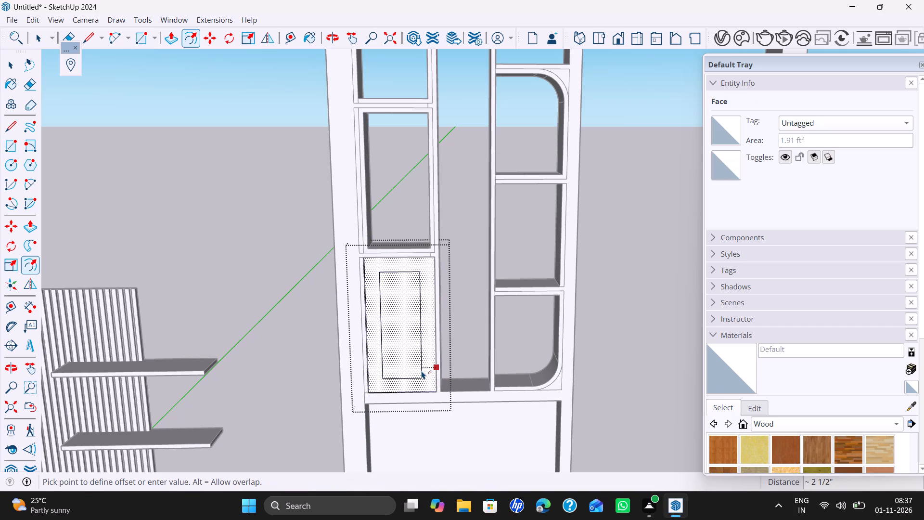
{"action": "type", "text": "18mm"}
{"action": "key", "text": "Return"}
{"action": "key", "text": "space"}
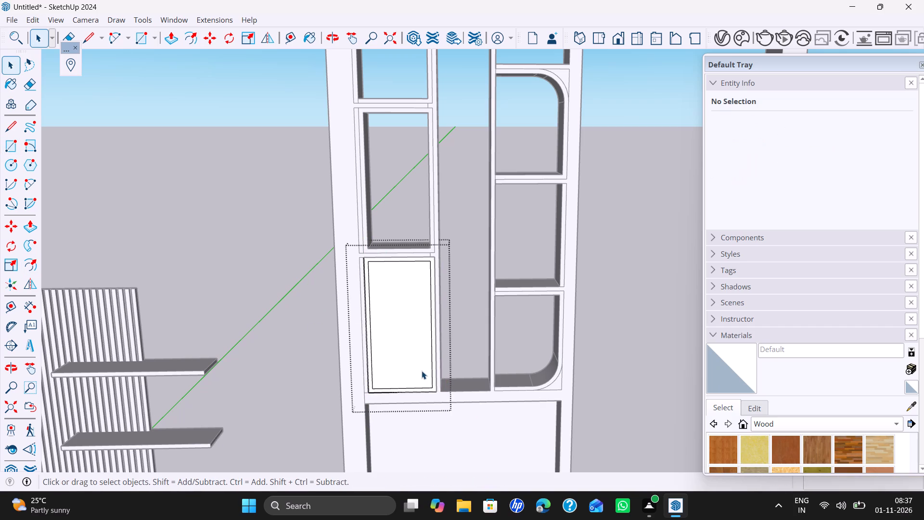
{"action": "left_click", "coordinate": [422, 371]}
{"action": "key", "text": "Delete"}
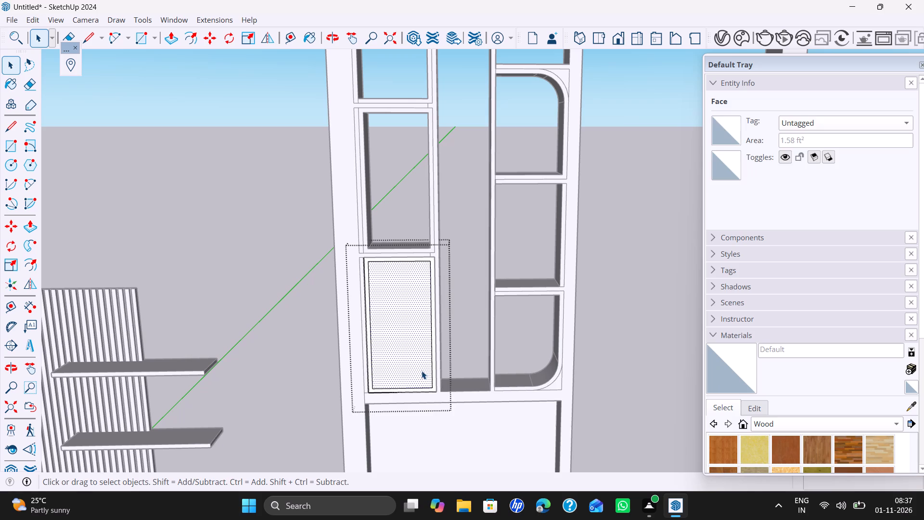
Push/pull the bottom bay's rim face back to the divider's depth and close the group.
{"action": "key", "text": "p"}
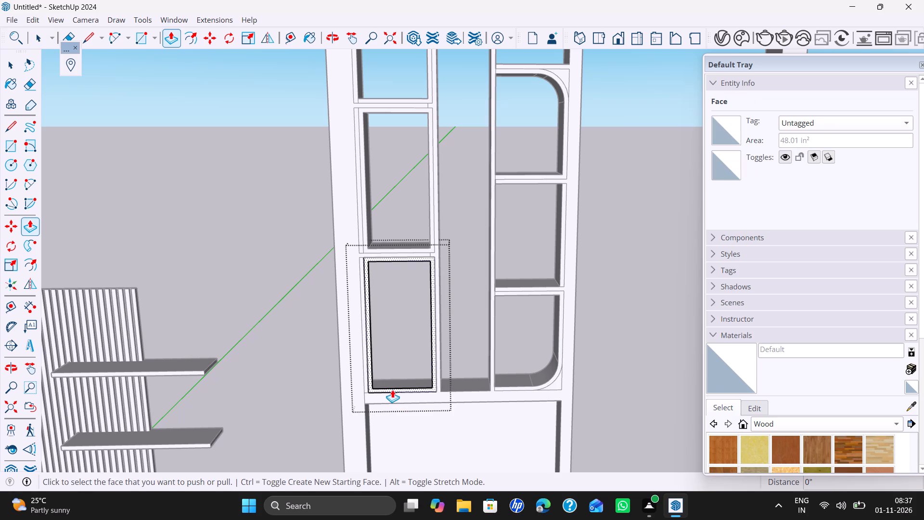
{"action": "left_click", "coordinate": [392, 390]}
{"action": "scroll", "coordinate": [471, 333], "scroll_direction": "up", "scroll_amount": 1}
{"action": "middle_click_drag", "start_coordinate": [477, 334], "coordinate": [543, 340]}
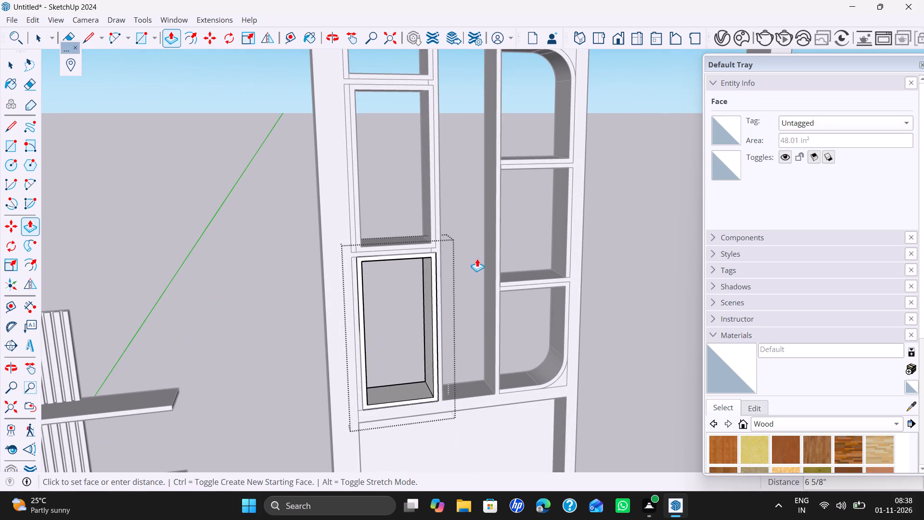
{"action": "left_click", "coordinate": [484, 249]}
{"action": "key", "text": "space"}
{"action": "left_click", "coordinate": [464, 314]}
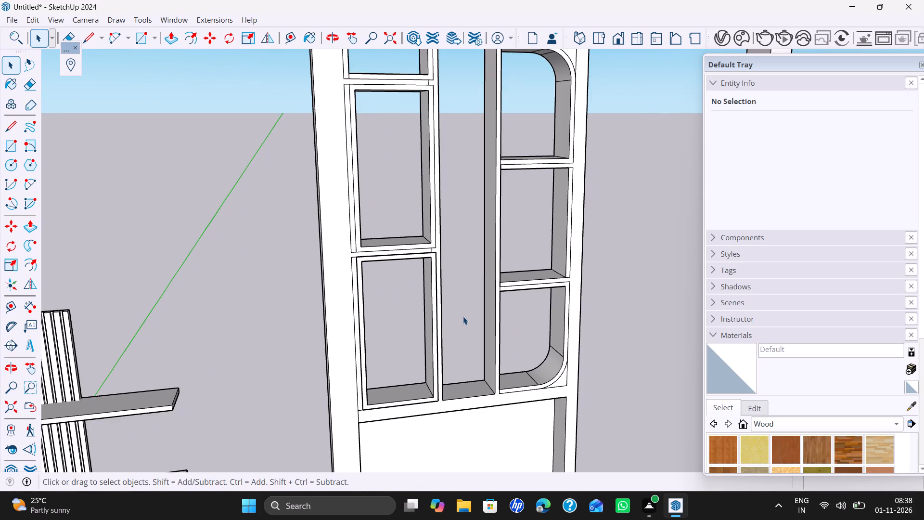
Examine the whole frame beside the fluted panel and inspect the upper shelf bays up close.
{"action": "scroll", "coordinate": [460, 319], "scroll_direction": "down", "scroll_amount": 8}
{"action": "middle_click_drag", "start_coordinate": [454, 320], "coordinate": [422, 317]}
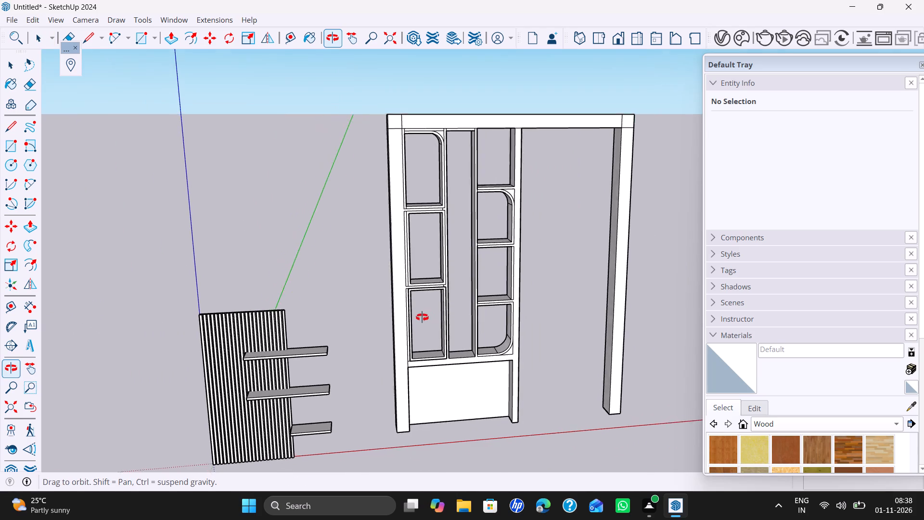
{"action": "middle_click_drag", "start_coordinate": [422, 317], "coordinate": [405, 312]}
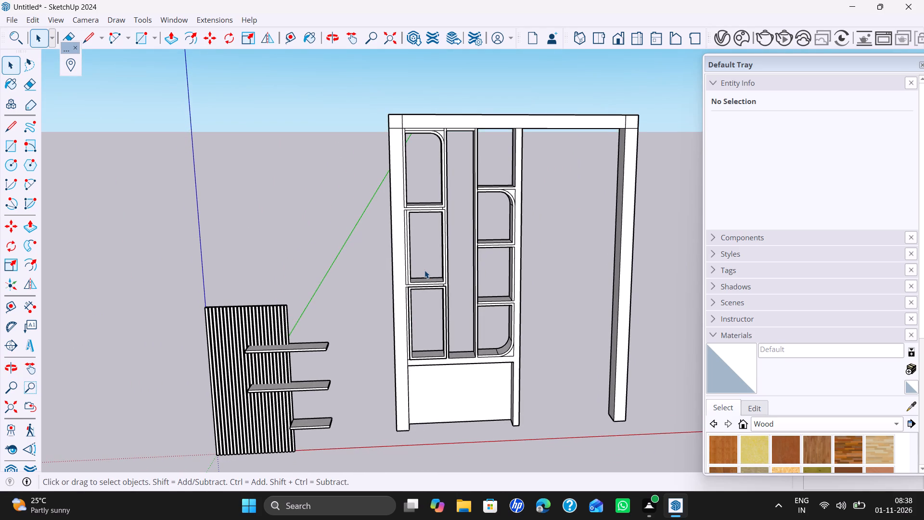
{"action": "scroll", "coordinate": [434, 262], "scroll_direction": "down", "scroll_amount": 2}
{"action": "middle_click_drag", "start_coordinate": [434, 262], "coordinate": [404, 294], "text": "shift"}
{"action": "scroll", "coordinate": [455, 179], "scroll_direction": "up", "scroll_amount": 7}
{"action": "middle_click_drag", "start_coordinate": [456, 211], "coordinate": [441, 178], "text": "shift"}
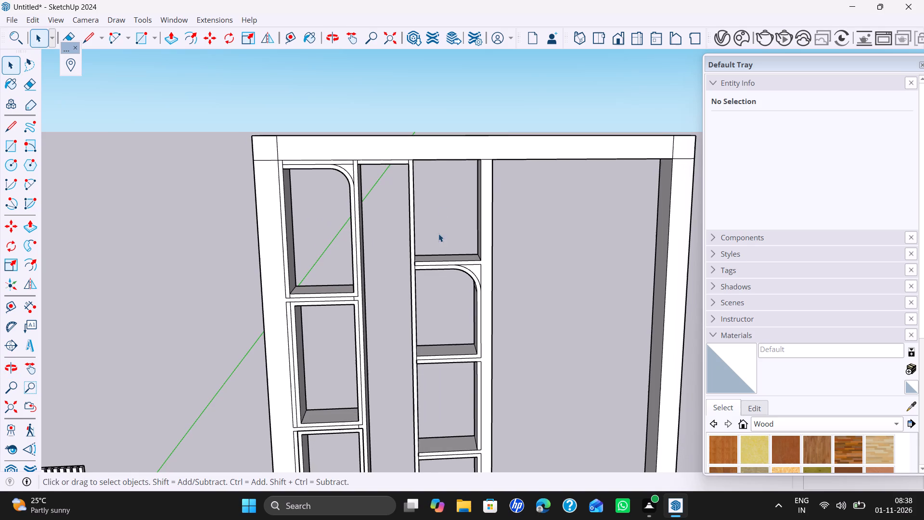
Draw a rectangle about 1' 5 5/8" by 11 5/8" across the open top bay of the four-bay column.
{"action": "scroll", "coordinate": [438, 234], "scroll_direction": "up", "scroll_amount": 1}
{"action": "middle_click_drag", "start_coordinate": [434, 234], "coordinate": [402, 197]}
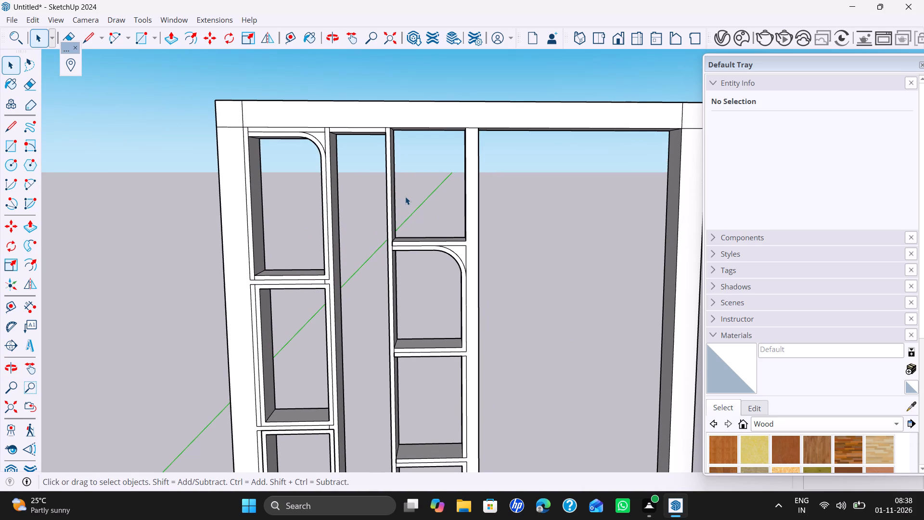
{"action": "key", "text": "r"}
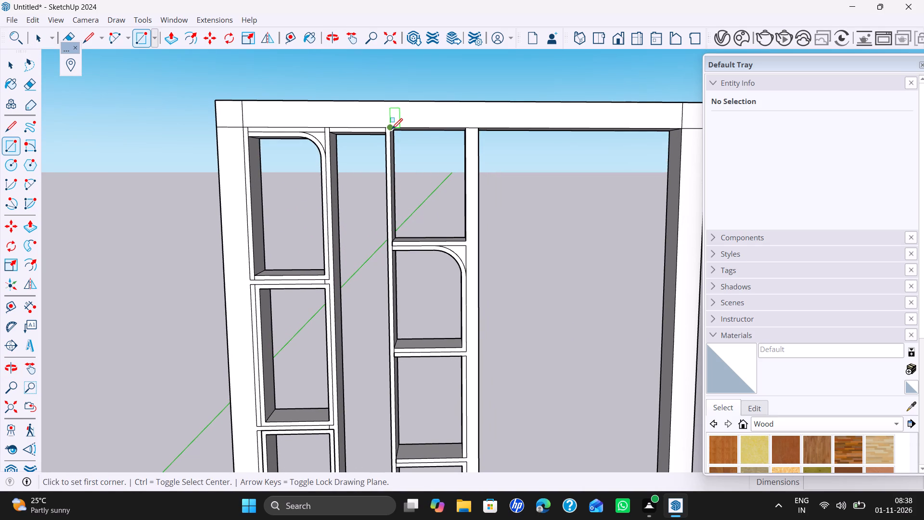
{"action": "left_click", "coordinate": [392, 129]}
{"action": "left_click", "coordinate": [469, 238]}
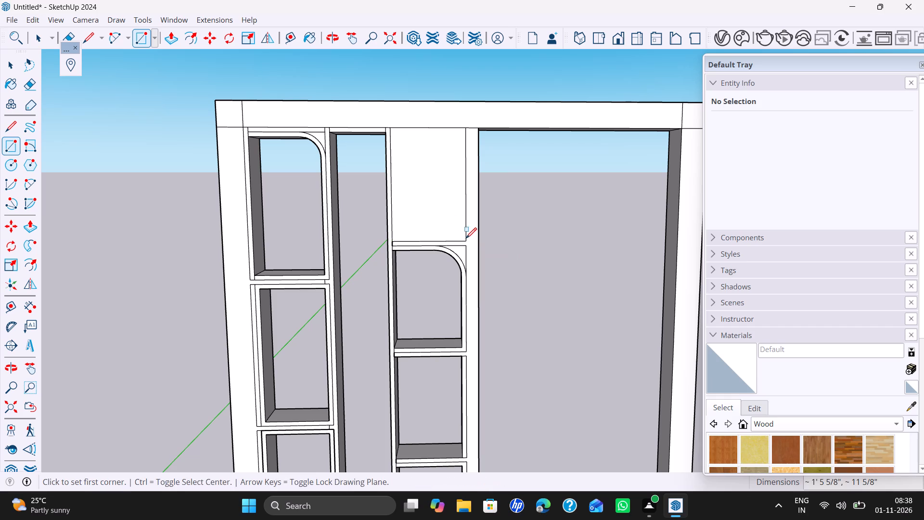
Offset the four-bay column's top bay face 18 mm inward and delete the inner face to leave a rim.
{"action": "key", "text": "f"}
{"action": "left_click", "coordinate": [433, 201]}
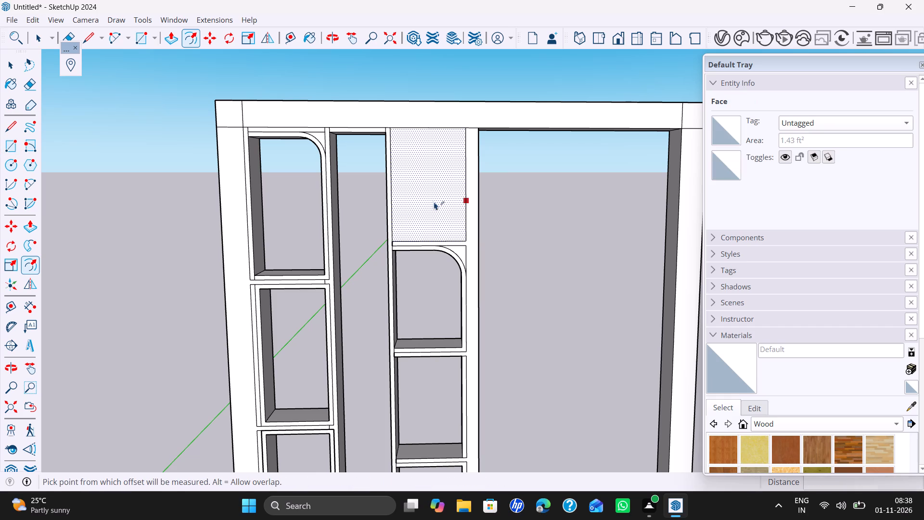
{"action": "type", "text": "18mm"}
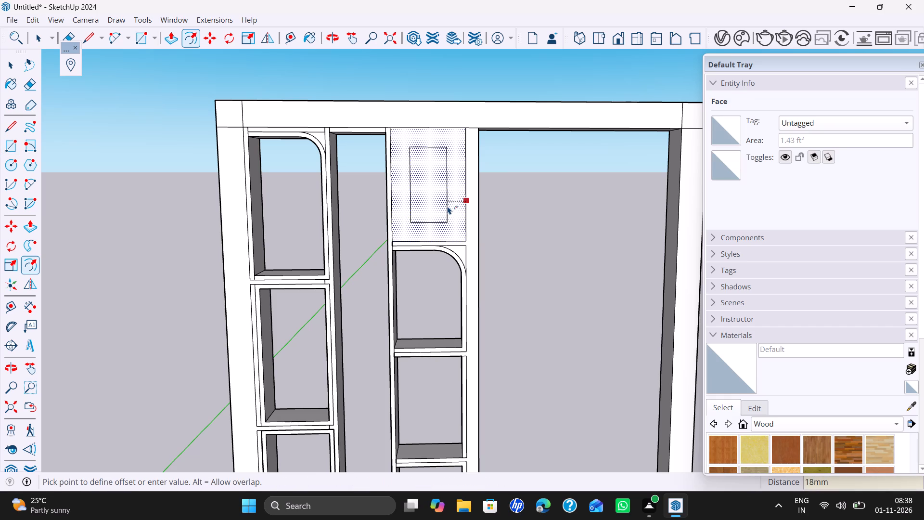
{"action": "key", "text": "BackSpace"}
{"action": "key", "text": "m"}
{"action": "key", "text": "Return"}
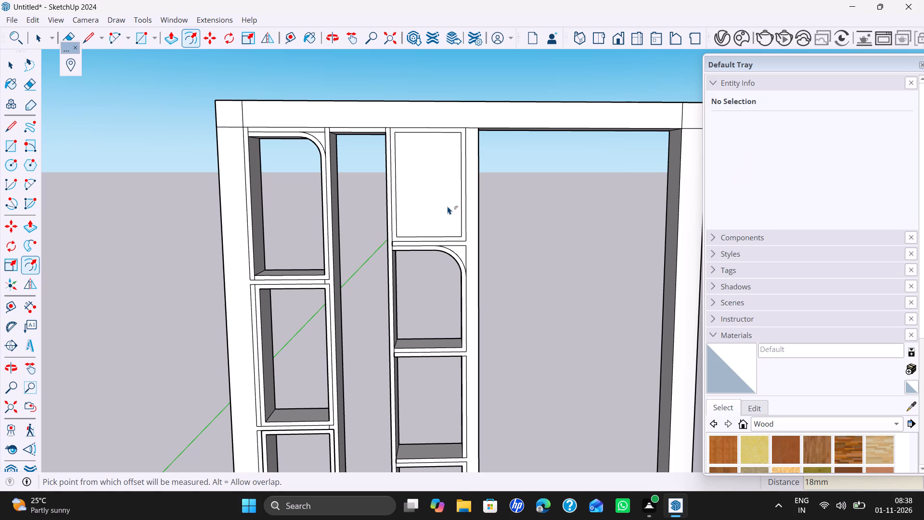
{"action": "key", "text": "space"}
{"action": "left_click", "coordinate": [437, 209]}
{"action": "key", "text": "Delete"}
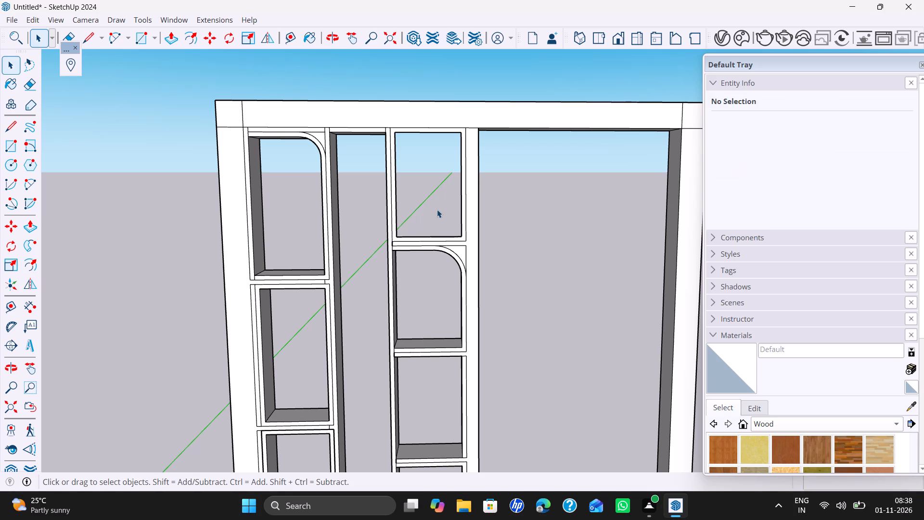
Push/pull the four-bay column's top rim face back 6" to the divider's depth.
{"action": "key", "text": "p"}
{"action": "left_click", "coordinate": [399, 238]}
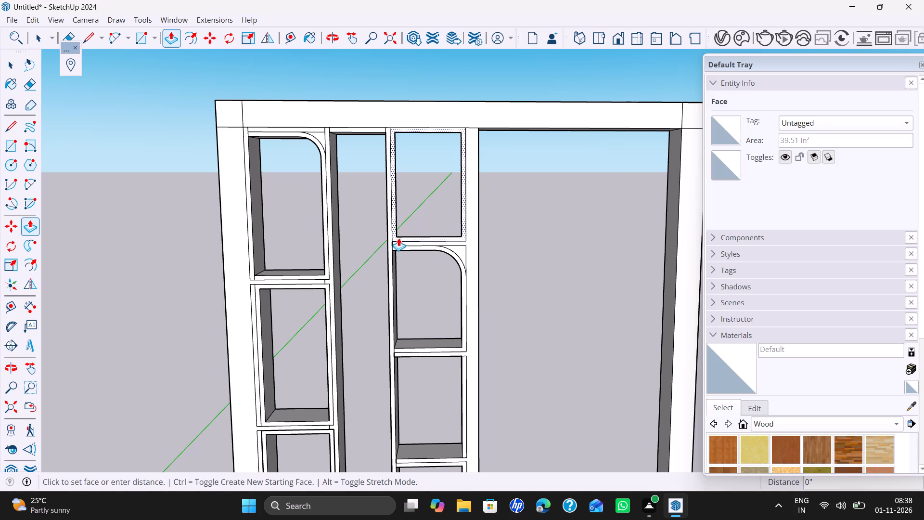
{"action": "left_click", "coordinate": [340, 232]}
{"action": "scroll", "coordinate": [453, 211], "scroll_direction": "down", "scroll_amount": 2}
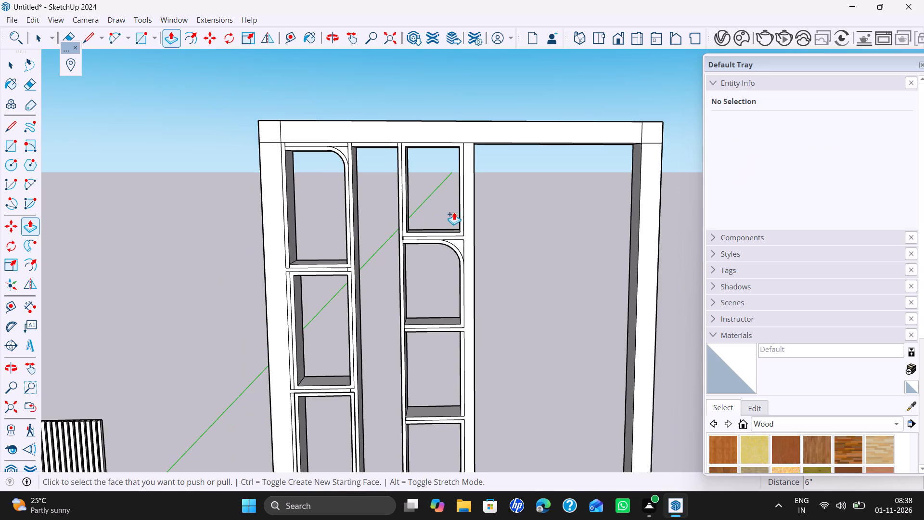
{"action": "key", "text": "space"}
Push/pull the top beam's underside above the wide open doorway by 18 mm.
{"action": "middle_click_drag", "start_coordinate": [455, 213], "coordinate": [527, 245]}
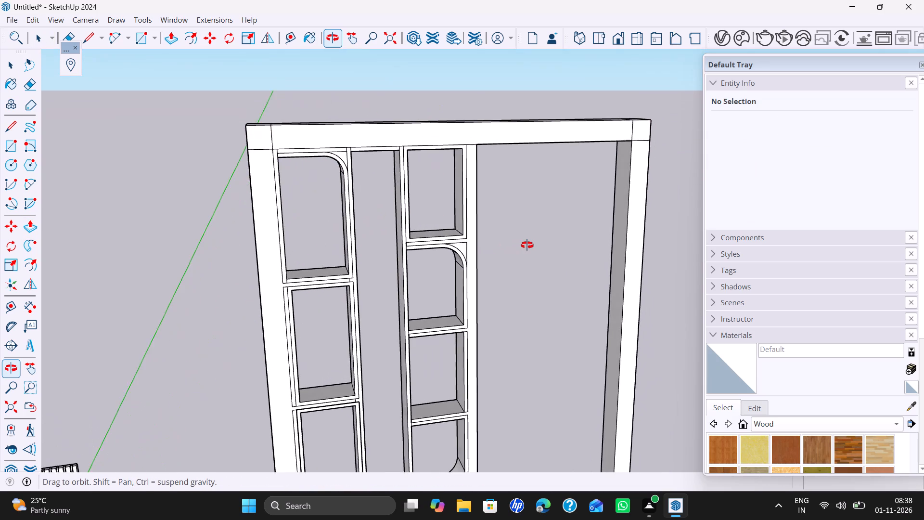
{"action": "middle_click_drag", "start_coordinate": [527, 245], "coordinate": [449, 277]}
{"action": "middle_click_drag", "start_coordinate": [441, 261], "coordinate": [401, 208]}
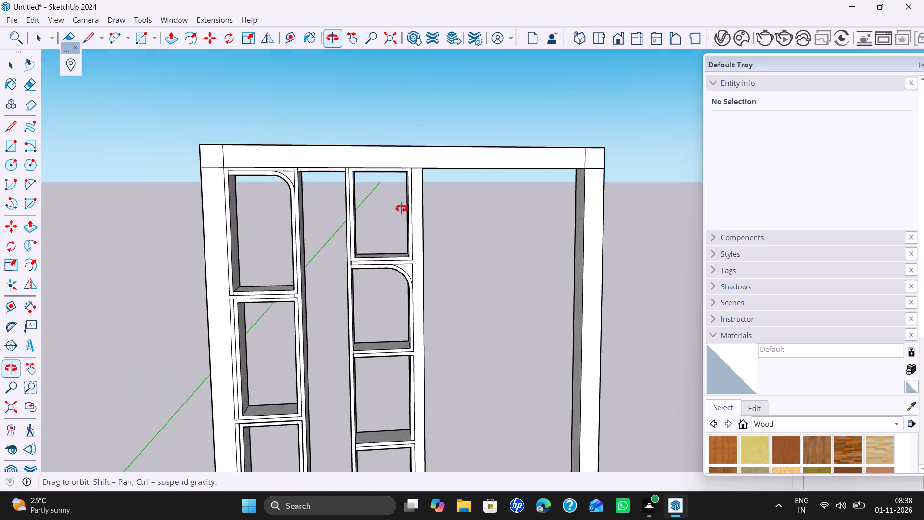
{"action": "middle_click_drag", "start_coordinate": [401, 208], "coordinate": [359, 200]}
{"action": "middle_click_drag", "start_coordinate": [441, 233], "coordinate": [390, 242], "text": "shift"}
{"action": "middle_click_drag", "start_coordinate": [389, 244], "coordinate": [385, 221]}
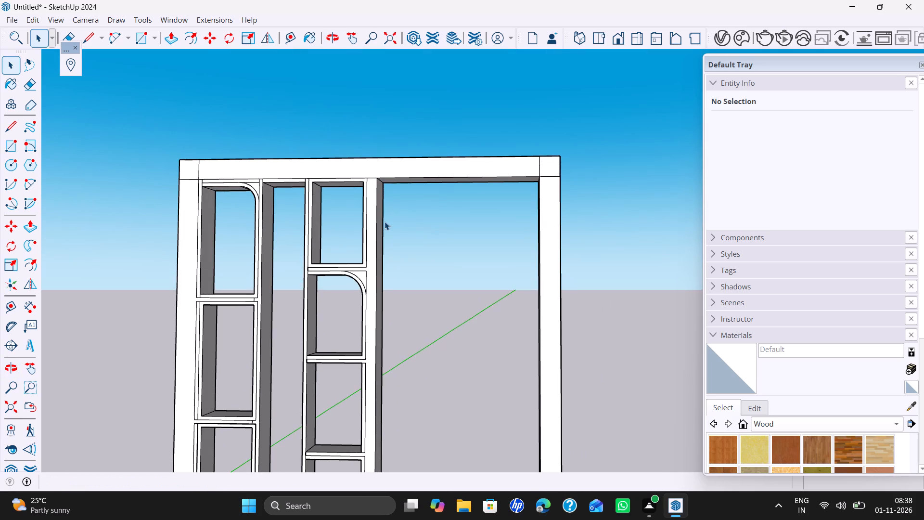
{"action": "left_click", "coordinate": [406, 178]}
{"action": "key", "text": "p"}
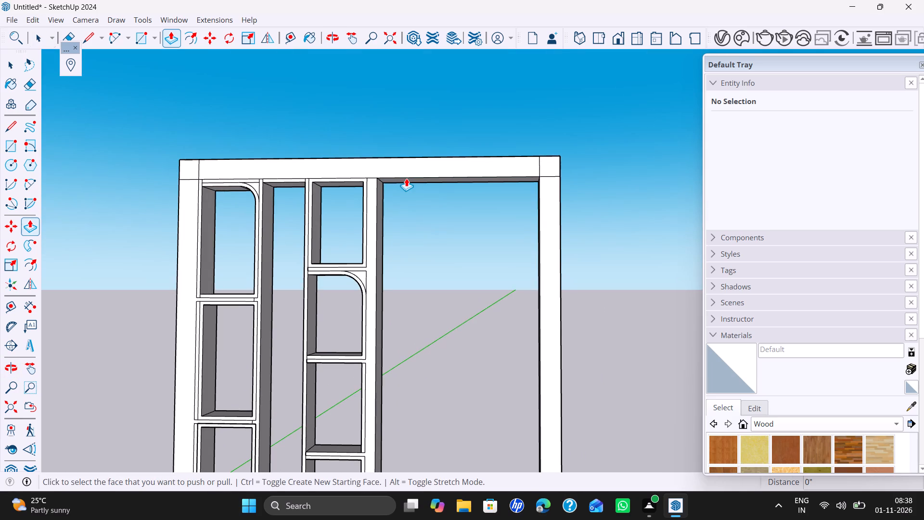
{"action": "left_click", "coordinate": [399, 182]}
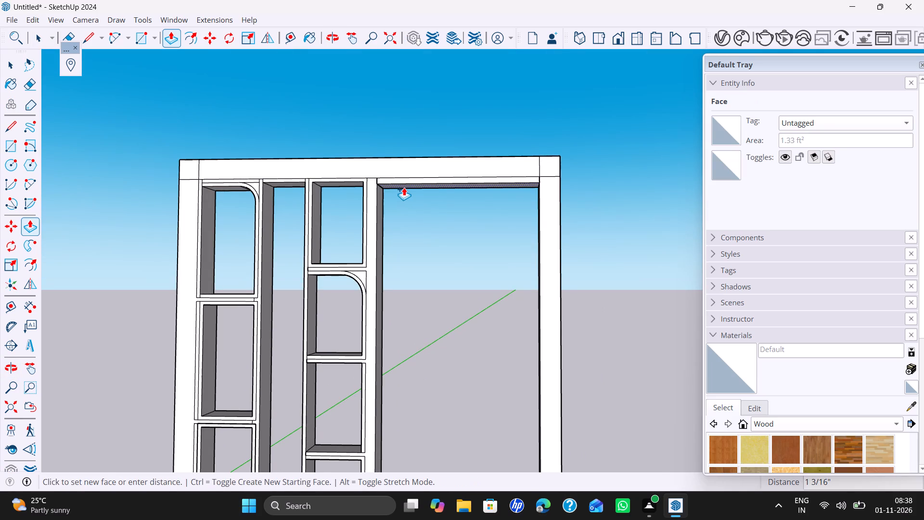
{"action": "type", "text": "18mm"}
{"action": "key", "text": "Return"}
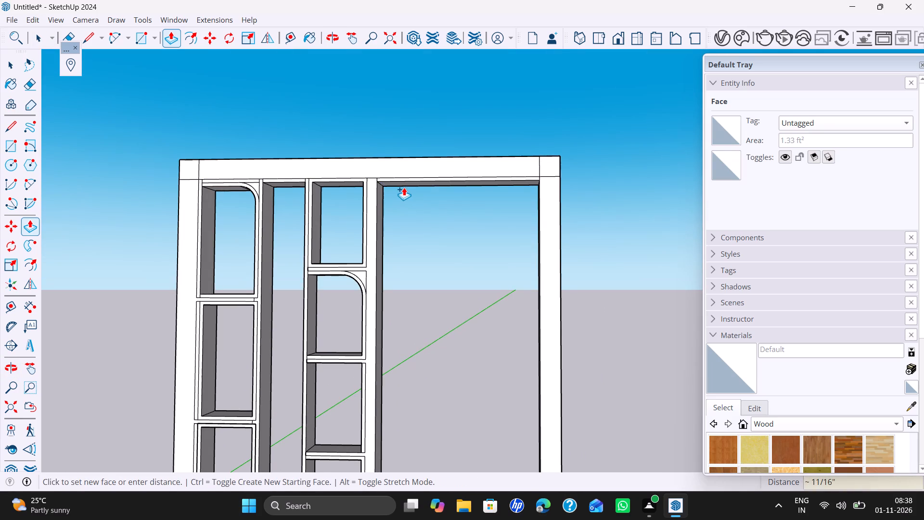
{"action": "scroll", "coordinate": [413, 187], "scroll_direction": "down", "scroll_amount": 1}
{"action": "middle_click_drag", "start_coordinate": [411, 206], "coordinate": [405, 282]}
{"action": "key", "text": "space"}
Erase the seam edges where the top beam meets the post beside the three-bay column.
{"action": "scroll", "coordinate": [415, 272], "scroll_direction": "down", "scroll_amount": 3}
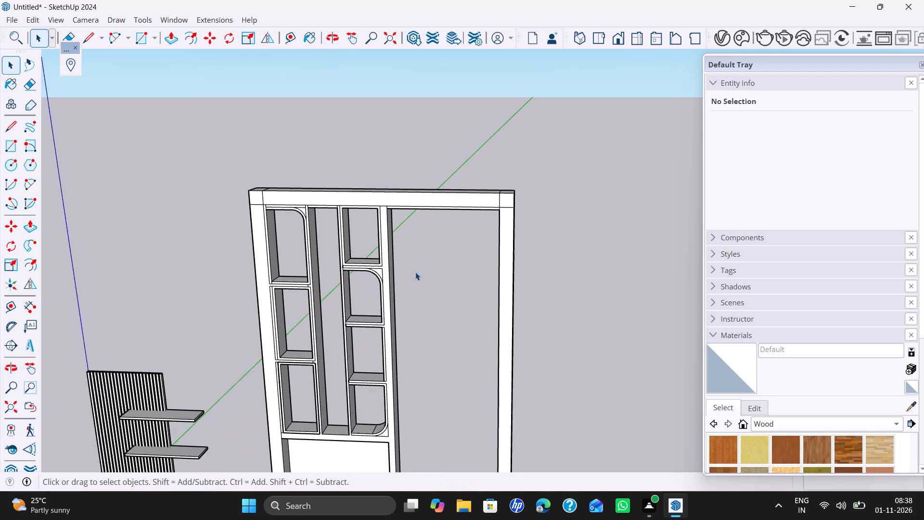
{"action": "middle_click_drag", "start_coordinate": [418, 272], "coordinate": [443, 235]}
{"action": "middle_click", "coordinate": [436, 250]}
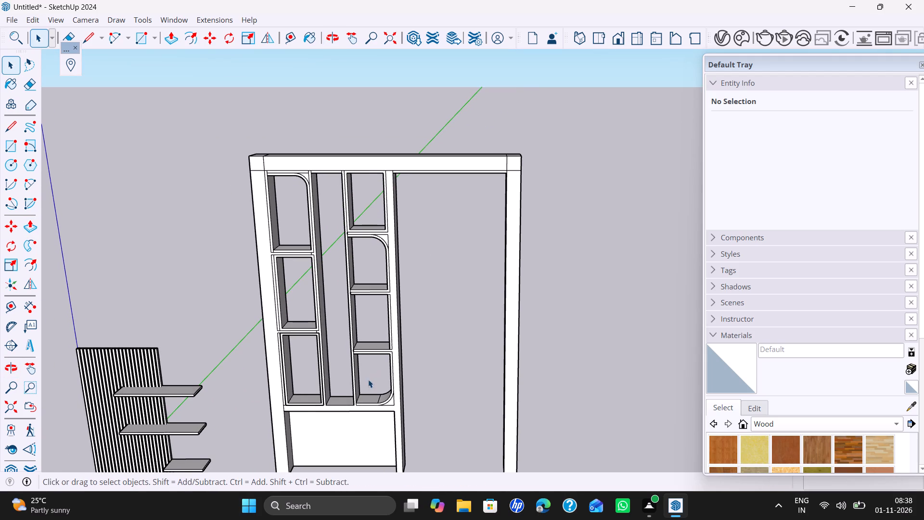
{"action": "key", "text": "e"}
{"action": "scroll", "coordinate": [290, 182], "scroll_direction": "up", "scroll_amount": 2}
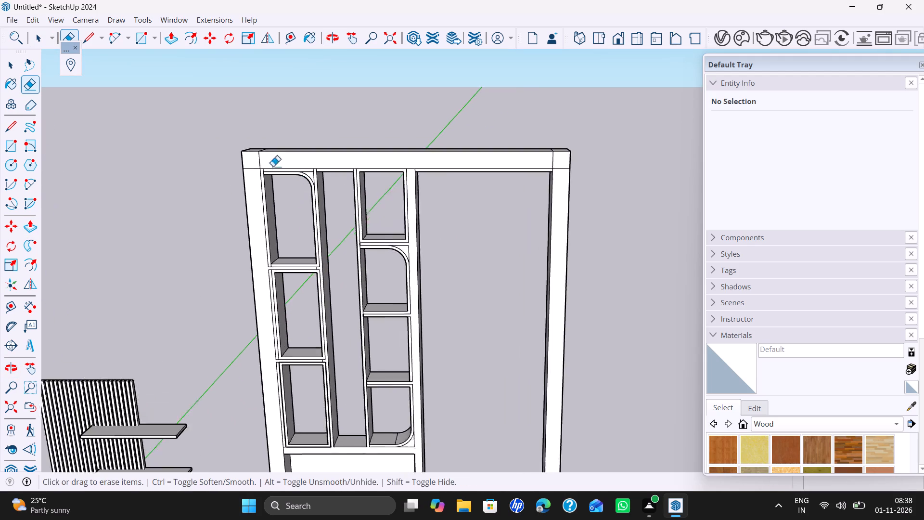
{"action": "scroll", "coordinate": [273, 166], "scroll_direction": "up", "scroll_amount": 3}
{"action": "scroll", "coordinate": [314, 173], "scroll_direction": "up", "scroll_amount": 5}
{"action": "left_click_drag", "start_coordinate": [238, 156], "coordinate": [208, 181]}
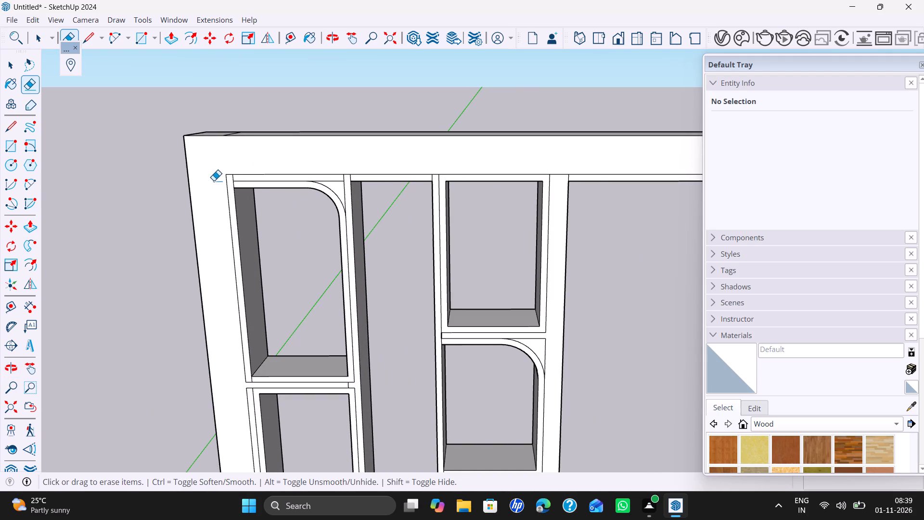
{"action": "scroll", "coordinate": [227, 178], "scroll_direction": "up", "scroll_amount": 8}
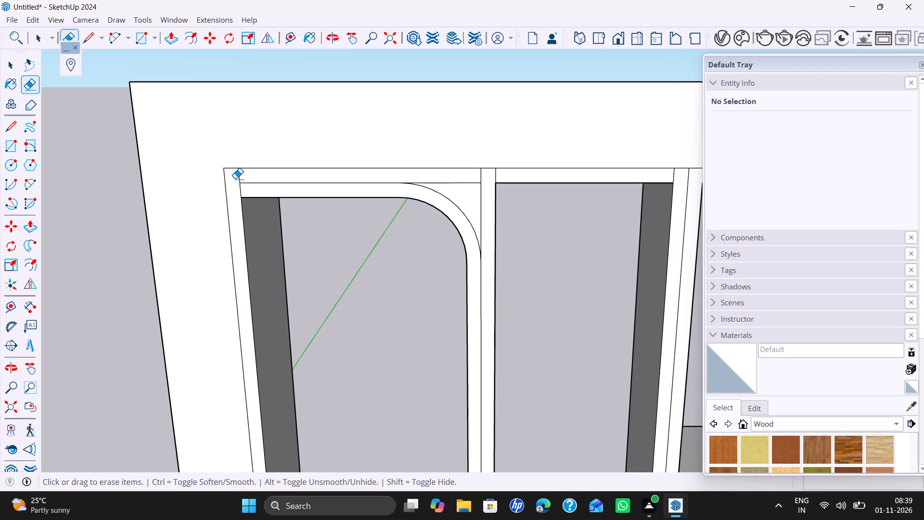
{"action": "key", "text": "space"}
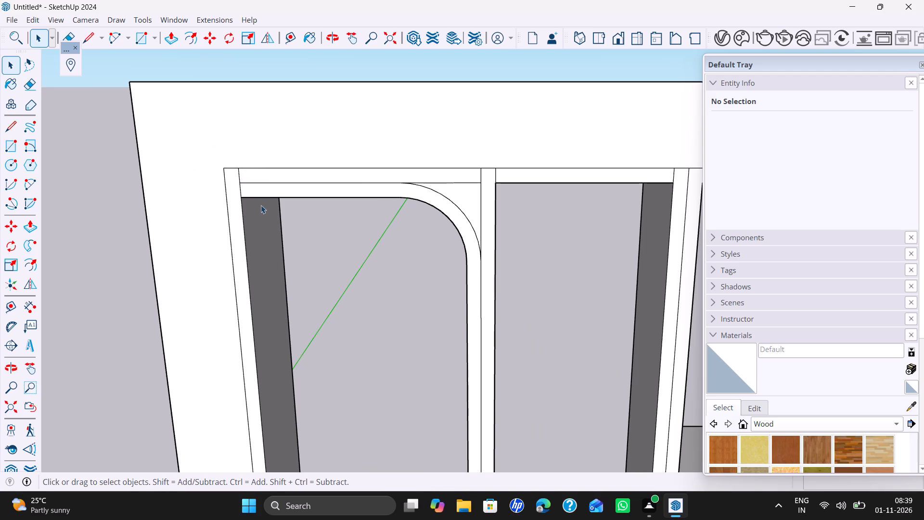
Pull the strip beside the post forward 9 mm, and repeat it on the three-bay column's top strip, rounded rim, corner infill and adjoining divider.
{"action": "key", "text": "p"}
{"action": "scroll", "coordinate": [228, 211], "scroll_direction": "up", "scroll_amount": 3}
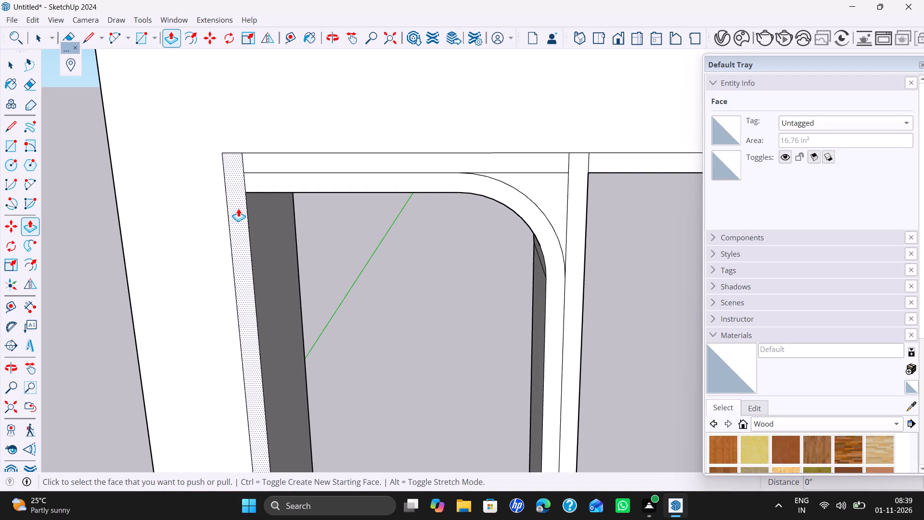
{"action": "left_click", "coordinate": [238, 208]}
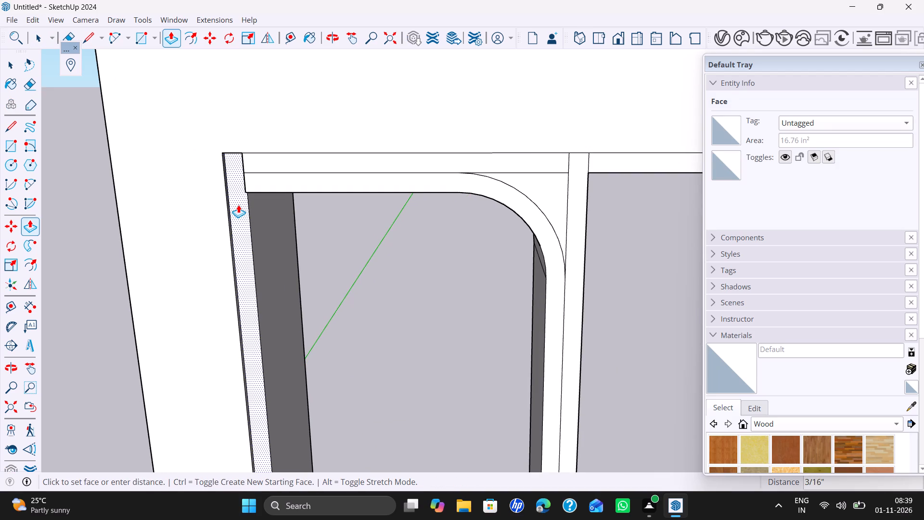
{"action": "key", "text": "9"}
{"action": "type", "text": "mm"}
{"action": "key", "text": "Return"}
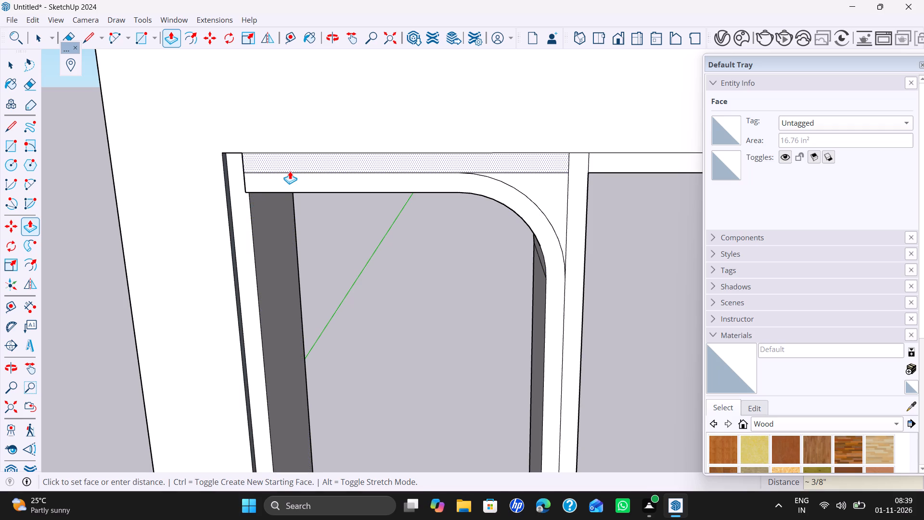
{"action": "double_click", "coordinate": [290, 171]}
{"action": "double_click", "coordinate": [291, 180]}
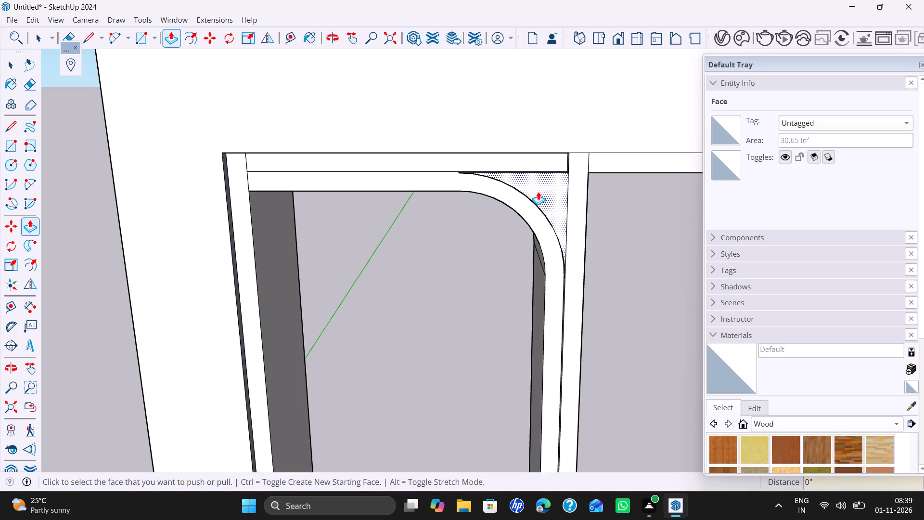
{"action": "double_click", "coordinate": [538, 192]}
{"action": "double_click", "coordinate": [576, 180]}
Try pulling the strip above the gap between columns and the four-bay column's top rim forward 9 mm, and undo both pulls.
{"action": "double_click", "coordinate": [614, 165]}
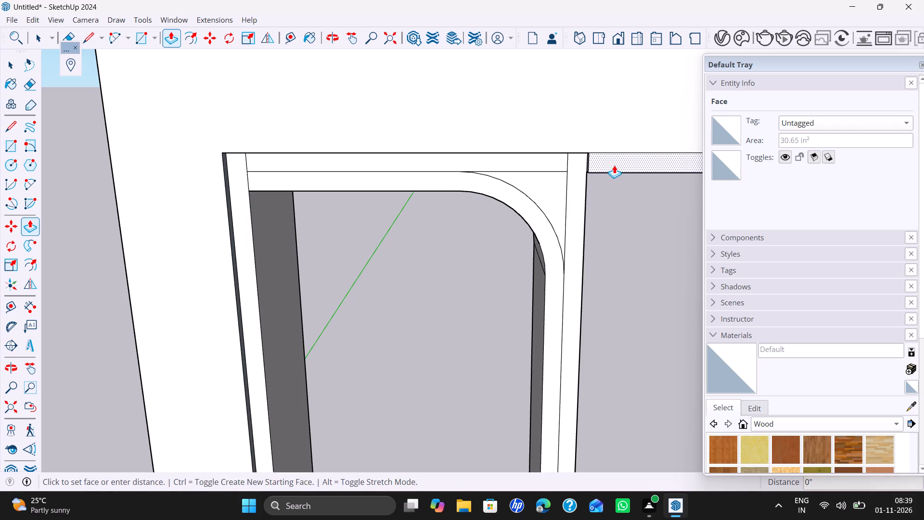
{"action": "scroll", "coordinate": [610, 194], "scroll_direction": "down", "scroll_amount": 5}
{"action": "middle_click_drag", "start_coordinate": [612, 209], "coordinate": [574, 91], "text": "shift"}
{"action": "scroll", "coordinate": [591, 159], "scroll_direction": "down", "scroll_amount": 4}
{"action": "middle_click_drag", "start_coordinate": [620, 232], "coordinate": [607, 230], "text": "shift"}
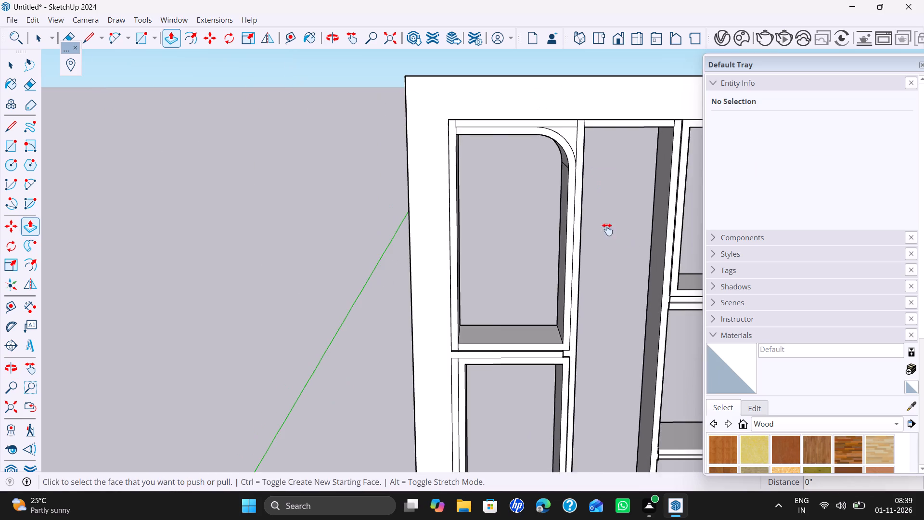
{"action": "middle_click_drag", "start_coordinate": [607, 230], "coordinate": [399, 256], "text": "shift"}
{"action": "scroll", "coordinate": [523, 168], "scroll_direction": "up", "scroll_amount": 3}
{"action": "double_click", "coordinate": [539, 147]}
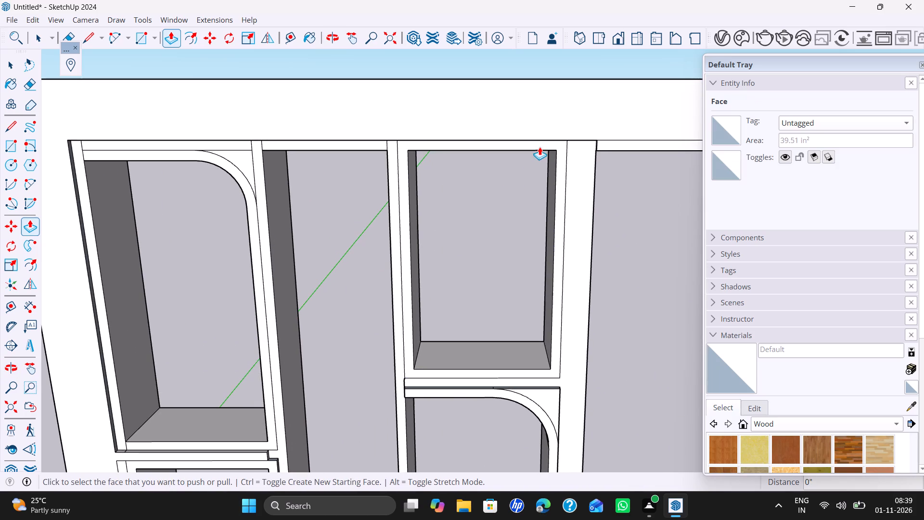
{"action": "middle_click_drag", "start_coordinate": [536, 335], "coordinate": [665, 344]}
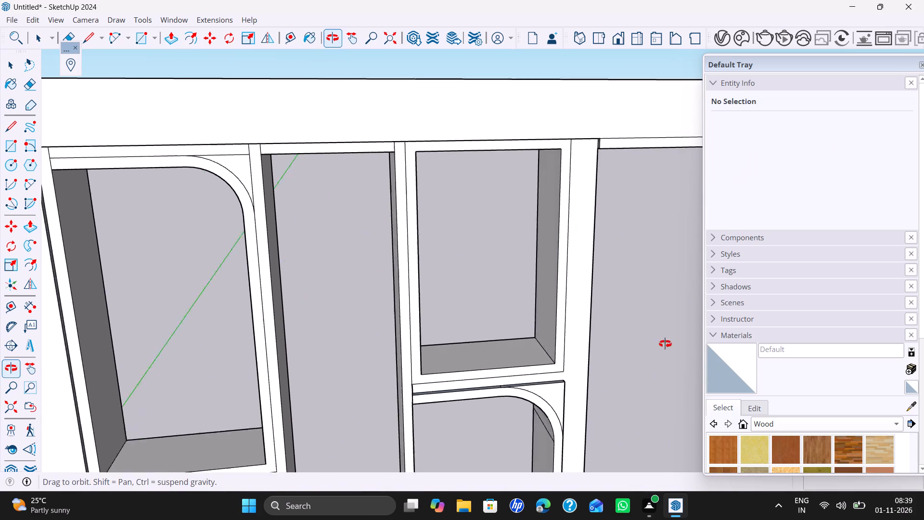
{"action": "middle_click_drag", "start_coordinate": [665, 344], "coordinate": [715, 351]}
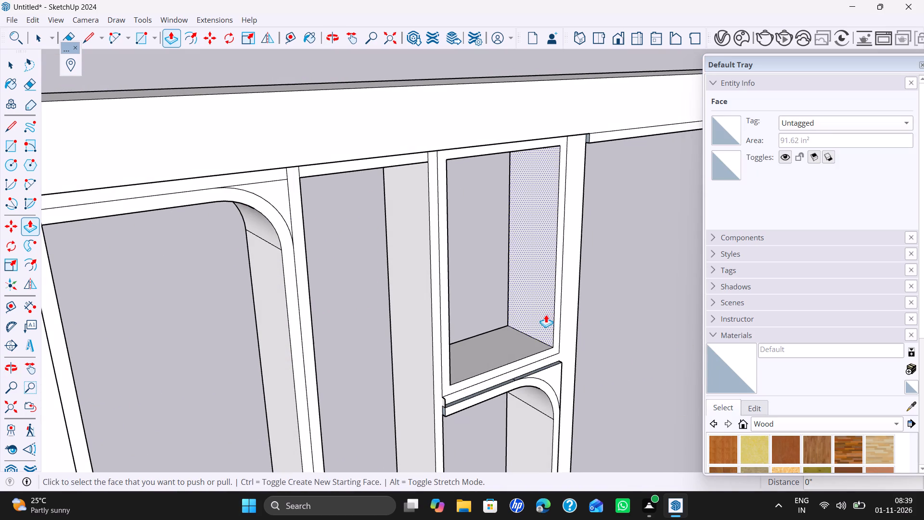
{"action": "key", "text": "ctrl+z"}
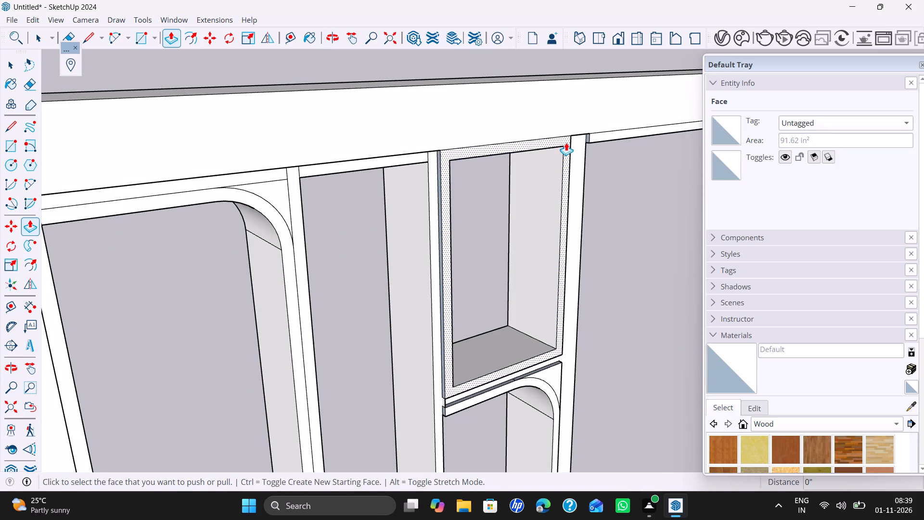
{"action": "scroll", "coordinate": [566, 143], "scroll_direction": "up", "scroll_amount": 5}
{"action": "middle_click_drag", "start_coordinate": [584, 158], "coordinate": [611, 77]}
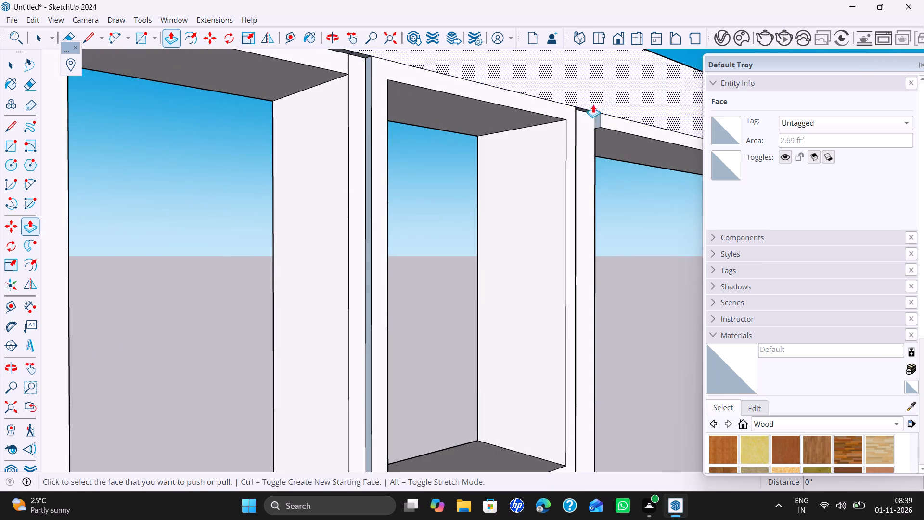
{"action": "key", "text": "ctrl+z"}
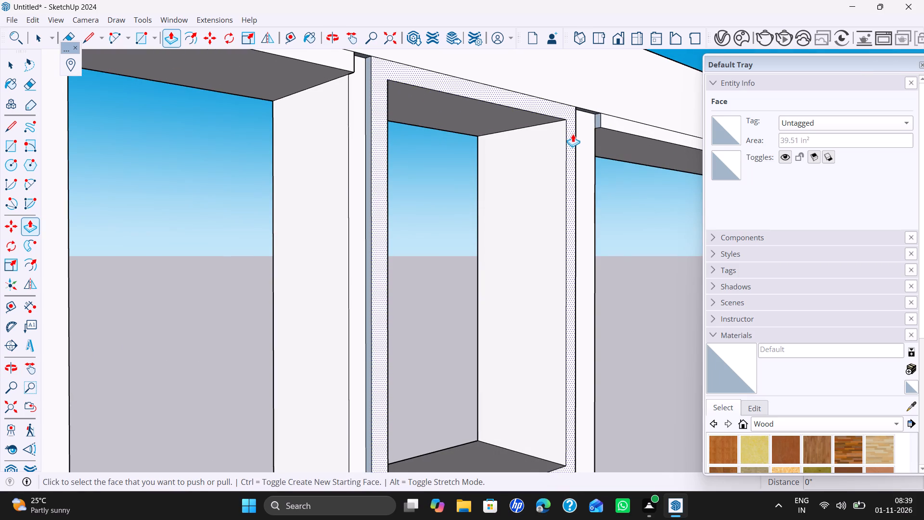
Redo the two undone push/pulls on the strip above the gap and the four-bay column's top rim.
{"action": "key", "text": "ctrl+y"}
{"action": "key", "text": "ctrl+y"}
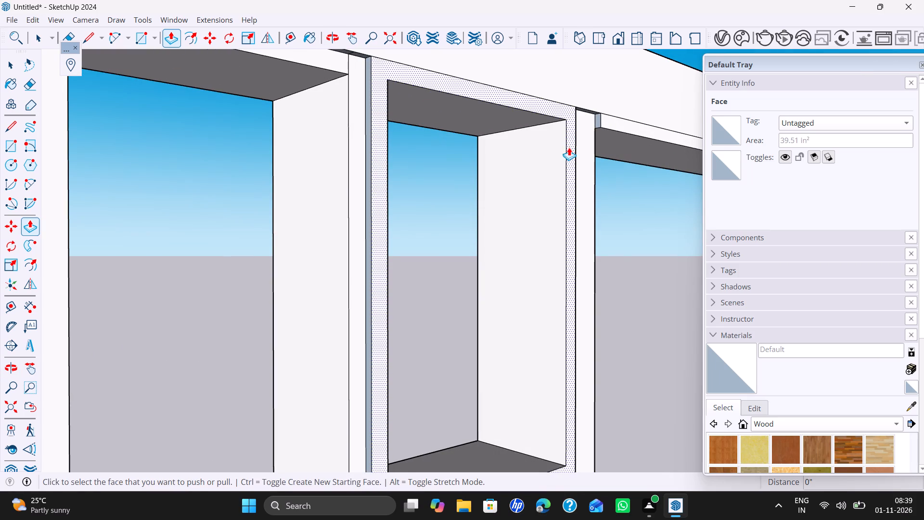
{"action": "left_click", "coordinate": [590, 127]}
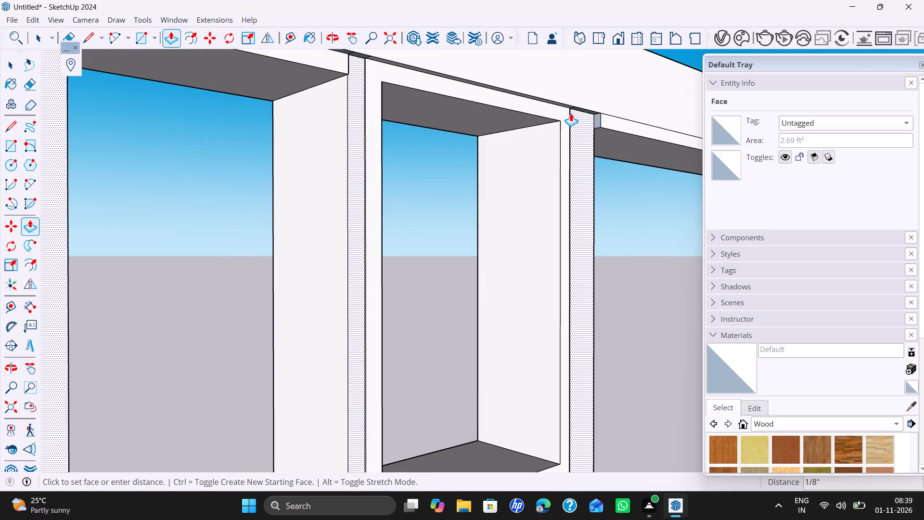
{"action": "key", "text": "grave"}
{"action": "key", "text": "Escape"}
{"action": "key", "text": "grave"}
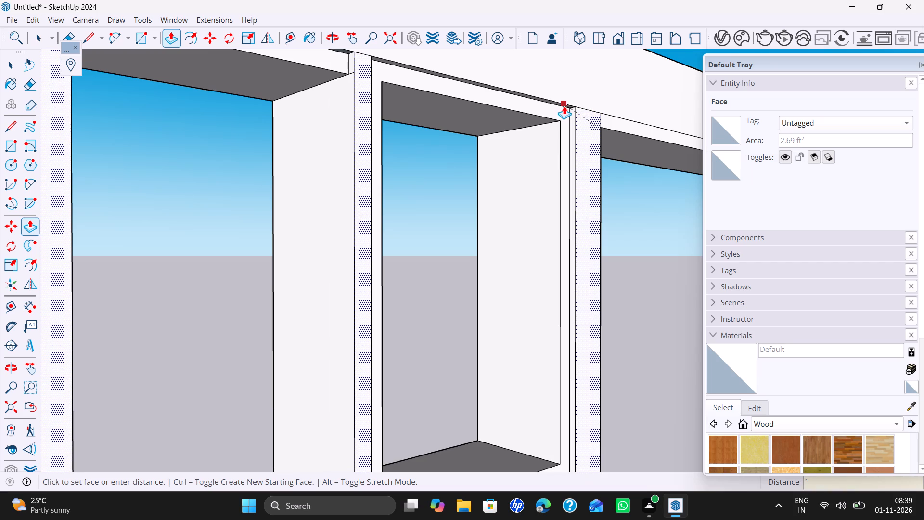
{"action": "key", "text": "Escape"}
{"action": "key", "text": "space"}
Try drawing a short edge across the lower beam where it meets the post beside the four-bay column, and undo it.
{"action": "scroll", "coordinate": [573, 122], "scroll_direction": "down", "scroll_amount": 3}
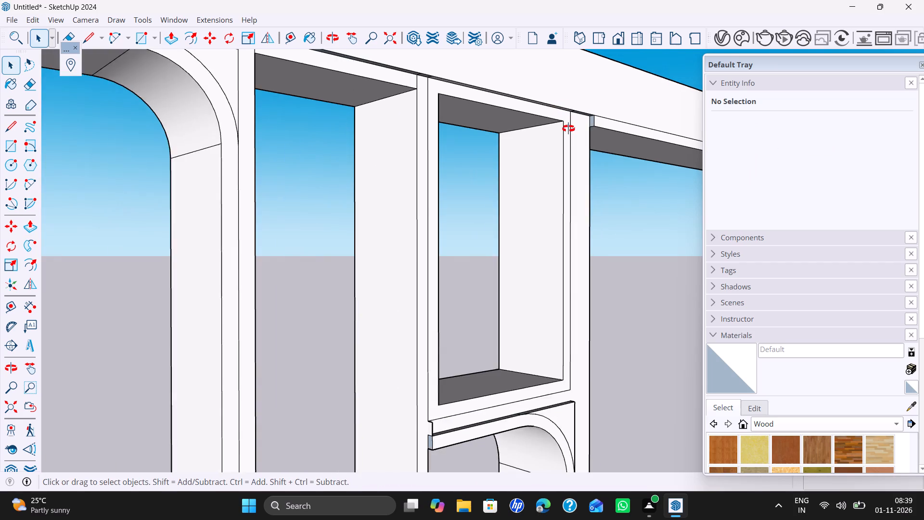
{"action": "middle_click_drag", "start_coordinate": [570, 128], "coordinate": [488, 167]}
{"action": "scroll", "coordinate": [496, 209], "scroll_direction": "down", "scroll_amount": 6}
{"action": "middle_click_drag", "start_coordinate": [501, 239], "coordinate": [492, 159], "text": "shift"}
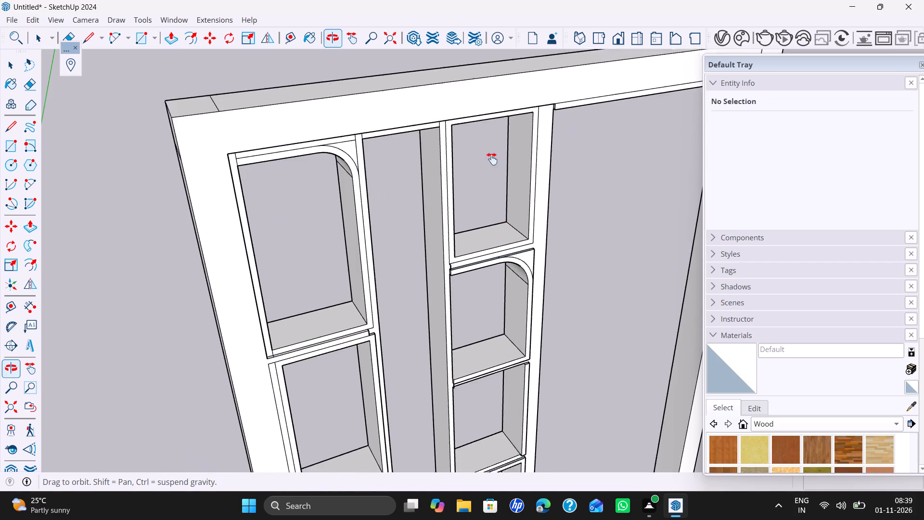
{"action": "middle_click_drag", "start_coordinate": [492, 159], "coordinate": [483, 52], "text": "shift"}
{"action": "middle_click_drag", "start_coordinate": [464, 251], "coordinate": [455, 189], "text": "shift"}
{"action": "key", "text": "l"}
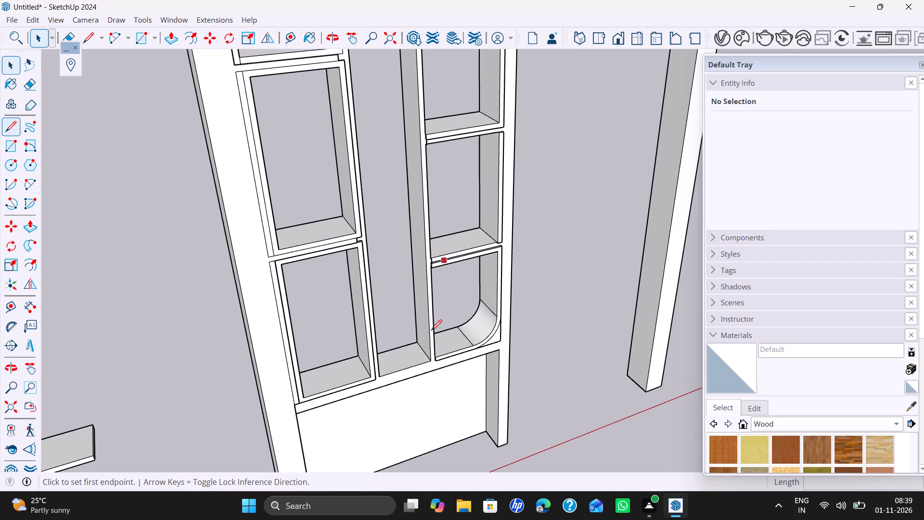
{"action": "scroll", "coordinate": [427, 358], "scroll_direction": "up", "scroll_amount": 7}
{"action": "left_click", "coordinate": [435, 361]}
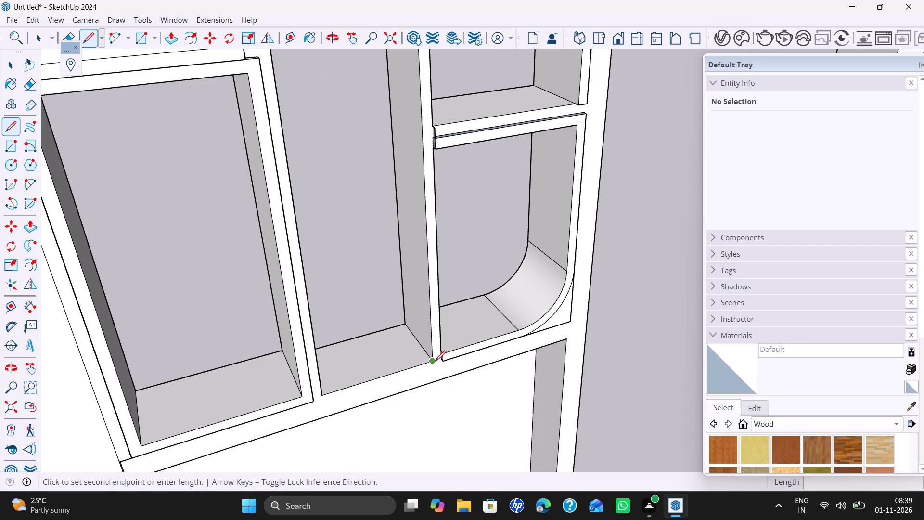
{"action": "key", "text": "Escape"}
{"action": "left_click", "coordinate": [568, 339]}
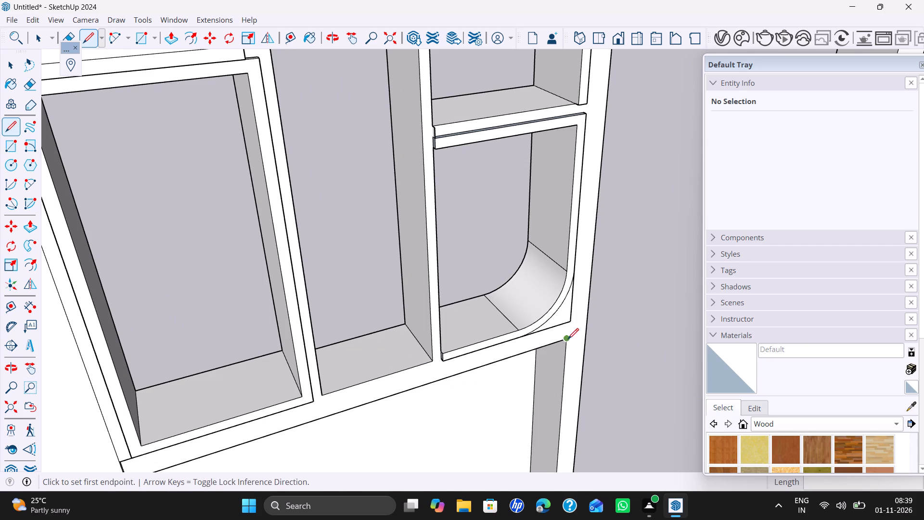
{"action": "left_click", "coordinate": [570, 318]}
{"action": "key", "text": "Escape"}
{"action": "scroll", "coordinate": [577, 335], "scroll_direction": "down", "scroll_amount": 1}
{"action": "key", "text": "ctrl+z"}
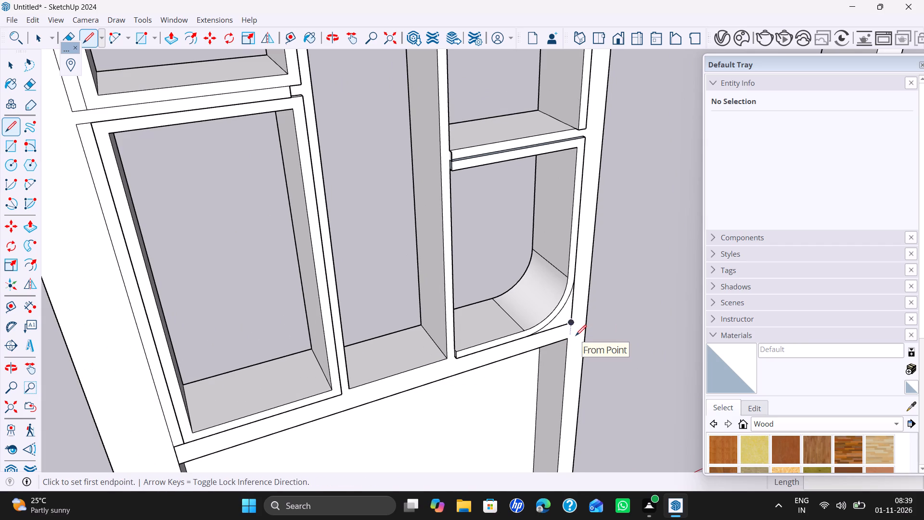
Draw a 2" edge from the four-bay column's bottom corner down to the lower beam's underside at the post.
{"action": "scroll", "coordinate": [577, 334], "scroll_direction": "up", "scroll_amount": 5}
{"action": "middle_click_drag", "start_coordinate": [583, 323], "coordinate": [292, 346]}
{"action": "scroll", "coordinate": [493, 350], "scroll_direction": "up", "scroll_amount": 1}
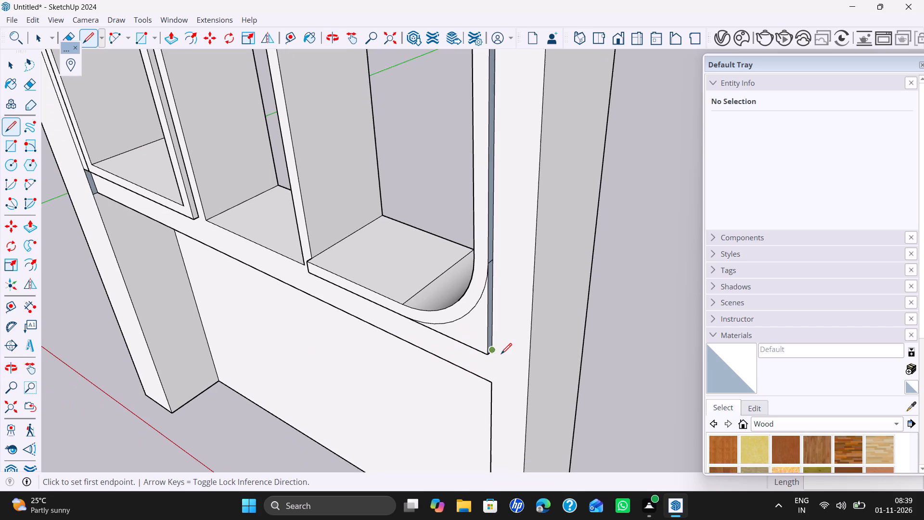
{"action": "left_click", "coordinate": [495, 351]}
{"action": "left_click", "coordinate": [493, 382]}
{"action": "key", "text": "space"}
Pull the connected front face of the post, dividers and lower beam forward about 3/8", flush with the top beam.
{"action": "scroll", "coordinate": [487, 368], "scroll_direction": "down", "scroll_amount": 18}
{"action": "middle_click_drag", "start_coordinate": [488, 361], "coordinate": [548, 367]}
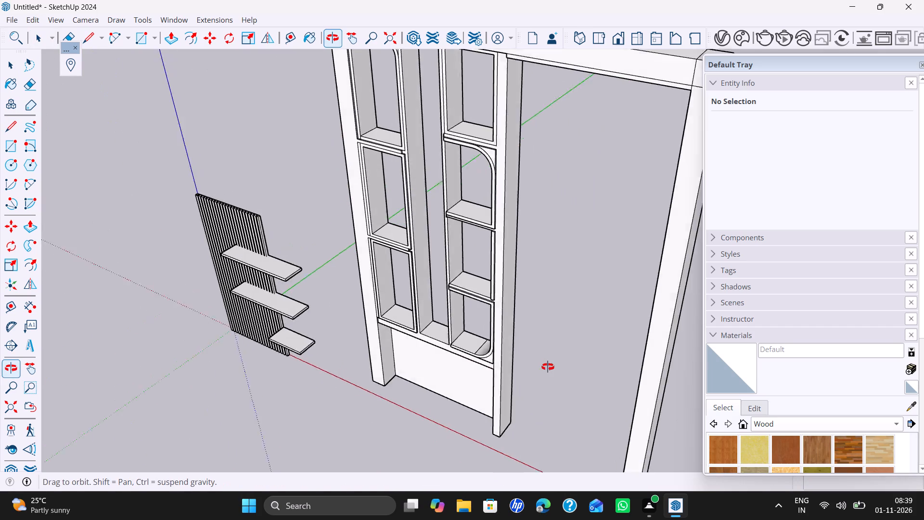
{"action": "middle_click_drag", "start_coordinate": [548, 367], "coordinate": [562, 369]}
{"action": "key", "text": "p"}
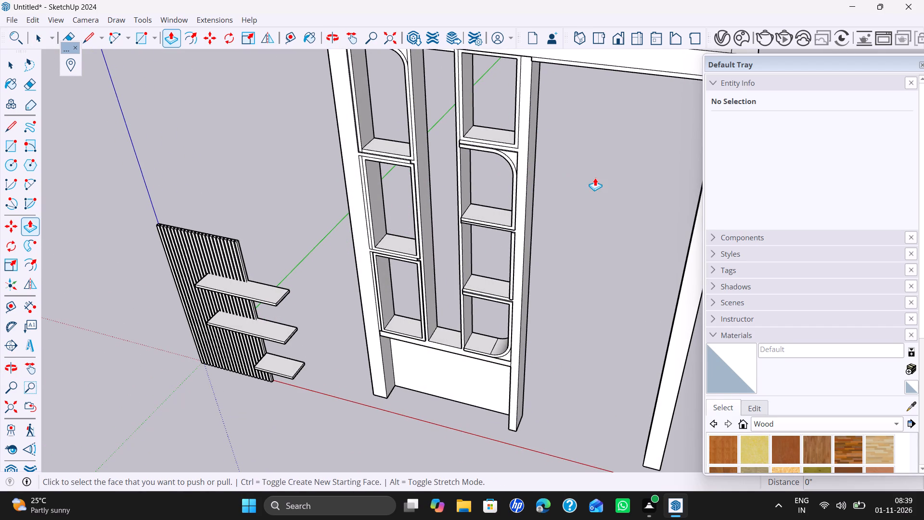
{"action": "middle_click_drag", "start_coordinate": [595, 181], "coordinate": [577, 332]}
{"action": "middle_click_drag", "start_coordinate": [573, 319], "coordinate": [577, 138]}
{"action": "scroll", "coordinate": [528, 180], "scroll_direction": "up", "scroll_amount": 4}
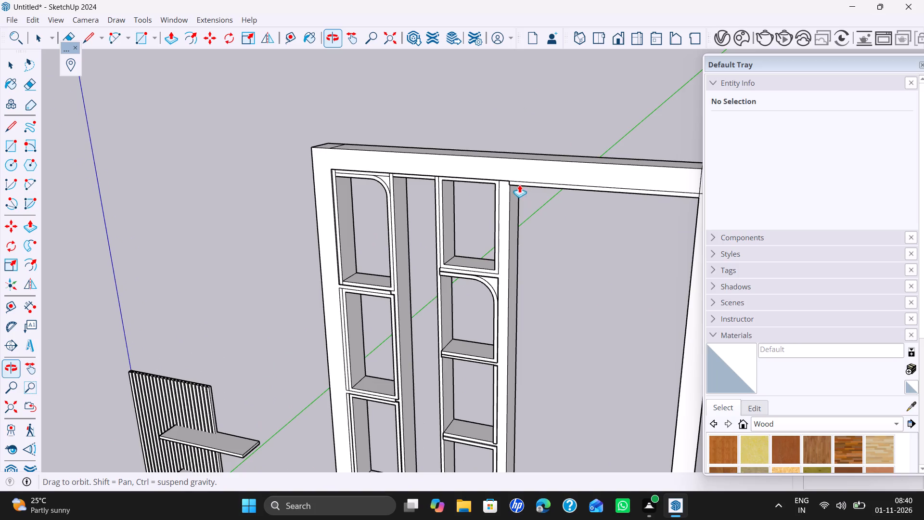
{"action": "scroll", "coordinate": [519, 184], "scroll_direction": "up", "scroll_amount": 13}
{"action": "middle_click_drag", "start_coordinate": [514, 173], "coordinate": [548, 71]}
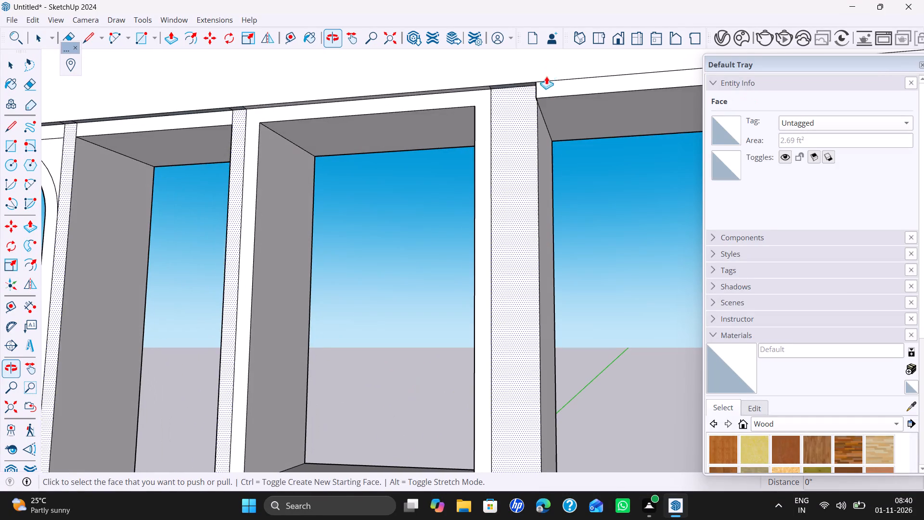
{"action": "left_click", "coordinate": [527, 99]}
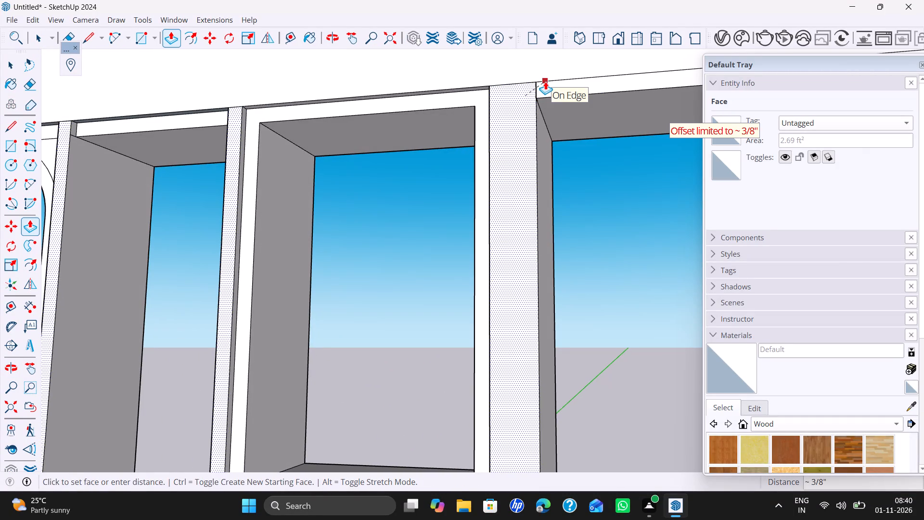
{"action": "left_click", "coordinate": [545, 81]}
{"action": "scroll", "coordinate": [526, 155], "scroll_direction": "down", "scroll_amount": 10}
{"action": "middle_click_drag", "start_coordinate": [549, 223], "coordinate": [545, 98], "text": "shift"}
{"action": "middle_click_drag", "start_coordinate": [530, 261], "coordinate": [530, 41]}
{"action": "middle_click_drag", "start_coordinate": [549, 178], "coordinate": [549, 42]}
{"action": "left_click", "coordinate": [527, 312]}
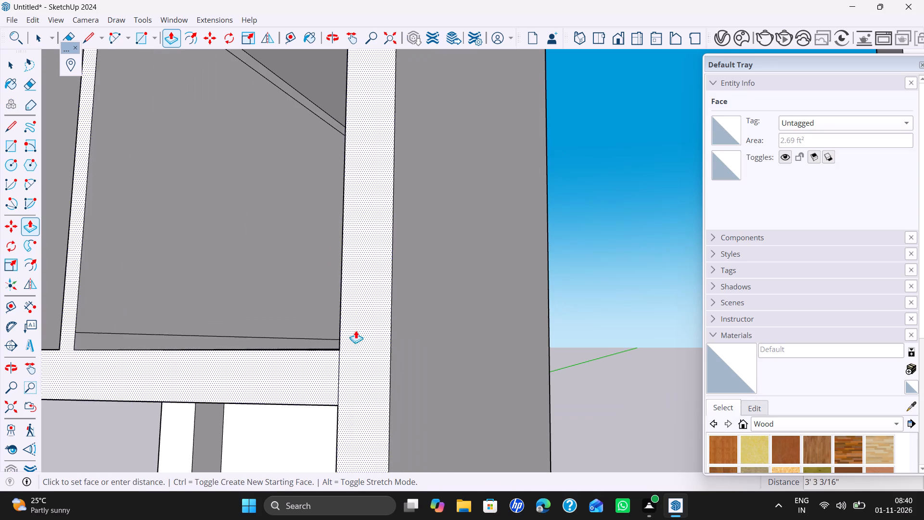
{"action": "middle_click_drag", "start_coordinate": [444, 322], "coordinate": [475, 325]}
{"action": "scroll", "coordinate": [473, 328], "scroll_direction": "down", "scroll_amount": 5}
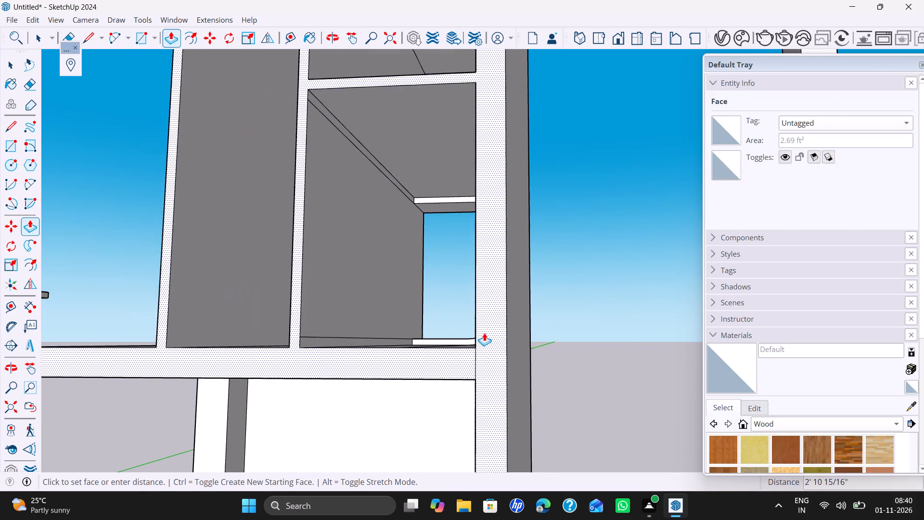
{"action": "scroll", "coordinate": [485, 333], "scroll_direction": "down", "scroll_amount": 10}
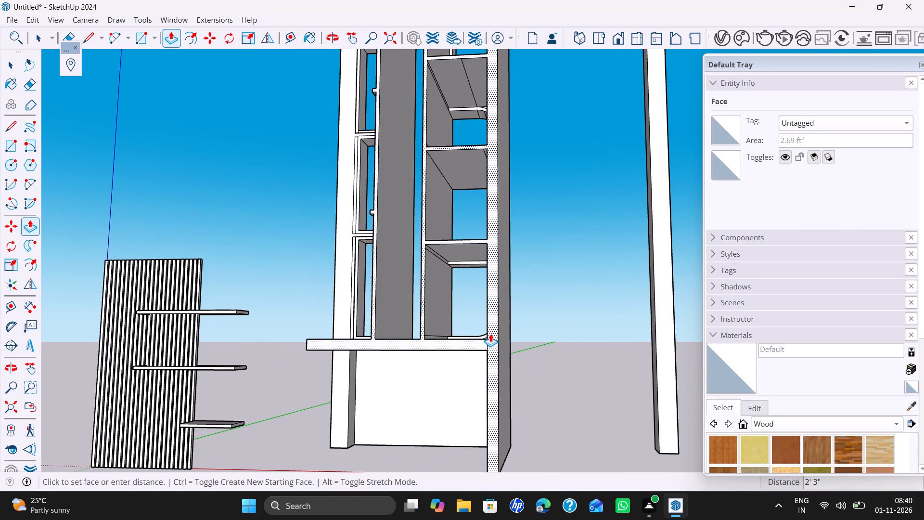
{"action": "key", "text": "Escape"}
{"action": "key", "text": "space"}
Draw a 6' 2" vertical edge along the post's bay side from the lower beam's underside to the top beam, erasing its overshooting tip.
{"action": "scroll", "coordinate": [503, 335], "scroll_direction": "up", "scroll_amount": 4}
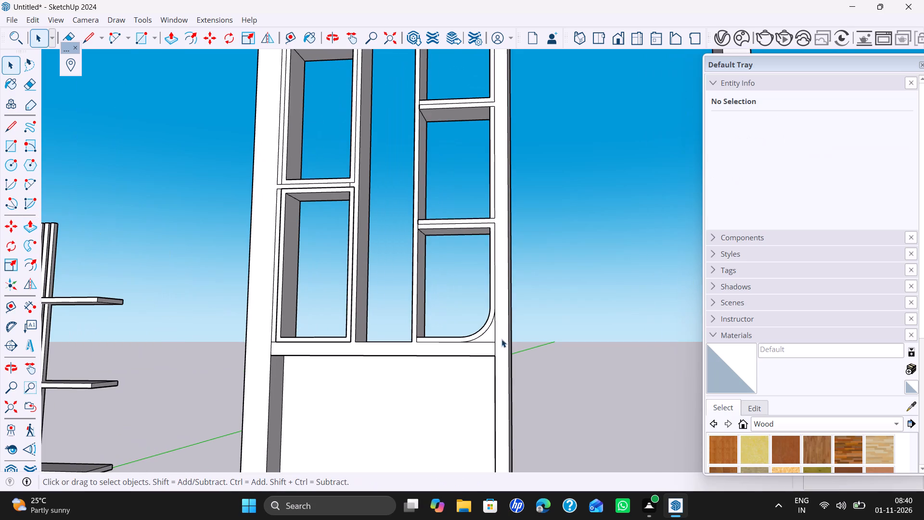
{"action": "left_click", "coordinate": [500, 341]}
{"action": "middle_click_drag", "start_coordinate": [502, 338], "coordinate": [600, 420]}
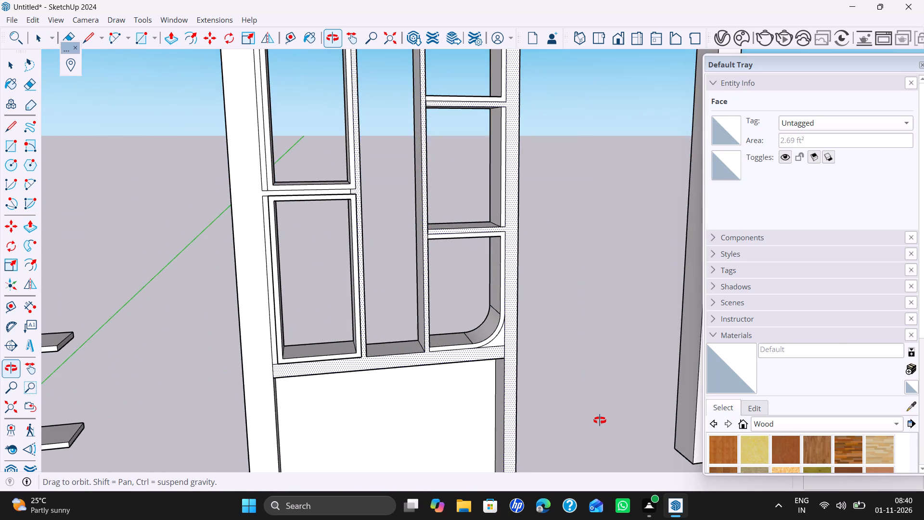
{"action": "middle_click_drag", "start_coordinate": [600, 420], "coordinate": [598, 421]}
{"action": "key", "text": "l"}
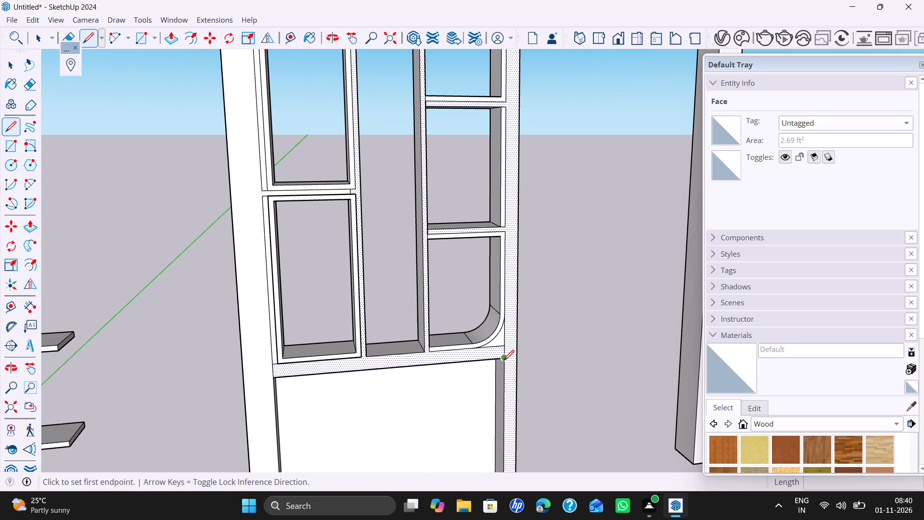
{"action": "left_click", "coordinate": [503, 361]}
{"action": "key", "text": "Up"}
{"action": "middle_click_drag", "start_coordinate": [504, 224], "coordinate": [523, 476], "text": "shift"}
{"action": "scroll", "coordinate": [542, 108], "scroll_direction": "up", "scroll_amount": 8}
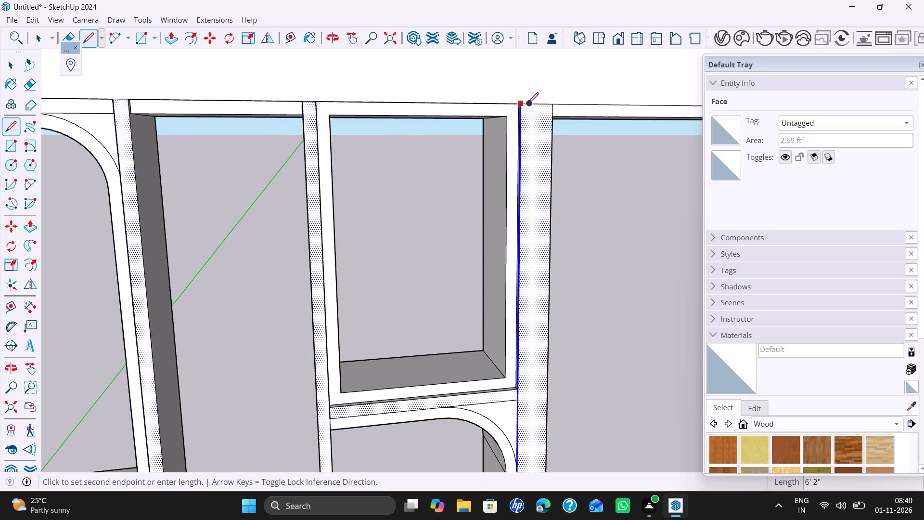
{"action": "left_click", "coordinate": [527, 100]}
{"action": "key", "text": "e"}
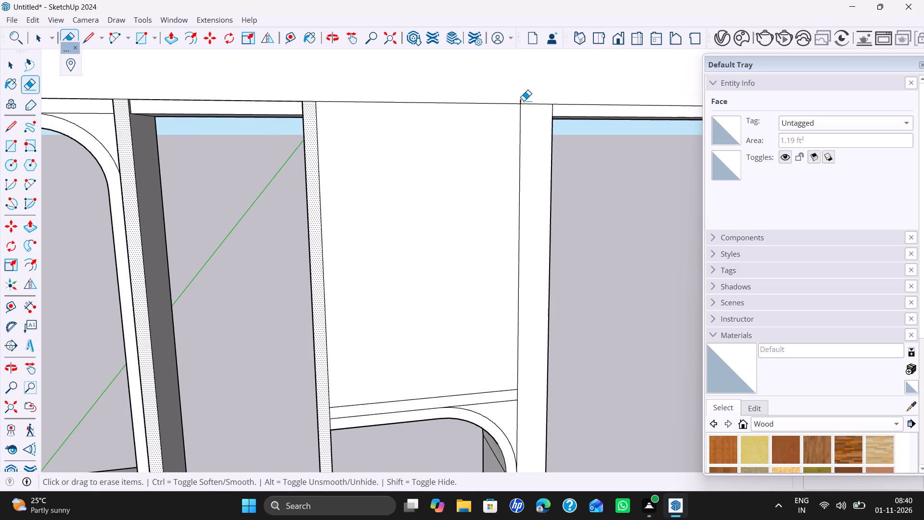
{"action": "left_click", "coordinate": [521, 100]}
Delete the face covering the four-bay column's top bay.
{"action": "key", "text": "space"}
{"action": "left_click", "coordinate": [466, 225]}
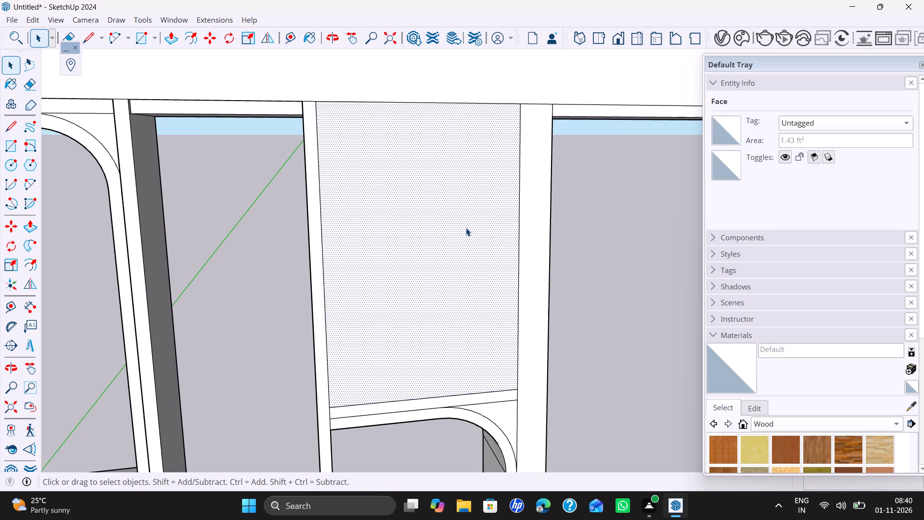
{"action": "key", "text": "Delete"}
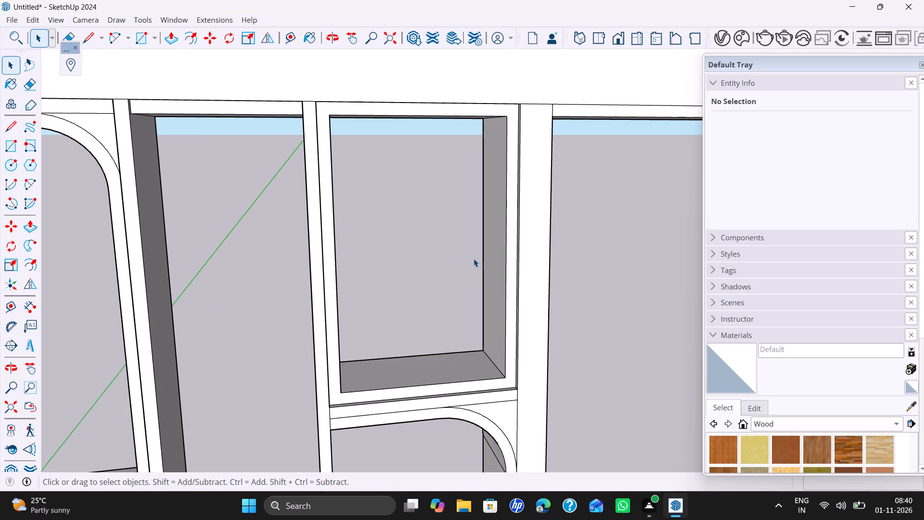
Push the strip beneath the four-bay column's top bay back about 3/8", and repeat it on the corner infill and rounded rim below.
{"action": "key", "text": "p"}
{"action": "left_click", "coordinate": [537, 254]}
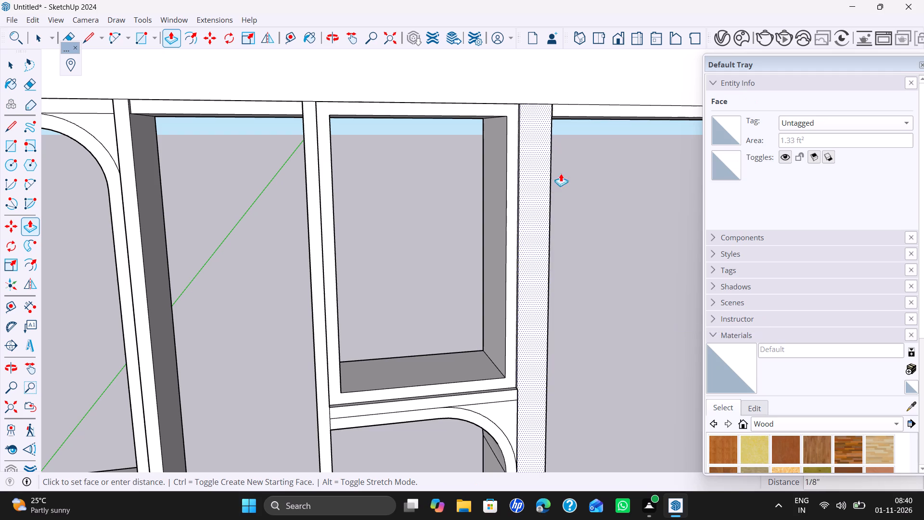
{"action": "key", "text": "Escape"}
{"action": "scroll", "coordinate": [488, 338], "scroll_direction": "down", "scroll_amount": 2}
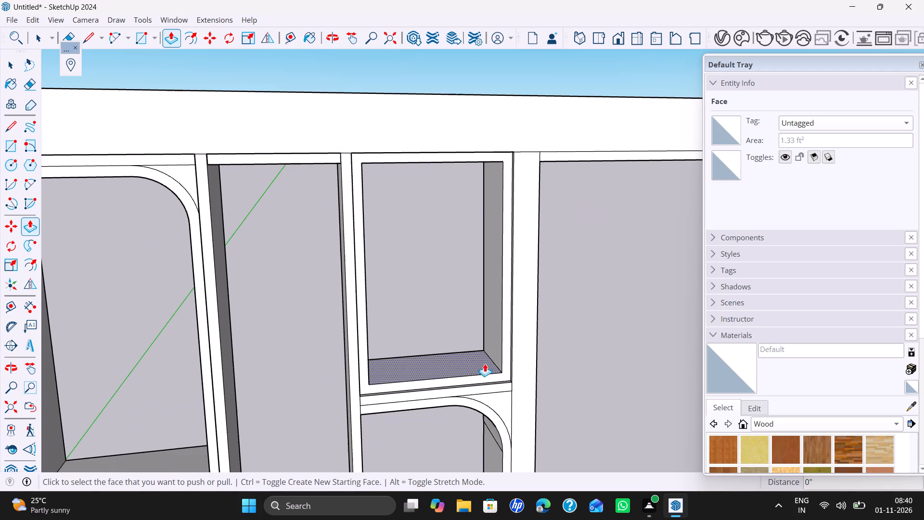
{"action": "scroll", "coordinate": [483, 393], "scroll_direction": "up", "scroll_amount": 5}
{"action": "left_click", "coordinate": [488, 388]}
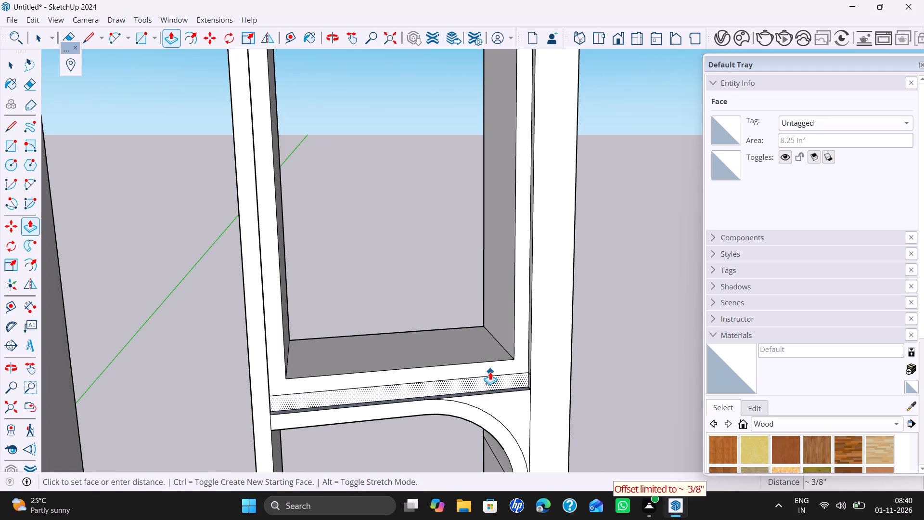
{"action": "left_click", "coordinate": [490, 372]}
{"action": "double_click", "coordinate": [500, 403]}
{"action": "double_click", "coordinate": [418, 405]}
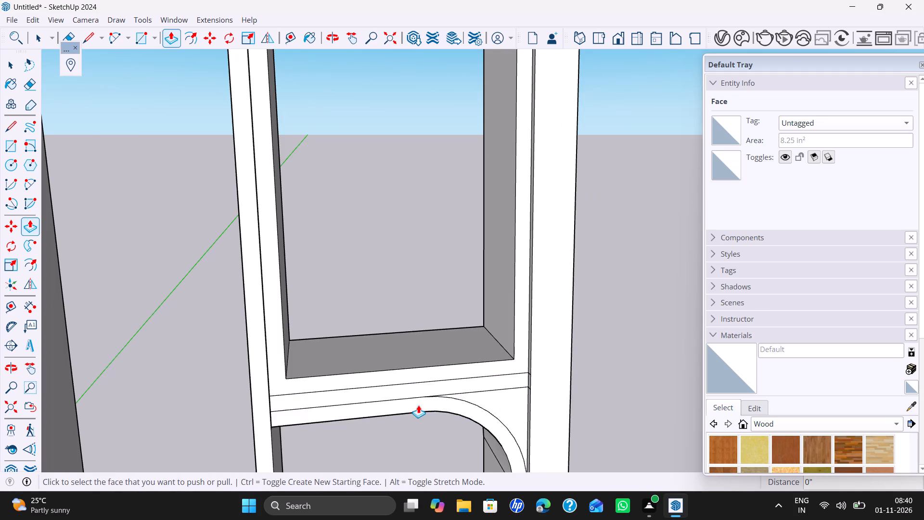
Push the front face of the dividers on both sides of the gap back about 3/8", level with the strip above the gap.
{"action": "scroll", "coordinate": [418, 405], "scroll_direction": "down", "scroll_amount": 4}
{"action": "middle_click_drag", "start_coordinate": [418, 405], "coordinate": [436, 287], "text": "ctrl"}
{"action": "scroll", "coordinate": [326, 128], "scroll_direction": "up", "scroll_amount": 3}
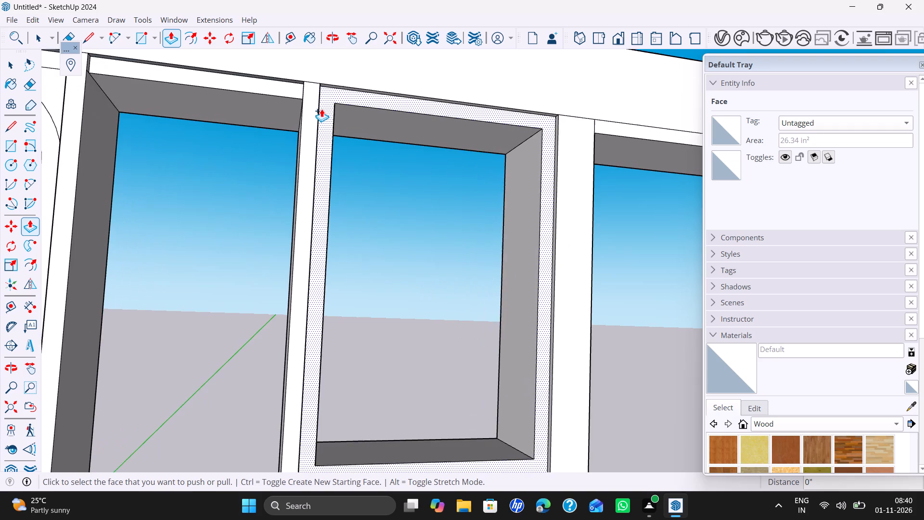
{"action": "middle_click_drag", "start_coordinate": [321, 109], "coordinate": [448, 133]}
{"action": "double_click", "coordinate": [335, 81]}
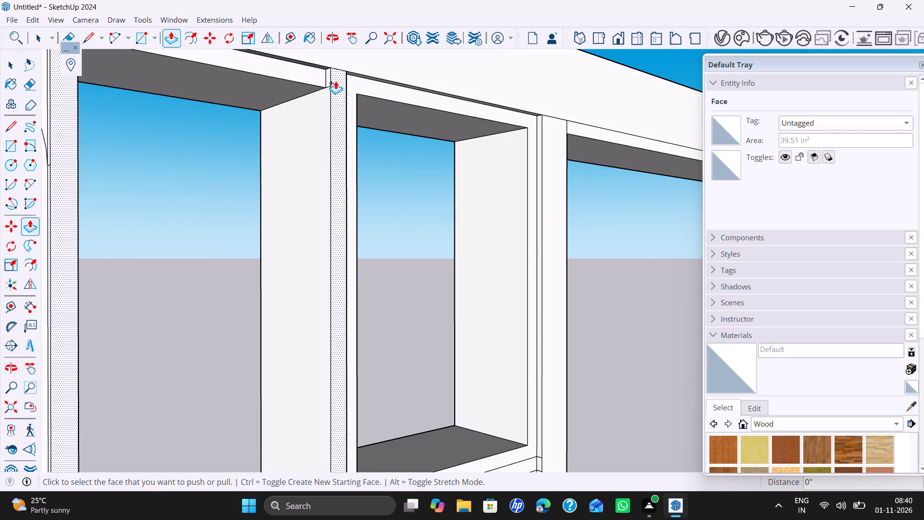
{"action": "key", "text": "ctrl+z"}
{"action": "left_click", "coordinate": [338, 89]}
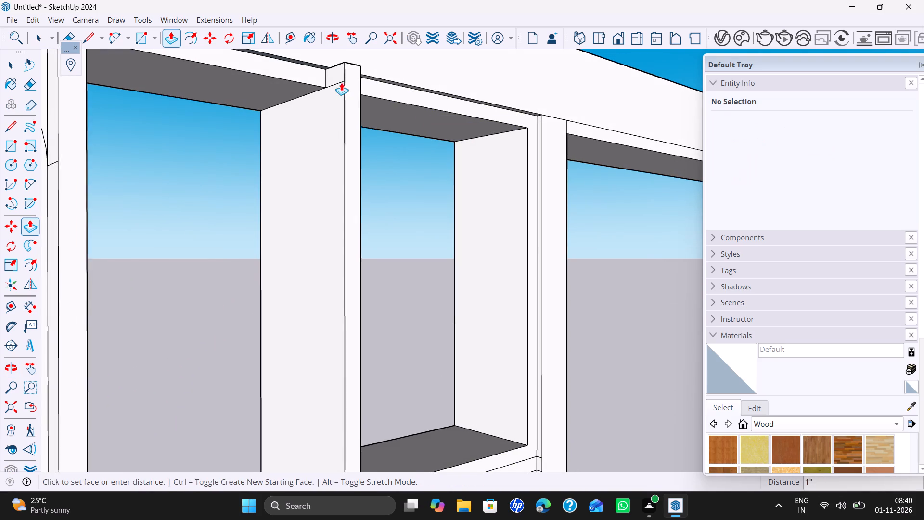
{"action": "left_click", "coordinate": [299, 72]}
{"action": "scroll", "coordinate": [327, 113], "scroll_direction": "down", "scroll_amount": 6}
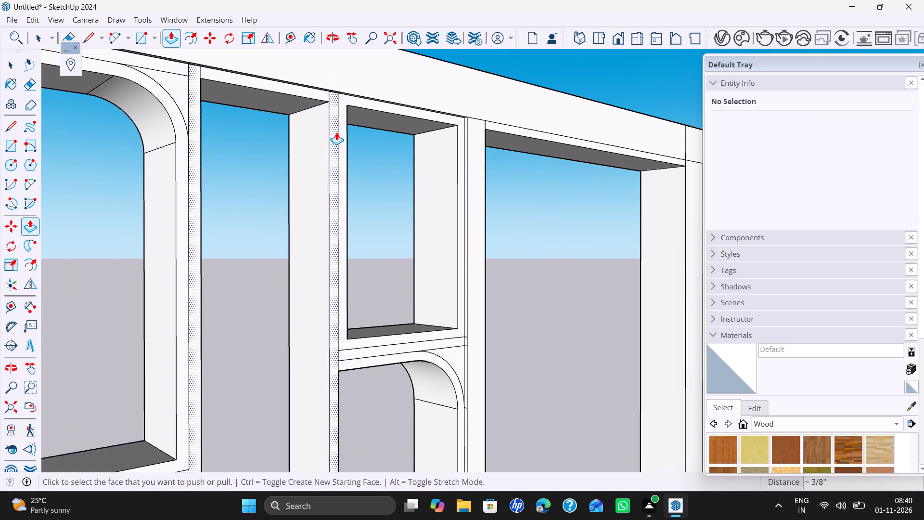
Push the strip between the three-bay column's middle and bottom bays back about 3/8".
{"action": "scroll", "coordinate": [336, 132], "scroll_direction": "down", "scroll_amount": 4}
{"action": "middle_click_drag", "start_coordinate": [331, 137], "coordinate": [385, 99], "text": "shift"}
{"action": "scroll", "coordinate": [385, 99], "scroll_direction": "down", "scroll_amount": 1, "text": "shift"}
{"action": "middle_click_drag", "start_coordinate": [386, 122], "coordinate": [300, 231]}
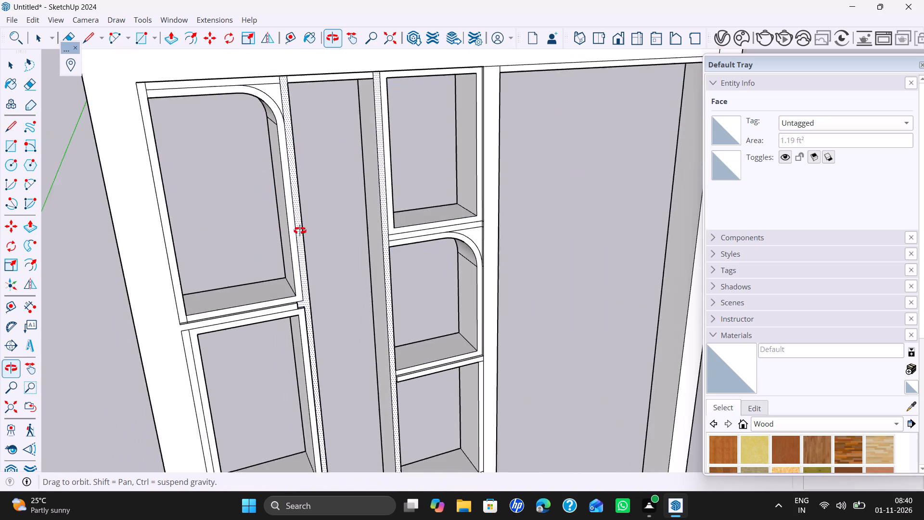
{"action": "middle_click_drag", "start_coordinate": [300, 231], "coordinate": [341, 132]}
{"action": "middle_click_drag", "start_coordinate": [363, 281], "coordinate": [359, 111], "text": "shift"}
{"action": "scroll", "coordinate": [353, 252], "scroll_direction": "up", "scroll_amount": 4}
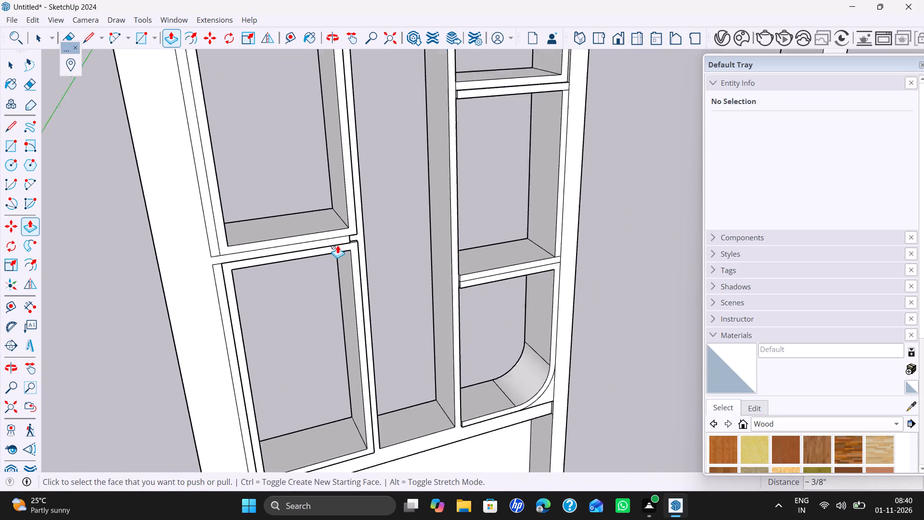
{"action": "double_click", "coordinate": [333, 235]}
{"action": "double_click", "coordinate": [316, 244]}
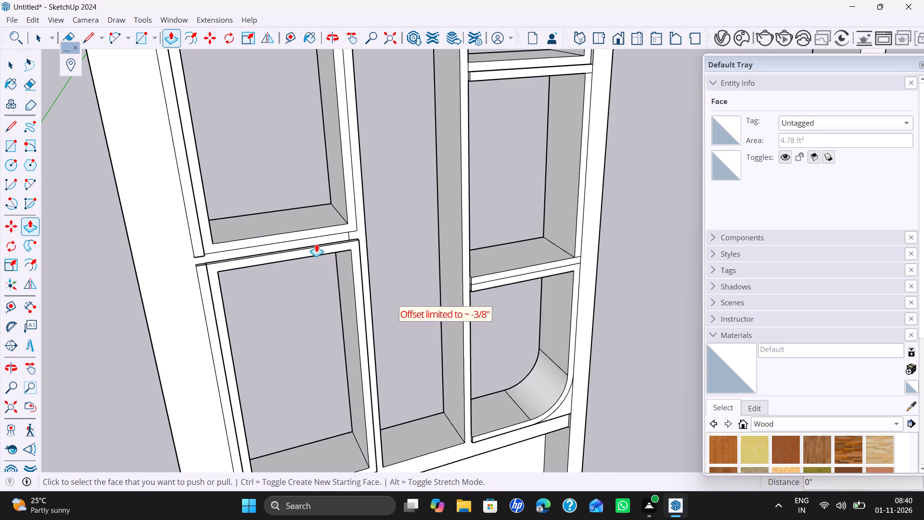
Explode the grouped frame of the three-bay column's bottom bay.
{"action": "scroll", "coordinate": [274, 260], "scroll_direction": "up", "scroll_amount": 3}
{"action": "key", "text": "space"}
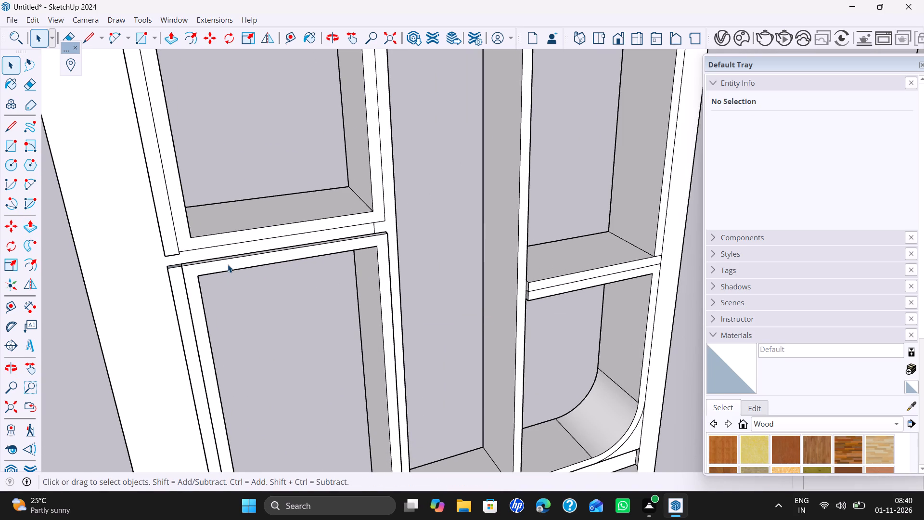
{"action": "left_click", "coordinate": [228, 264]}
{"action": "double_click", "coordinate": [228, 264]}
{"action": "scroll", "coordinate": [292, 285], "scroll_direction": "down", "scroll_amount": 5}
{"action": "middle_click_drag", "start_coordinate": [307, 302], "coordinate": [257, 312]}
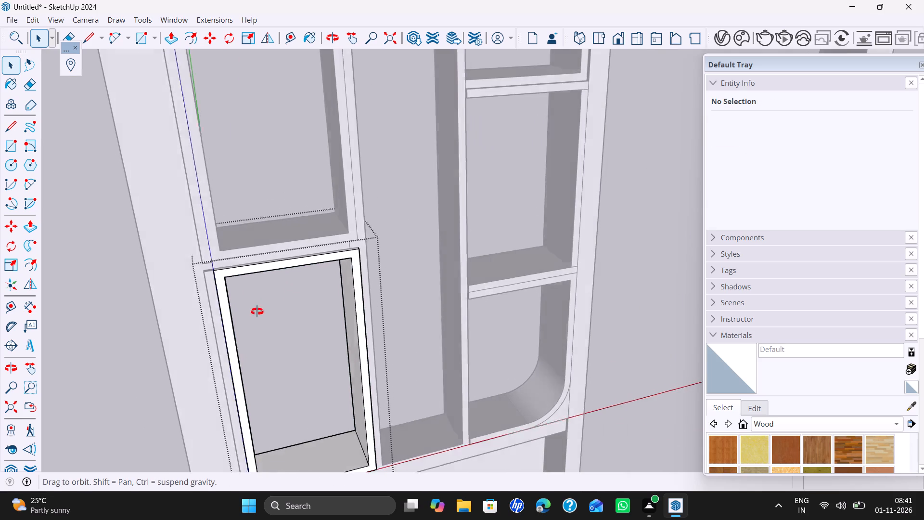
{"action": "middle_click_drag", "start_coordinate": [257, 312], "coordinate": [253, 234]}
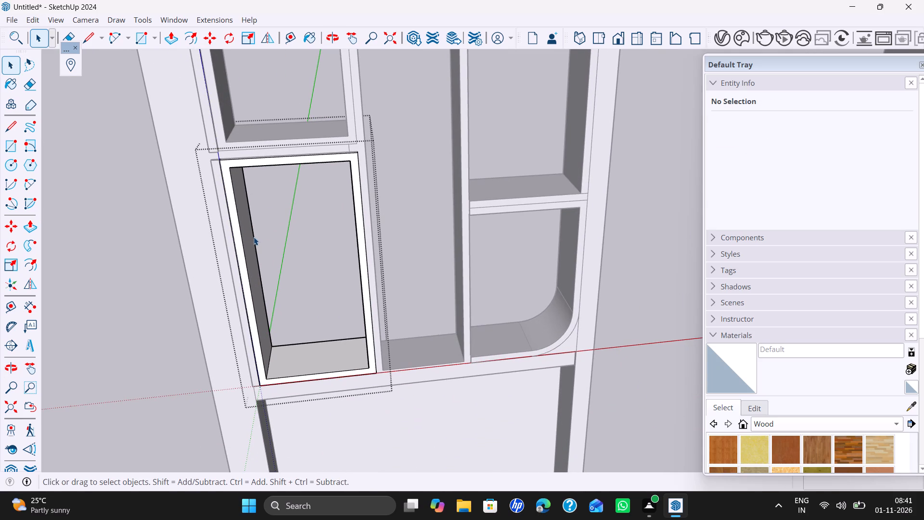
{"action": "left_click", "coordinate": [291, 237]}
{"action": "left_click", "coordinate": [420, 224]}
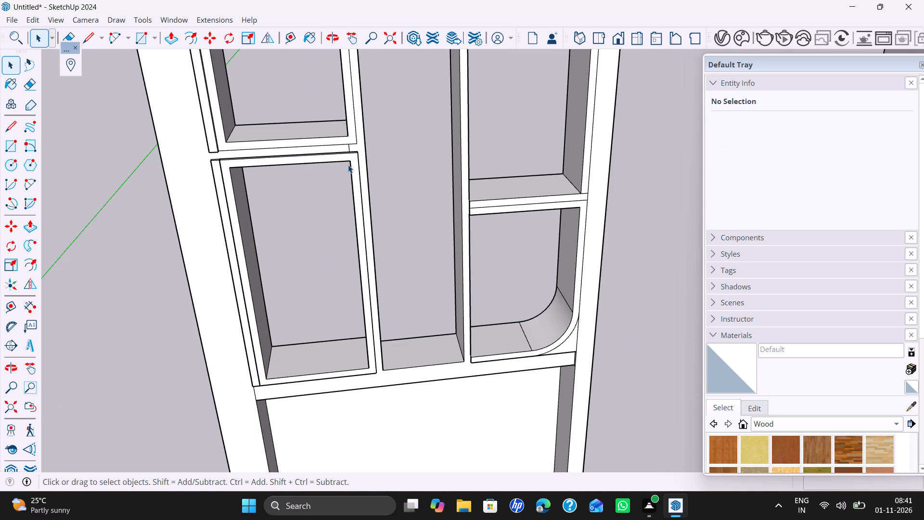
{"action": "left_click", "coordinate": [351, 158]}
{"action": "right_click", "coordinate": [351, 158]}
{"action": "left_click", "coordinate": [388, 245]}
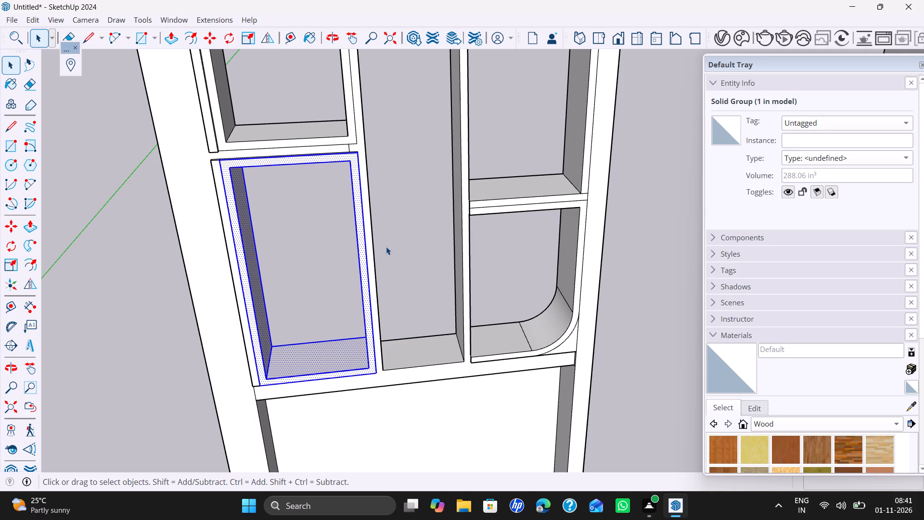
Push the bottom bay's rim back about 3/8", and repeat it on the post-side strips beside the bottom and middle bays.
{"action": "key", "text": "p"}
{"action": "left_click", "coordinate": [348, 157]}
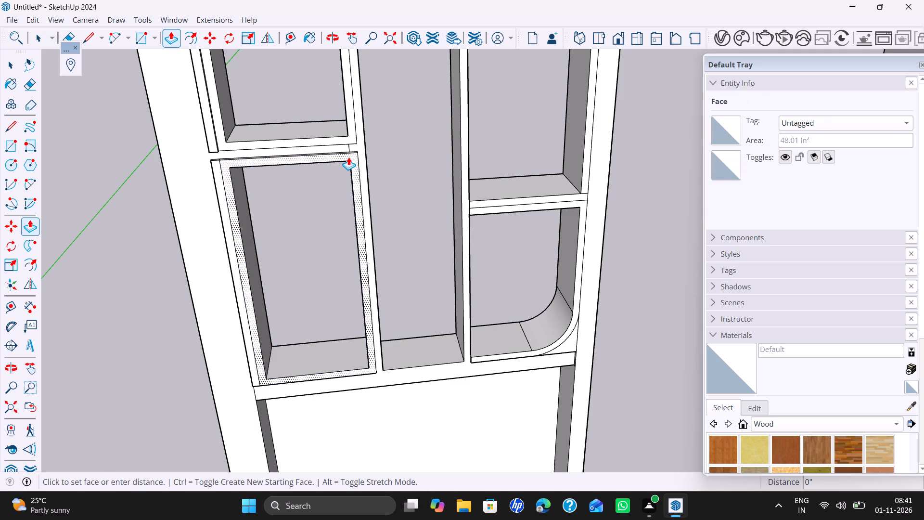
{"action": "left_click", "coordinate": [342, 143]}
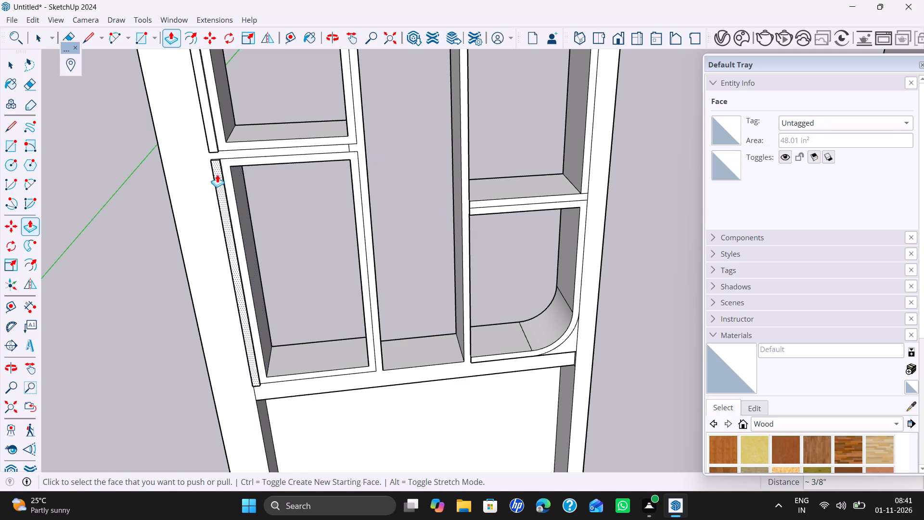
{"action": "left_click", "coordinate": [215, 174]}
{"action": "left_click", "coordinate": [215, 174]}
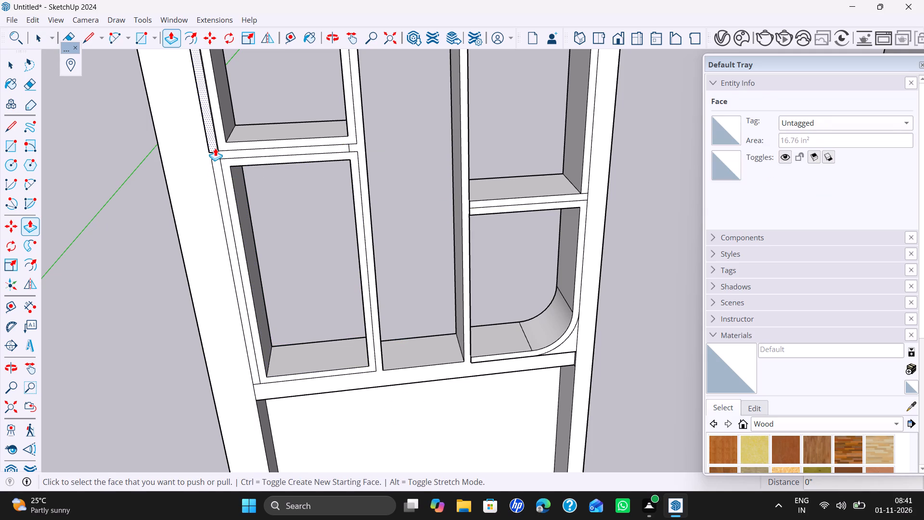
{"action": "double_click", "coordinate": [215, 148]}
Draw a 6' vertical edge along the outer post's bay side, from the lower beam's top edge to the top beam.
{"action": "scroll", "coordinate": [228, 166], "scroll_direction": "down", "scroll_amount": 2}
{"action": "middle_click_drag", "start_coordinate": [231, 183], "coordinate": [218, 240]}
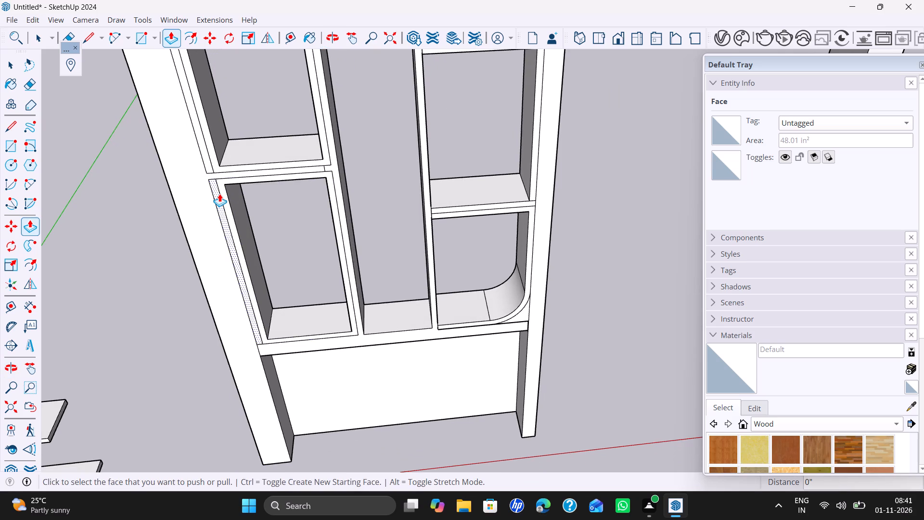
{"action": "left_click", "coordinate": [219, 194]}
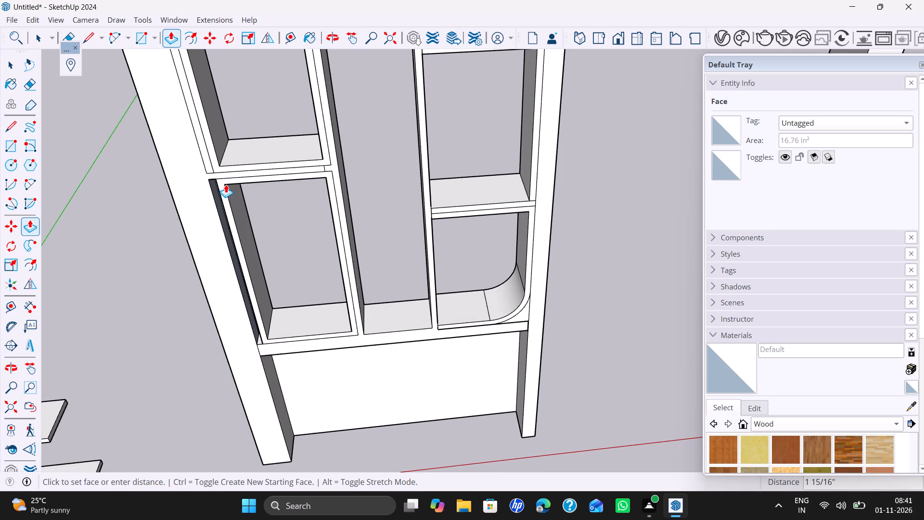
{"action": "key", "text": "Escape"}
{"action": "key", "text": "l"}
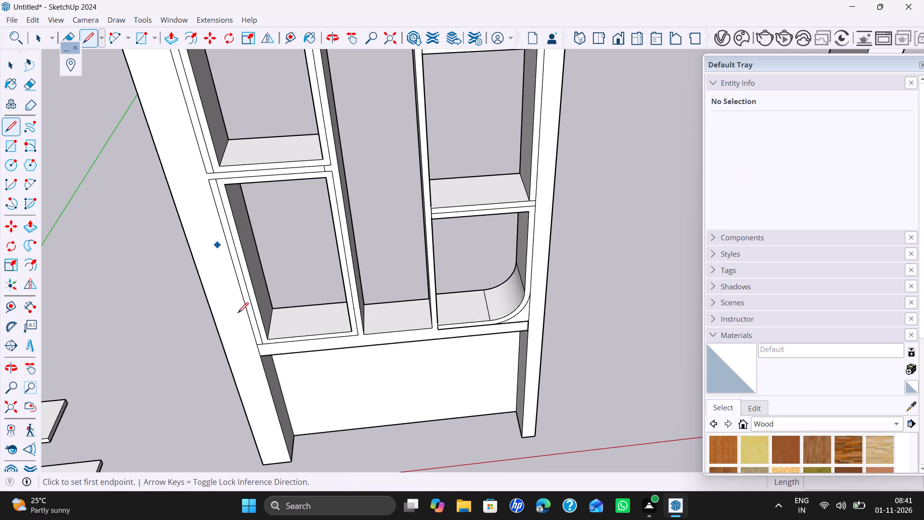
{"action": "left_click", "coordinate": [257, 345]}
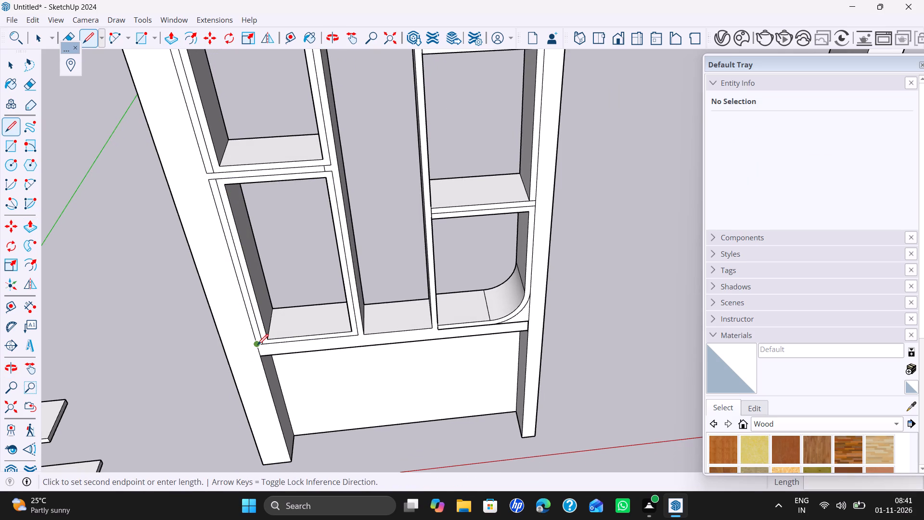
{"action": "key", "text": "Up"}
{"action": "scroll", "coordinate": [262, 286], "scroll_direction": "down", "scroll_amount": 6}
{"action": "key", "text": "Return"}
{"action": "middle_click_drag", "start_coordinate": [260, 286], "coordinate": [286, 400]}
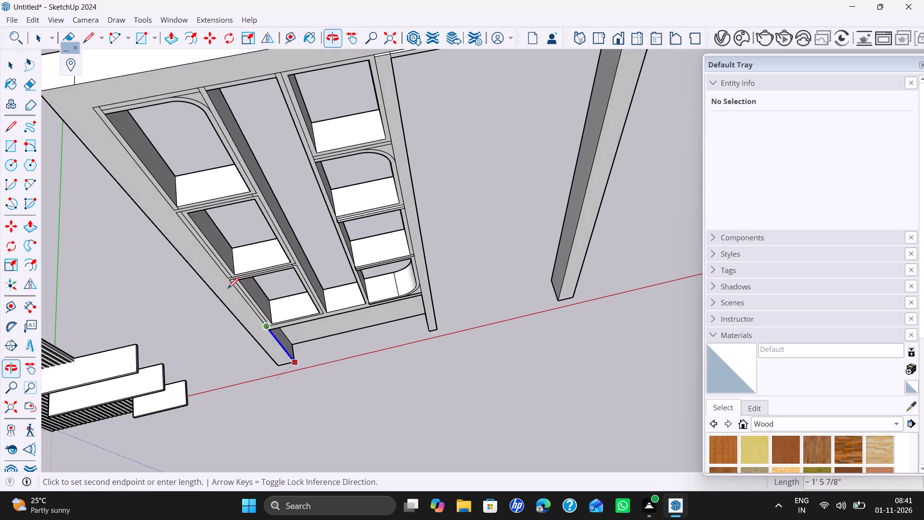
{"action": "scroll", "coordinate": [121, 110], "scroll_direction": "up", "scroll_amount": 1}
{"action": "left_click", "coordinate": [93, 106]}
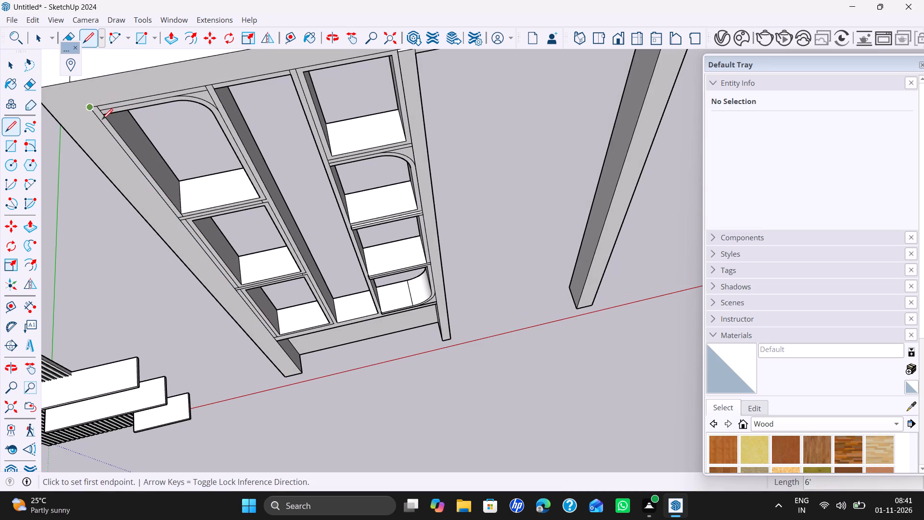
{"action": "key", "text": "space"}
Pull the front face shared by the outer post and top beam forward about 3/8", level with the middle post.
{"action": "scroll", "coordinate": [125, 129], "scroll_direction": "up", "scroll_amount": 1}
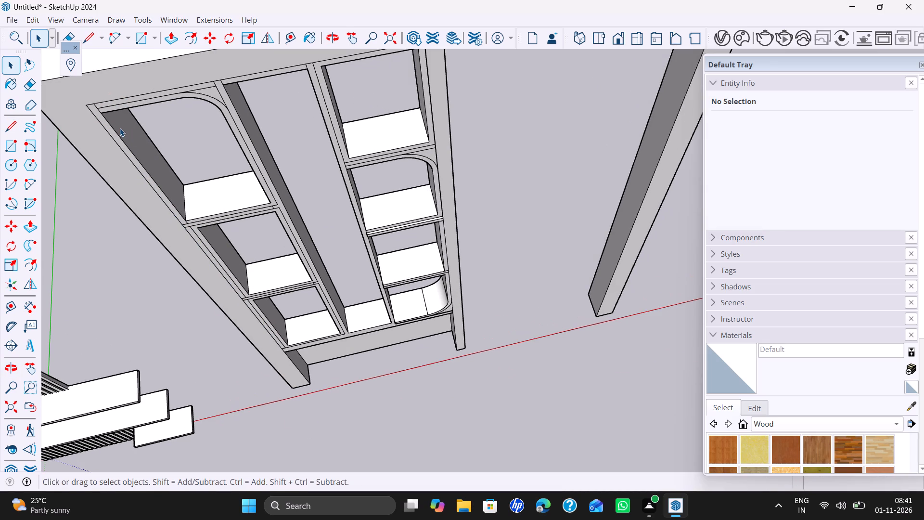
{"action": "key", "text": "p"}
{"action": "scroll", "coordinate": [155, 141], "scroll_direction": "down", "scroll_amount": 3}
{"action": "middle_click_drag", "start_coordinate": [174, 156], "coordinate": [250, 199], "text": "shift"}
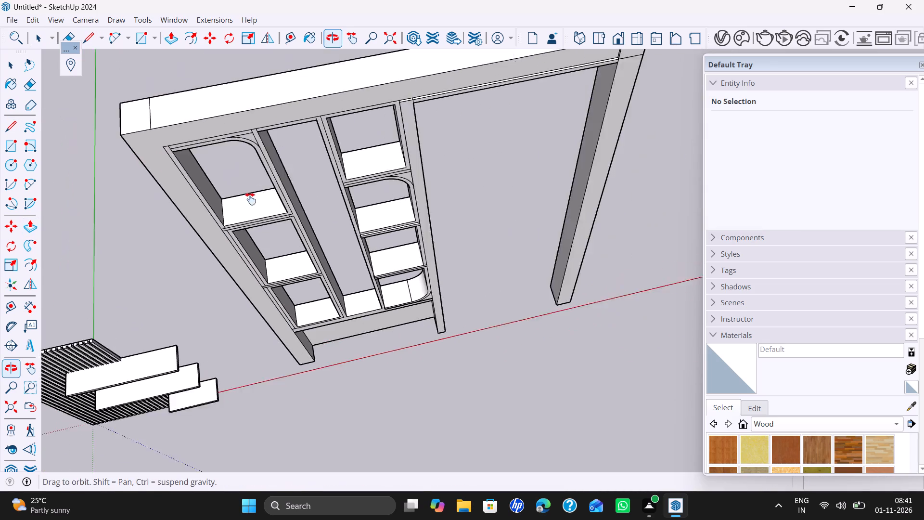
{"action": "middle_click_drag", "start_coordinate": [250, 199], "coordinate": [266, 214], "text": "shift"}
{"action": "middle_click_drag", "start_coordinate": [262, 195], "coordinate": [272, 138]}
{"action": "scroll", "coordinate": [436, 94], "scroll_direction": "up", "scroll_amount": 4}
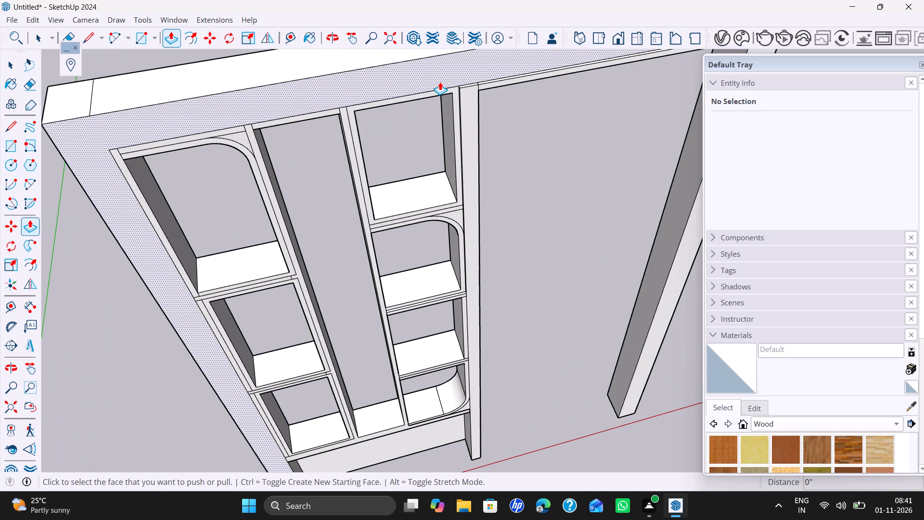
{"action": "left_click", "coordinate": [440, 82]}
{"action": "left_click", "coordinate": [466, 93]}
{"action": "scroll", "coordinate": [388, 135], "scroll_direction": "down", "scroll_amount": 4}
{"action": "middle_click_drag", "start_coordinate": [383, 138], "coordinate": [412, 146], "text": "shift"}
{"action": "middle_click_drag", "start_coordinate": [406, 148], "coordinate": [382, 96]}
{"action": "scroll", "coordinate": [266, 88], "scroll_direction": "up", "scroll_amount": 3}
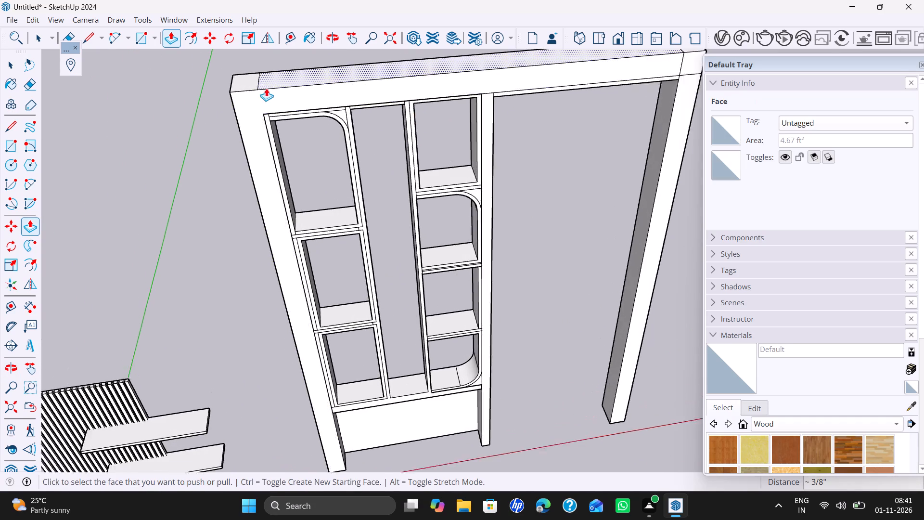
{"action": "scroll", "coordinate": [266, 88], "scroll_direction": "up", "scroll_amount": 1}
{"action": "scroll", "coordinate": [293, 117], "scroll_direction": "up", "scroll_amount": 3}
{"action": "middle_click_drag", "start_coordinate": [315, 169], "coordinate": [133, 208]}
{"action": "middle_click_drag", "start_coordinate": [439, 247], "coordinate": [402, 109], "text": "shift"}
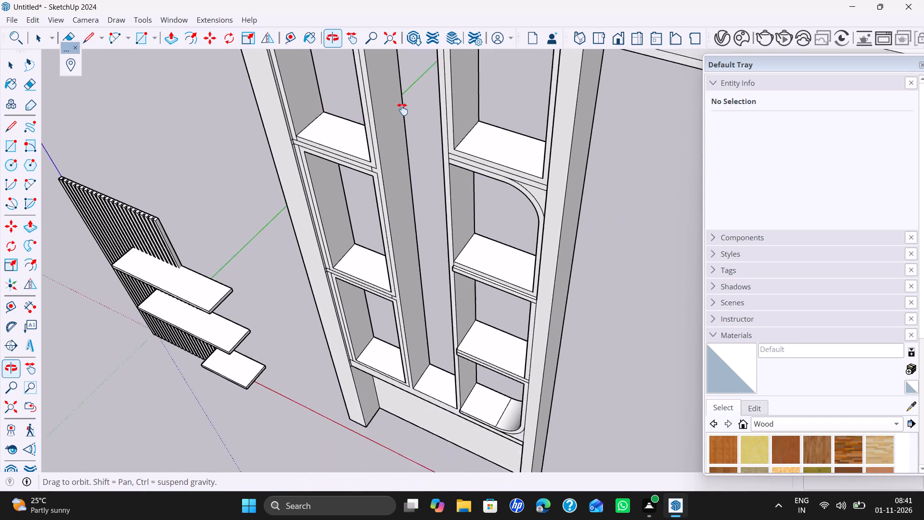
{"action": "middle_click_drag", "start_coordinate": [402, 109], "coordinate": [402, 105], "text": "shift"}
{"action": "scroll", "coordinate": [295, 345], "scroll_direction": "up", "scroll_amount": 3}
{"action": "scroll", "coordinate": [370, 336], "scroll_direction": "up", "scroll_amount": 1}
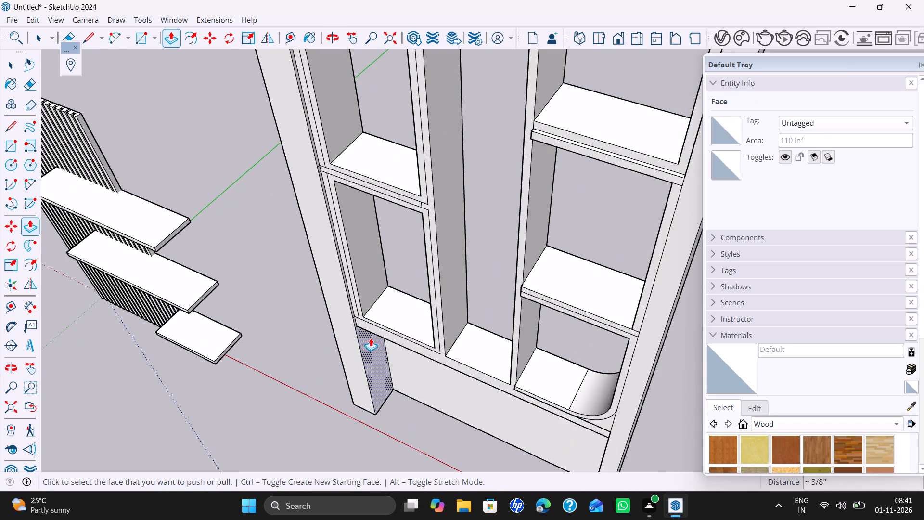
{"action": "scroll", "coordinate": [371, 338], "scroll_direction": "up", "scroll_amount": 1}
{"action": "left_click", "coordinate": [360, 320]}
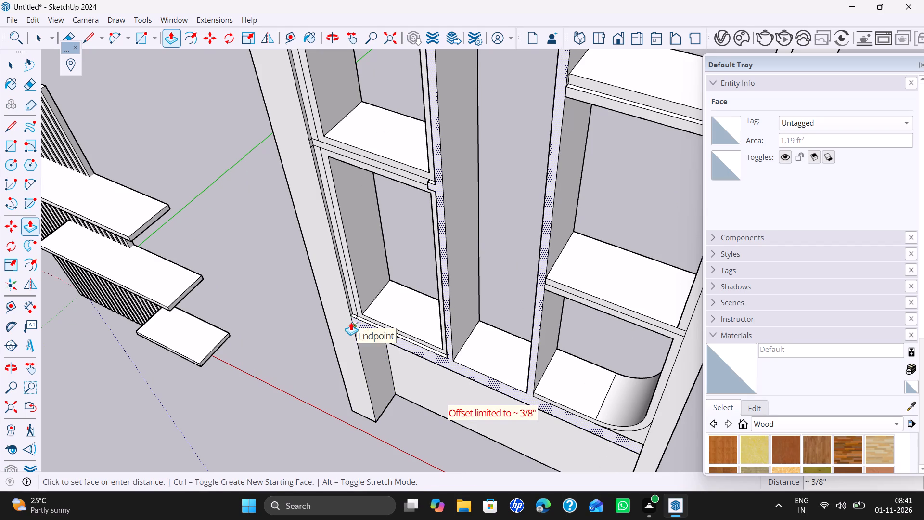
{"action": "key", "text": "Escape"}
Draw a 10" edge along the lower beam's top across the gap, from the bottom bay's rim corner to the far divider.
{"action": "middle_click_drag", "start_coordinate": [383, 322], "coordinate": [511, 339]}
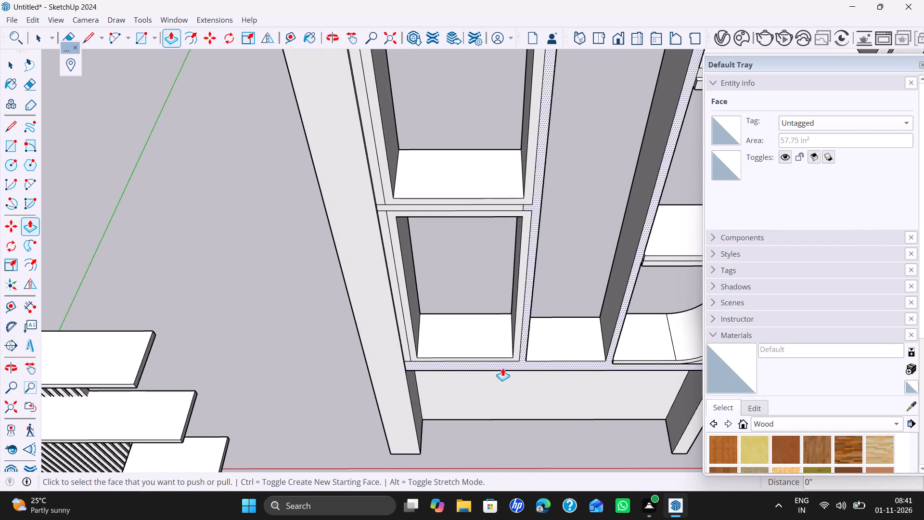
{"action": "key", "text": "l"}
{"action": "scroll", "coordinate": [508, 370], "scroll_direction": "up", "scroll_amount": 2}
{"action": "left_click", "coordinate": [521, 359]}
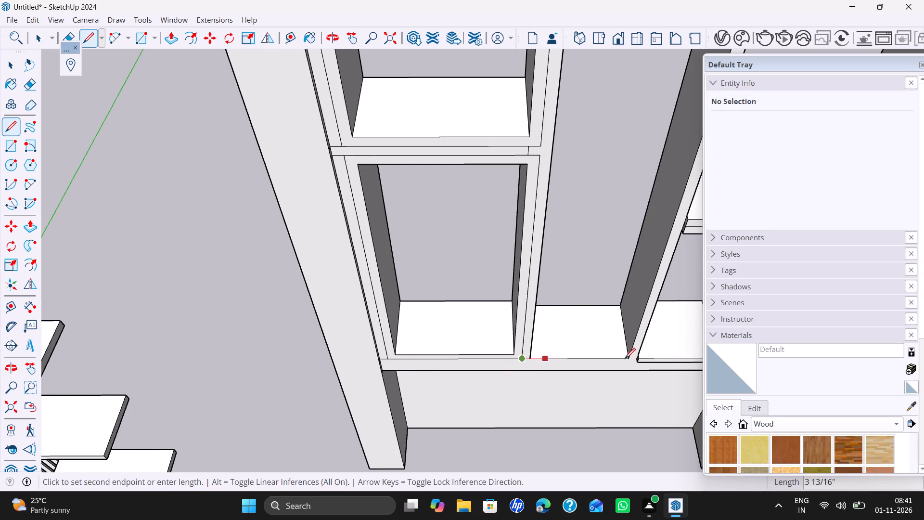
{"action": "scroll", "coordinate": [635, 361], "scroll_direction": "up", "scroll_amount": 13}
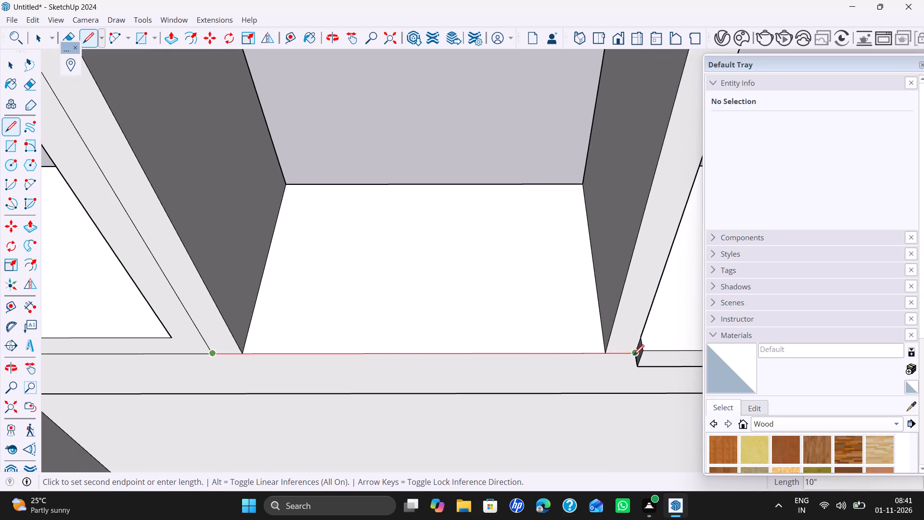
{"action": "left_click", "coordinate": [633, 354]}
Delete the face covering the open gap between the two dividers.
{"action": "scroll", "coordinate": [555, 364], "scroll_direction": "down", "scroll_amount": 6}
{"action": "key", "text": "space"}
{"action": "left_click", "coordinate": [546, 339]}
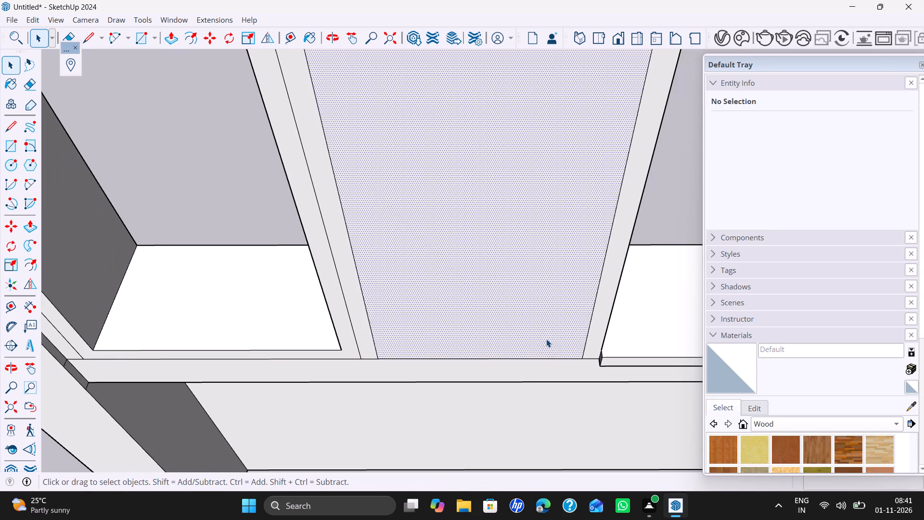
{"action": "key", "text": "Delete"}
Pull the lower beam's front face forward about 3/8", level with the posts.
{"action": "scroll", "coordinate": [541, 350], "scroll_direction": "down", "scroll_amount": 6}
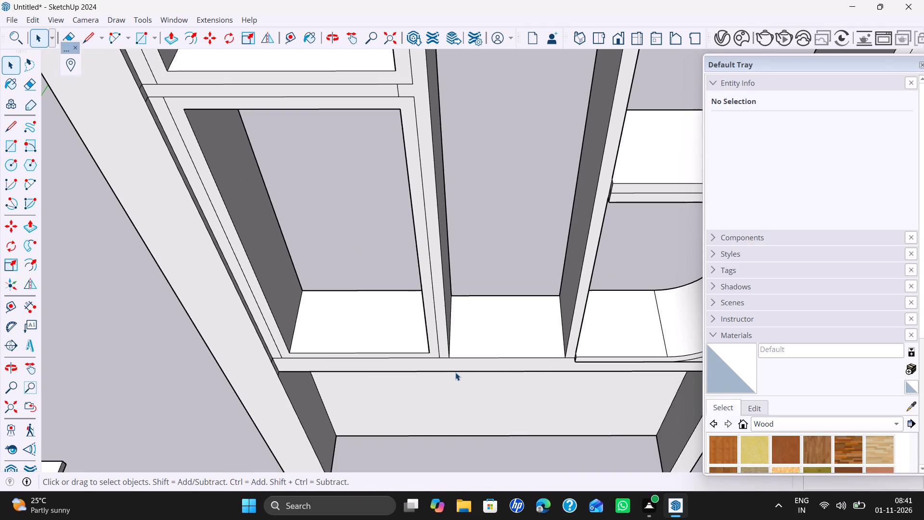
{"action": "key", "text": "p"}
{"action": "left_click", "coordinate": [316, 364]}
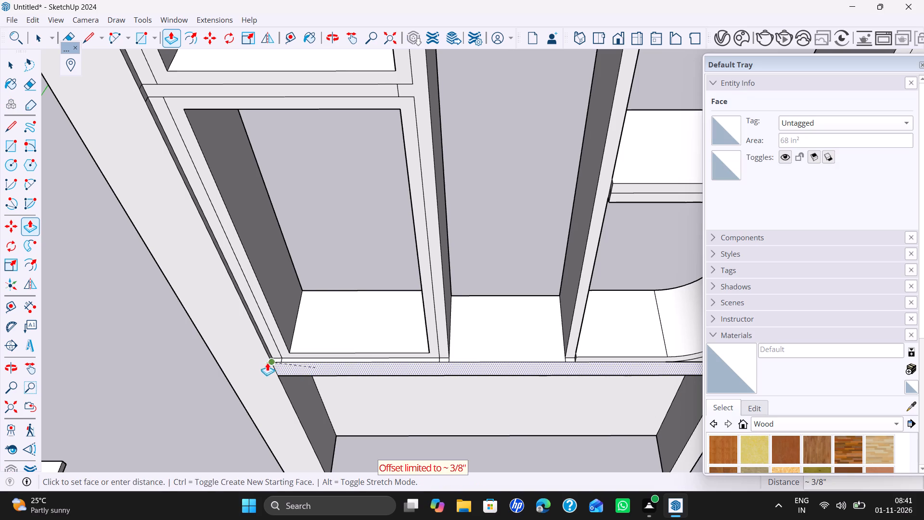
{"action": "left_click", "coordinate": [259, 363]}
Pull the rounded bottom bay's rim forward about 3/8" to the divider's face, and repeat the pull on the shelf edge above.
{"action": "scroll", "coordinate": [368, 368], "scroll_direction": "down", "scroll_amount": 4}
{"action": "middle_click_drag", "start_coordinate": [456, 379], "coordinate": [374, 389], "text": "shift"}
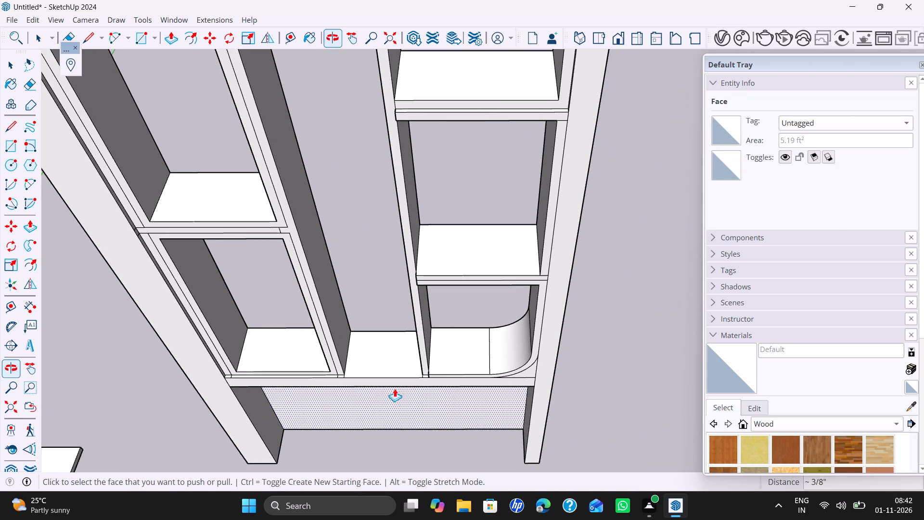
{"action": "middle_click_drag", "start_coordinate": [427, 385], "coordinate": [541, 305]}
{"action": "scroll", "coordinate": [513, 395], "scroll_direction": "up", "scroll_amount": 4}
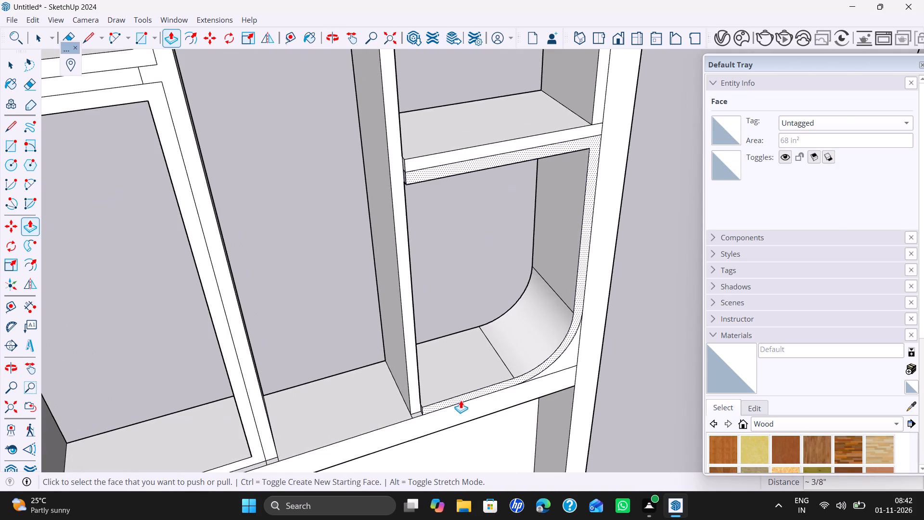
{"action": "left_click", "coordinate": [444, 404]}
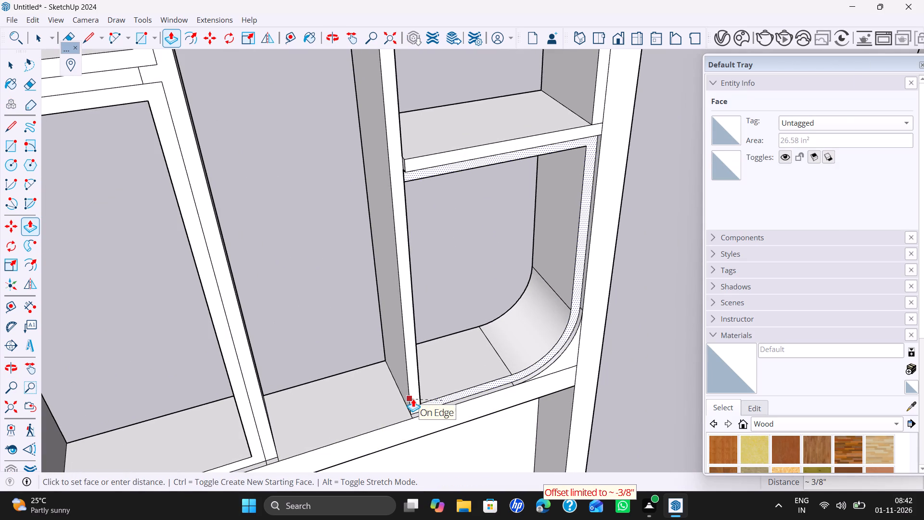
{"action": "left_click", "coordinate": [413, 399]}
{"action": "double_click", "coordinate": [422, 164]}
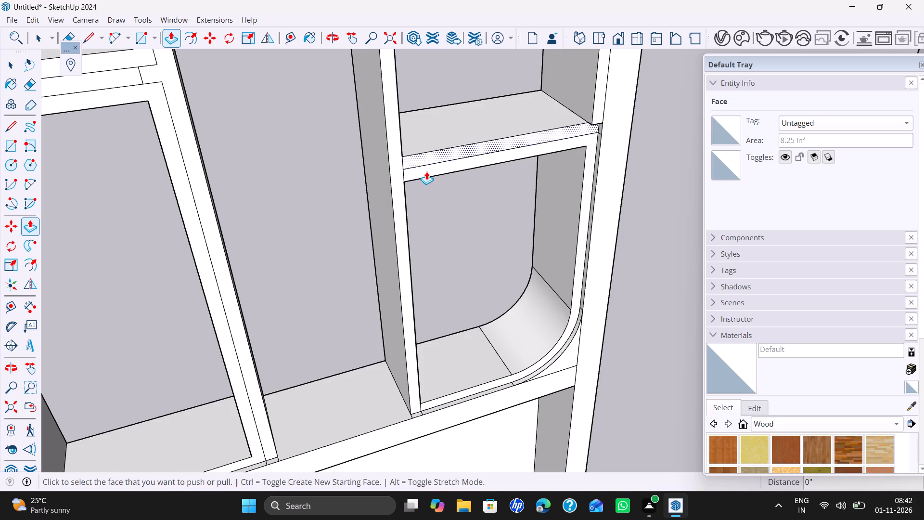
Repeat the 3/8" pull on the second bay's side strip along the middle post and on the shelf edge above it.
{"action": "scroll", "coordinate": [435, 180], "scroll_direction": "down", "scroll_amount": 4}
{"action": "middle_click_drag", "start_coordinate": [440, 188], "coordinate": [443, 314], "text": "shift"}
{"action": "double_click", "coordinate": [552, 178]}
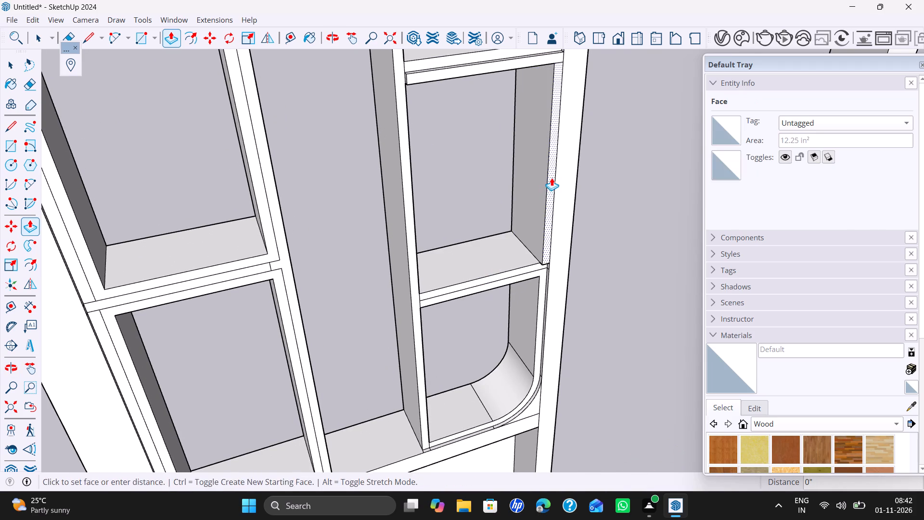
{"action": "middle_click_drag", "start_coordinate": [552, 178], "coordinate": [565, 305], "text": "shift"}
{"action": "scroll", "coordinate": [513, 218], "scroll_direction": "up", "scroll_amount": 2}
{"action": "double_click", "coordinate": [504, 216]}
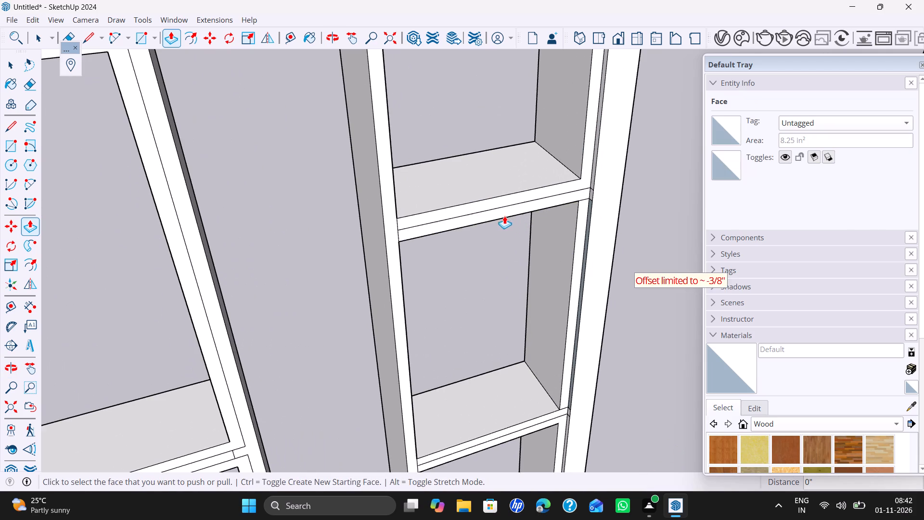
Examine the fronts of both bay columns, from the bottom bays up to the top beam, for faces still set back.
{"action": "scroll", "coordinate": [556, 220], "scroll_direction": "down", "scroll_amount": 4}
{"action": "middle_click_drag", "start_coordinate": [564, 222], "coordinate": [565, 261], "text": "shift"}
{"action": "scroll", "coordinate": [578, 285], "scroll_direction": "up", "scroll_amount": 8}
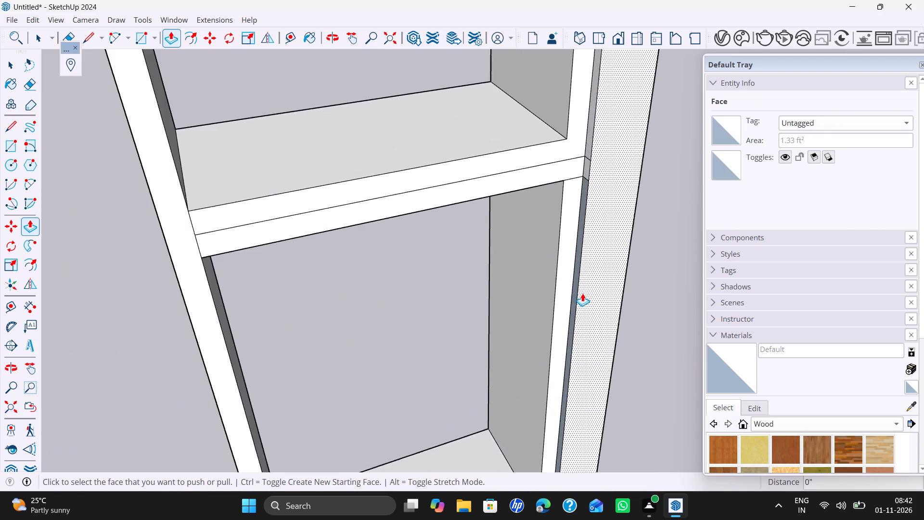
{"action": "scroll", "coordinate": [582, 293], "scroll_direction": "up", "scroll_amount": 2}
{"action": "middle_click_drag", "start_coordinate": [585, 294], "coordinate": [538, 309]}
{"action": "scroll", "coordinate": [541, 304], "scroll_direction": "down", "scroll_amount": 13}
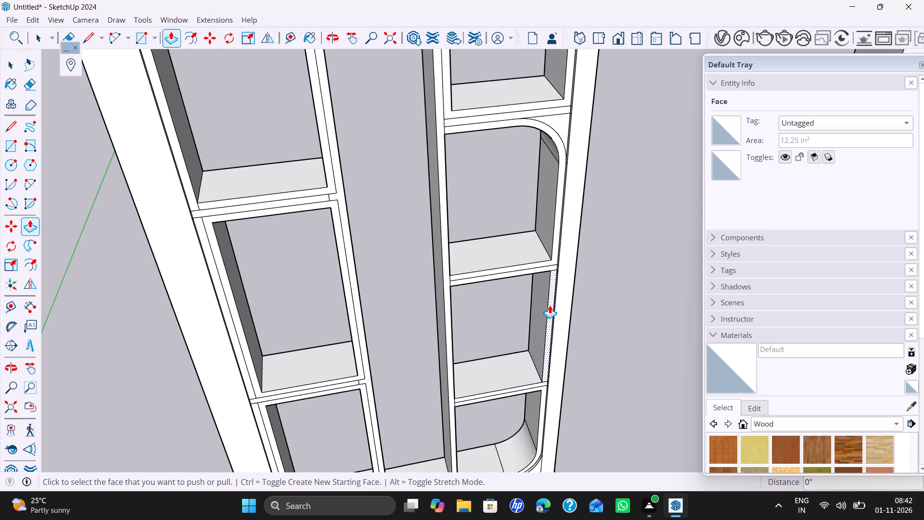
{"action": "middle_click_drag", "start_coordinate": [550, 305], "coordinate": [577, 238]}
{"action": "scroll", "coordinate": [577, 240], "scroll_direction": "down", "scroll_amount": 6}
{"action": "middle_click_drag", "start_coordinate": [577, 262], "coordinate": [571, 169], "text": "shift"}
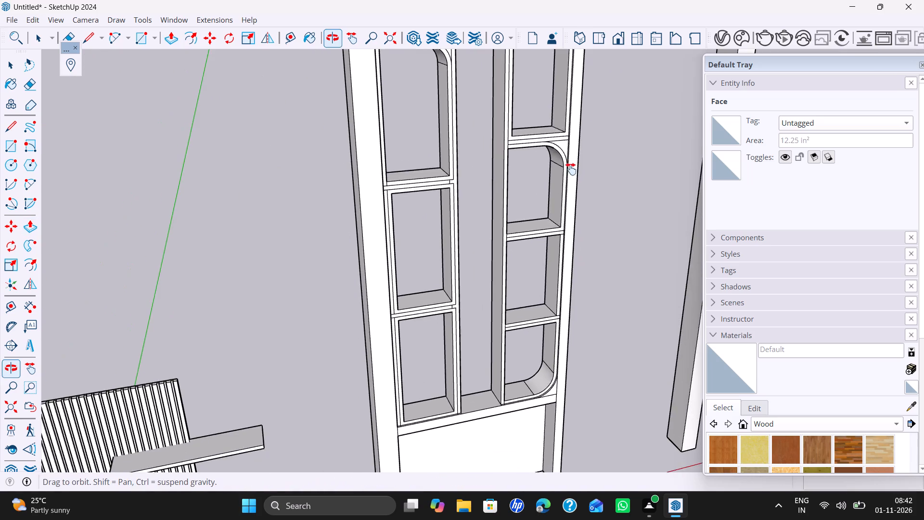
{"action": "middle_click_drag", "start_coordinate": [571, 169], "coordinate": [571, 166], "text": "shift"}
{"action": "middle_click_drag", "start_coordinate": [600, 290], "coordinate": [353, 313]}
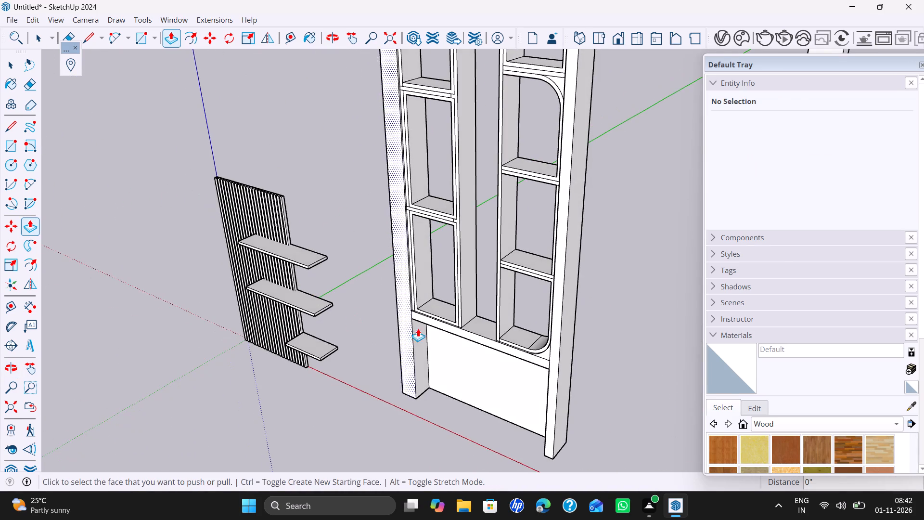
{"action": "scroll", "coordinate": [426, 327], "scroll_direction": "up", "scroll_amount": 6}
{"action": "middle_click_drag", "start_coordinate": [447, 292], "coordinate": [290, 352], "text": "shift"}
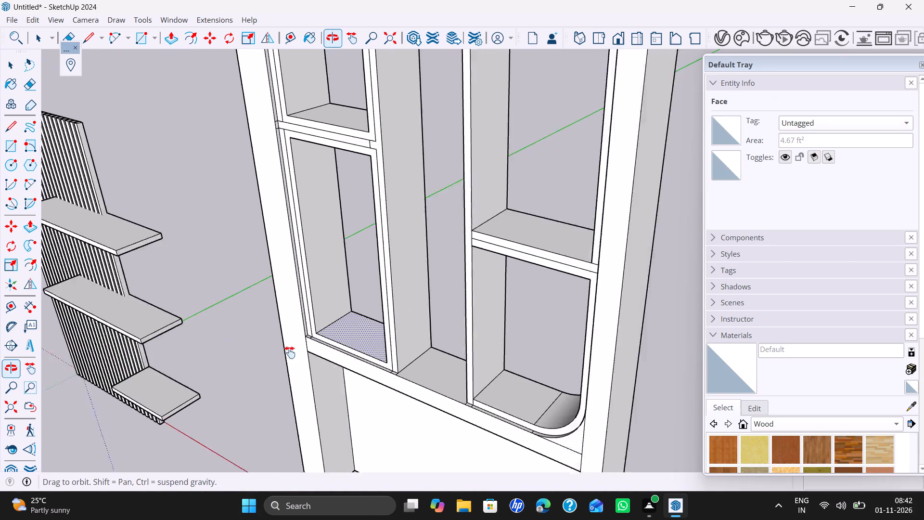
{"action": "middle_click_drag", "start_coordinate": [290, 352], "coordinate": [287, 353], "text": "shift"}
{"action": "middle_click_drag", "start_coordinate": [375, 332], "coordinate": [462, 358]}
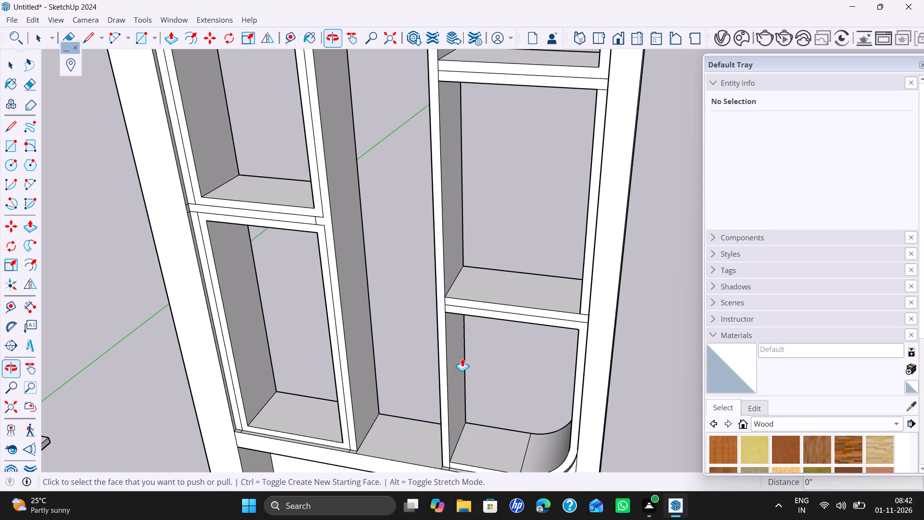
{"action": "scroll", "coordinate": [462, 356], "scroll_direction": "down", "scroll_amount": 12}
{"action": "middle_click_drag", "start_coordinate": [487, 342], "coordinate": [461, 368], "text": "shift"}
Repeat the 3/8" pull on the narrow strip beneath the top beam, on the open side of the middle post.
{"action": "scroll", "coordinate": [490, 182], "scroll_direction": "up", "scroll_amount": 6}
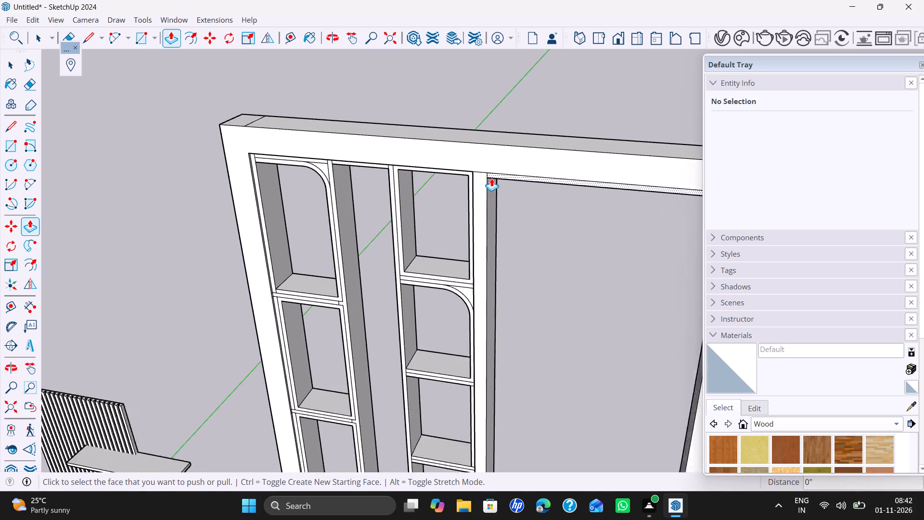
{"action": "scroll", "coordinate": [491, 178], "scroll_direction": "up", "scroll_amount": 3}
{"action": "double_click", "coordinate": [493, 174]}
{"action": "scroll", "coordinate": [411, 171], "scroll_direction": "up", "scroll_amount": 5}
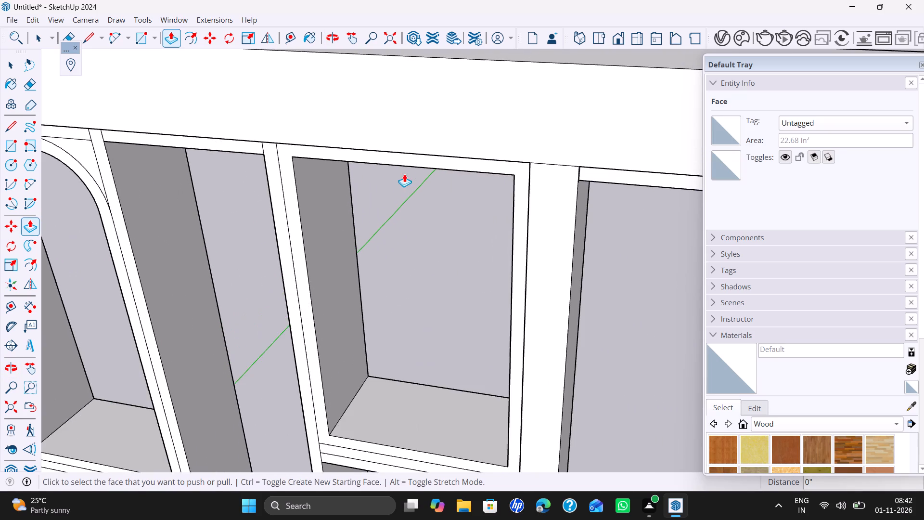
{"action": "middle_click_drag", "start_coordinate": [409, 172], "coordinate": [587, 58]}
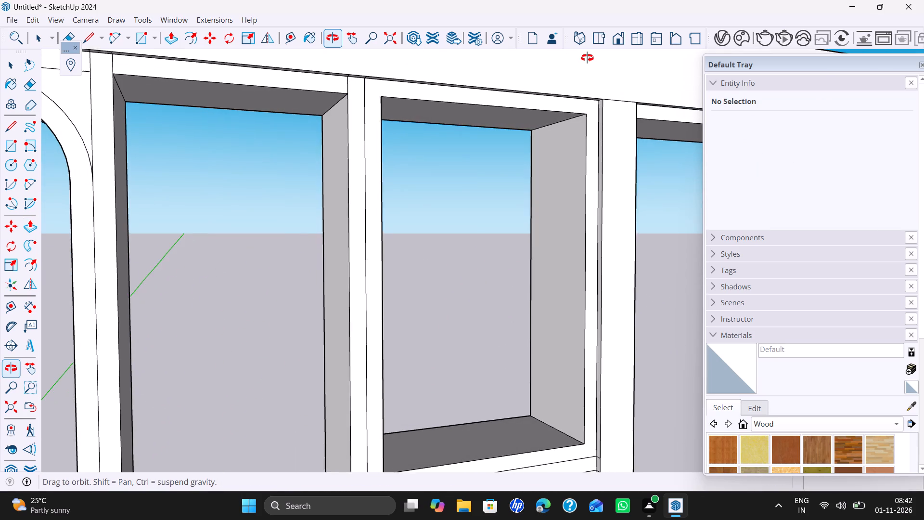
{"action": "middle_click_drag", "start_coordinate": [587, 58], "coordinate": [587, 60]}
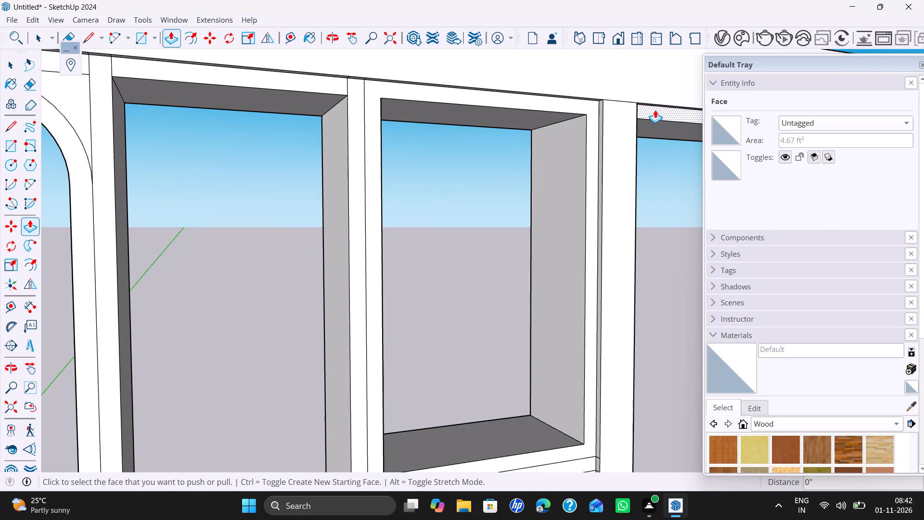
{"action": "double_click", "coordinate": [655, 110]}
Repeat the 3/8" pull on the middle-post column's top bay rim, the shelf edge below, and the arched bay's corner and rim.
{"action": "double_click", "coordinate": [553, 110]}
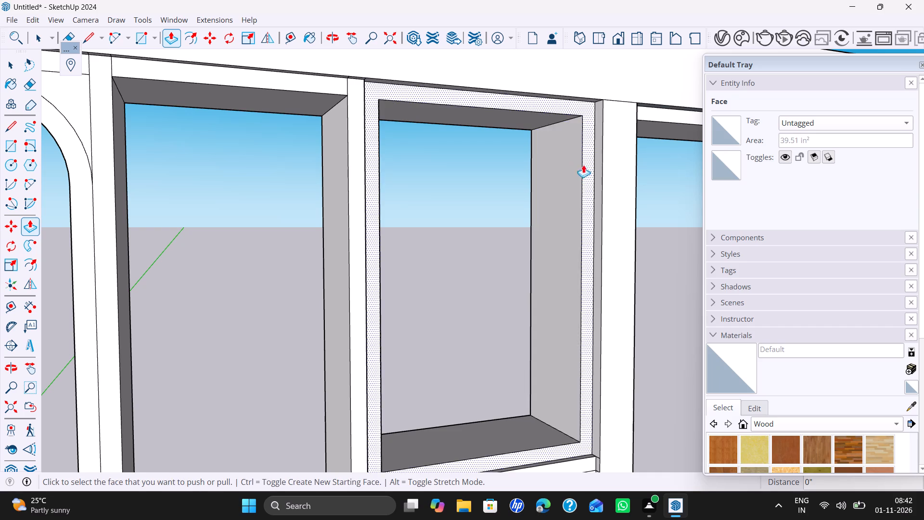
{"action": "scroll", "coordinate": [574, 307], "scroll_direction": "down", "scroll_amount": 2}
{"action": "middle_click_drag", "start_coordinate": [574, 325], "coordinate": [543, 153]}
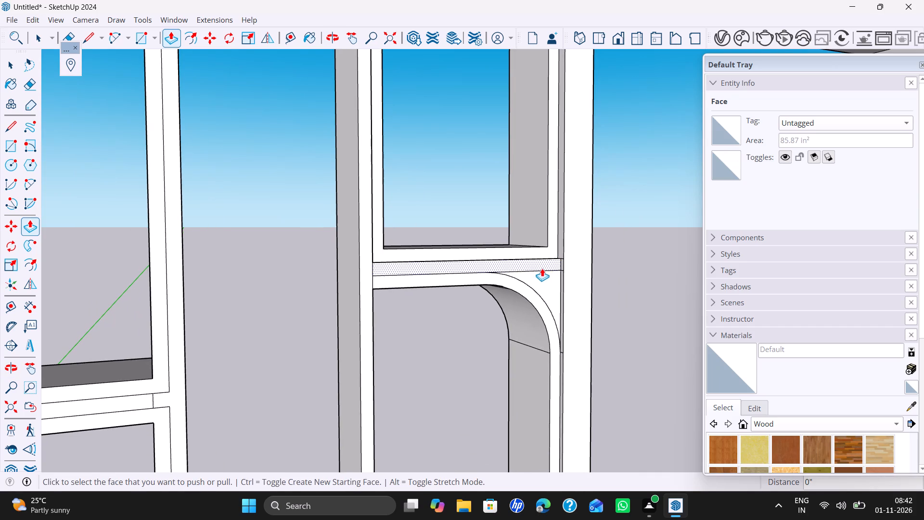
{"action": "left_click", "coordinate": [543, 267]}
{"action": "left_click", "coordinate": [543, 267]}
{"action": "double_click", "coordinate": [544, 274]}
{"action": "double_click", "coordinate": [485, 275]}
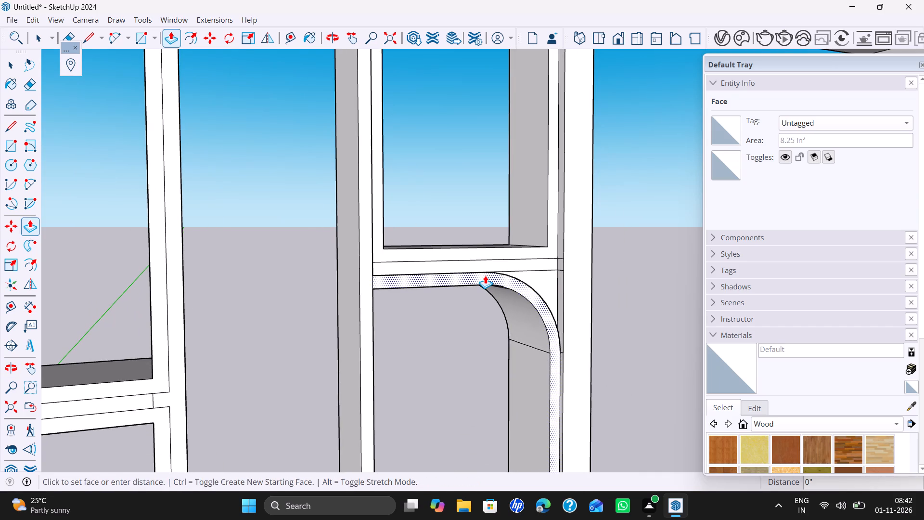
{"action": "double_click", "coordinate": [372, 281]}
Repeat the 3/8" pull on the shelf edge under the arched bay and the side rim of the bay below it.
{"action": "scroll", "coordinate": [382, 306], "scroll_direction": "down", "scroll_amount": 5}
{"action": "middle_click_drag", "start_coordinate": [397, 325], "coordinate": [392, 312], "text": "shift"}
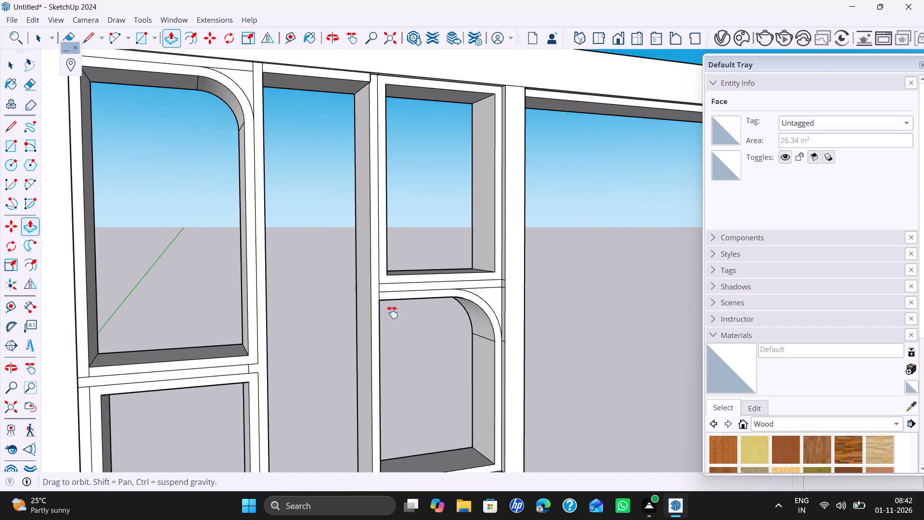
{"action": "middle_click_drag", "start_coordinate": [392, 312], "coordinate": [375, 144], "text": "shift"}
{"action": "double_click", "coordinate": [481, 323]}
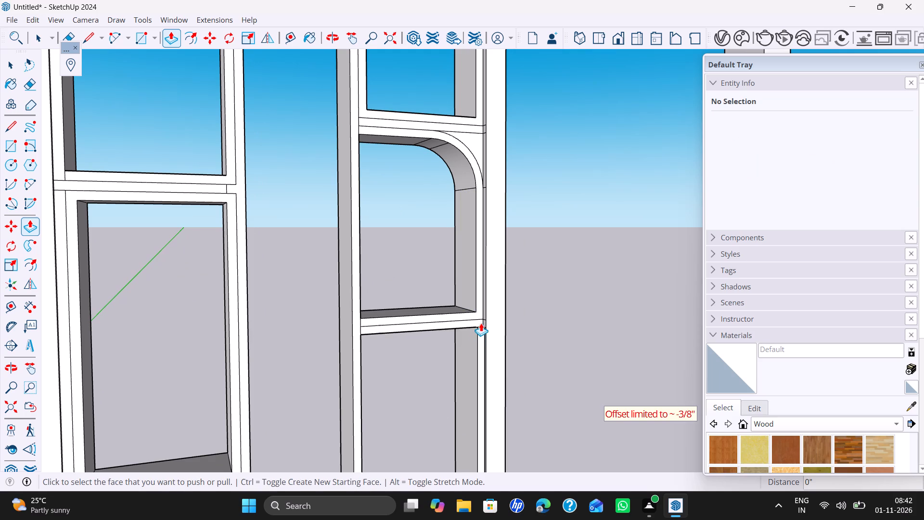
{"action": "double_click", "coordinate": [482, 343]}
Repeat the 3/8" pull on the lowest shelf's edge, the bottom bay's rim and its rounded corner fill beside the middle post.
{"action": "scroll", "coordinate": [468, 349], "scroll_direction": "down", "scroll_amount": 1}
{"action": "middle_click_drag", "start_coordinate": [468, 349], "coordinate": [457, 224], "text": "shift"}
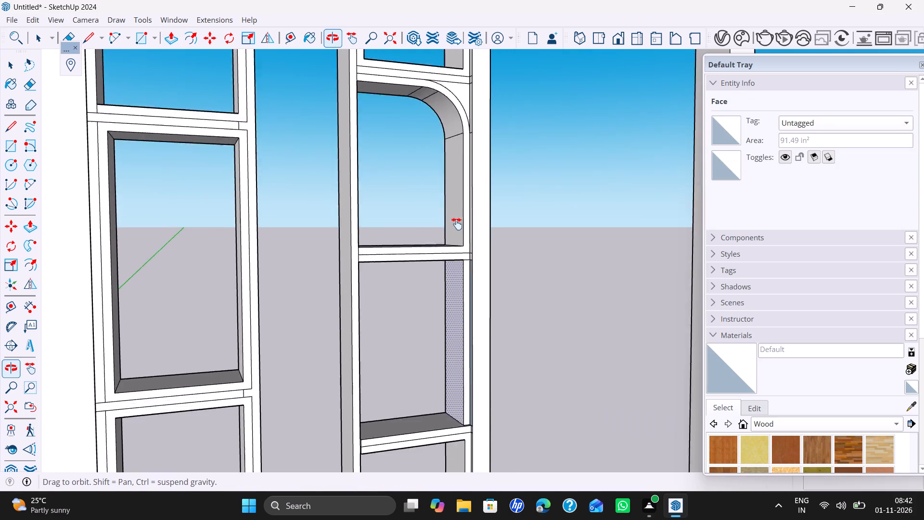
{"action": "middle_click_drag", "start_coordinate": [457, 224], "coordinate": [457, 117], "text": "shift"}
{"action": "scroll", "coordinate": [474, 279], "scroll_direction": "up", "scroll_amount": 3}
{"action": "double_click", "coordinate": [456, 255]}
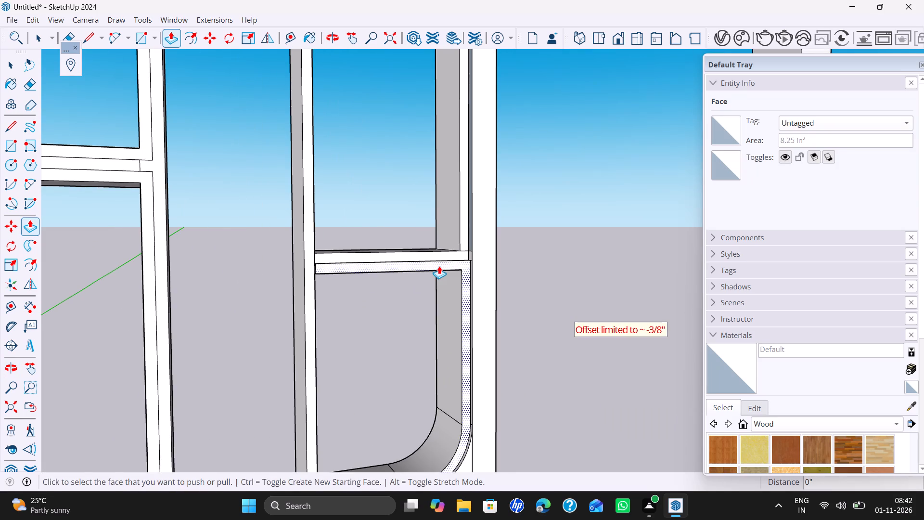
{"action": "double_click", "coordinate": [438, 266]}
{"action": "scroll", "coordinate": [436, 274], "scroll_direction": "down", "scroll_amount": 5}
{"action": "middle_click_drag", "start_coordinate": [435, 281], "coordinate": [432, 173], "text": "shift"}
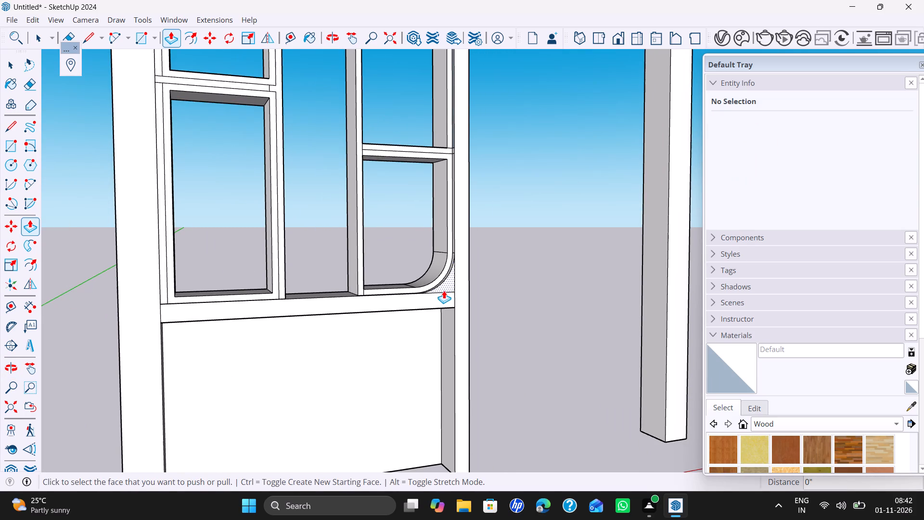
{"action": "double_click", "coordinate": [444, 290]}
In the outer-post column, repeat the 3/8" pull on the divider's face, the bottom bay's rim and its strip along the post.
{"action": "double_click", "coordinate": [281, 279]}
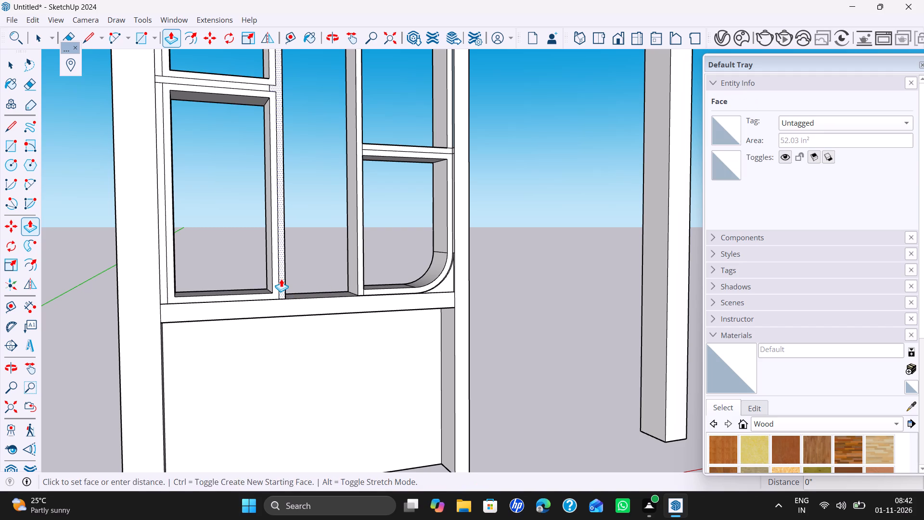
{"action": "double_click", "coordinate": [274, 291]}
{"action": "middle_click_drag", "start_coordinate": [266, 291], "coordinate": [457, 295], "text": "shift"}
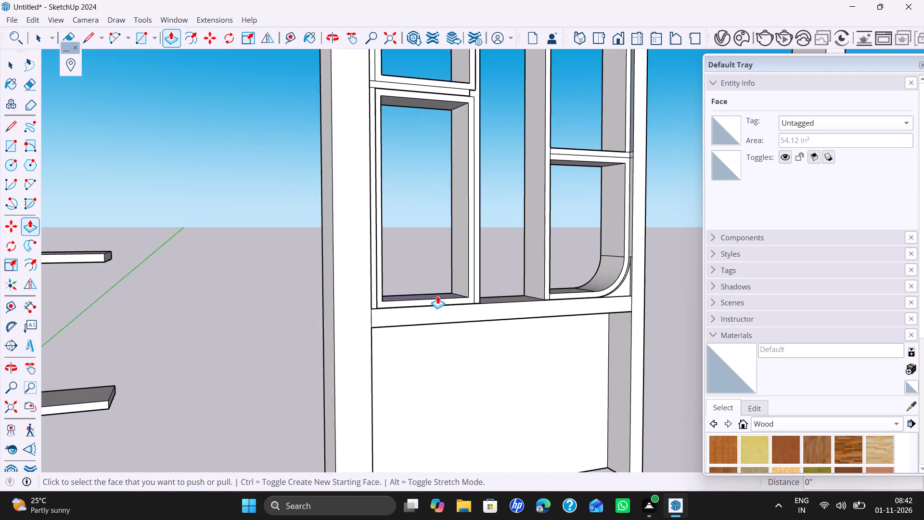
{"action": "middle_click_drag", "start_coordinate": [428, 296], "coordinate": [333, 301]}
{"action": "scroll", "coordinate": [361, 297], "scroll_direction": "up", "scroll_amount": 4}
{"action": "double_click", "coordinate": [359, 287]}
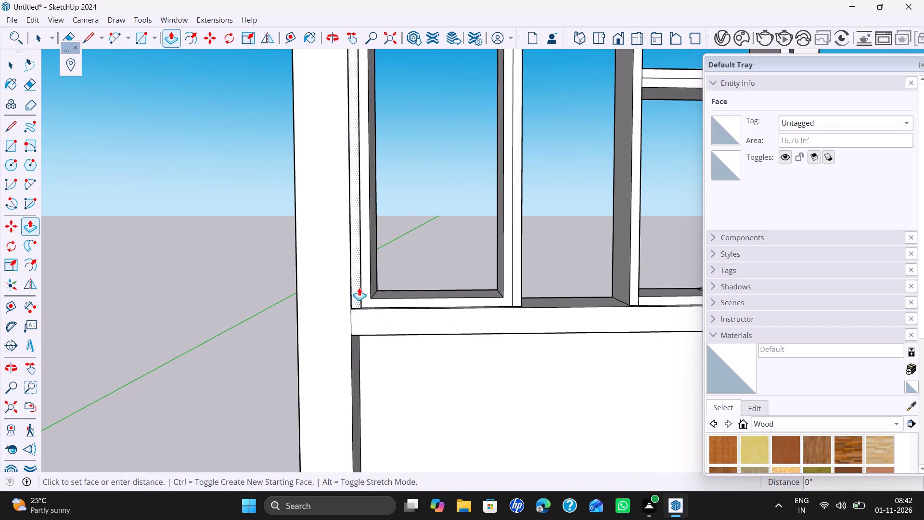
Repeat the 3/8" pull on the outer column's next shelf edge, the adjoining bay rim and the strip along the outer post.
{"action": "scroll", "coordinate": [414, 235], "scroll_direction": "down", "scroll_amount": 4}
{"action": "middle_click_drag", "start_coordinate": [414, 235], "coordinate": [378, 389], "text": "shift"}
{"action": "scroll", "coordinate": [369, 239], "scroll_direction": "up", "scroll_amount": 3}
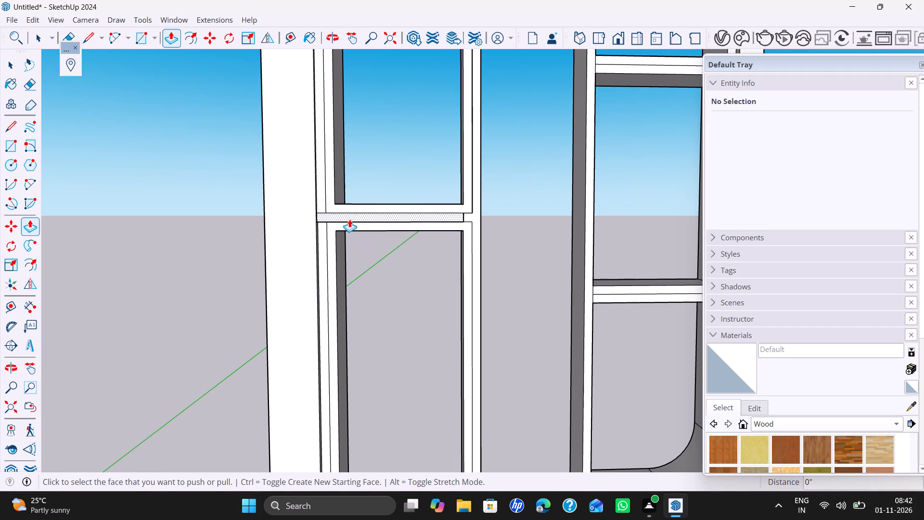
{"action": "double_click", "coordinate": [348, 217]}
{"action": "double_click", "coordinate": [329, 206]}
{"action": "left_click", "coordinate": [322, 203]}
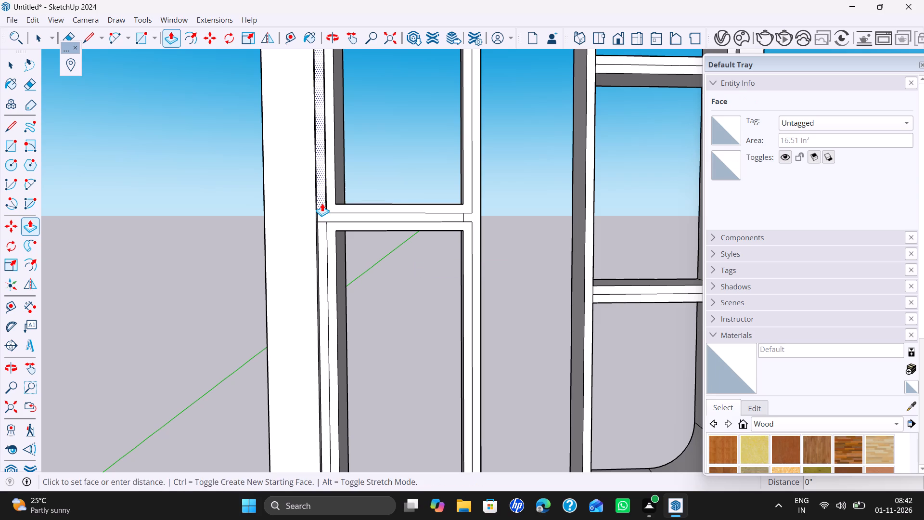
{"action": "left_click", "coordinate": [322, 203]}
Repeat the 3/8" pull around the shelf under the outer column's top bay: its edge, the divider junction and the post-side strip.
{"action": "scroll", "coordinate": [450, 188], "scroll_direction": "down", "scroll_amount": 4}
{"action": "middle_click_drag", "start_coordinate": [462, 188], "coordinate": [429, 335], "text": "shift"}
{"action": "middle_click_drag", "start_coordinate": [423, 227], "coordinate": [320, 365]}
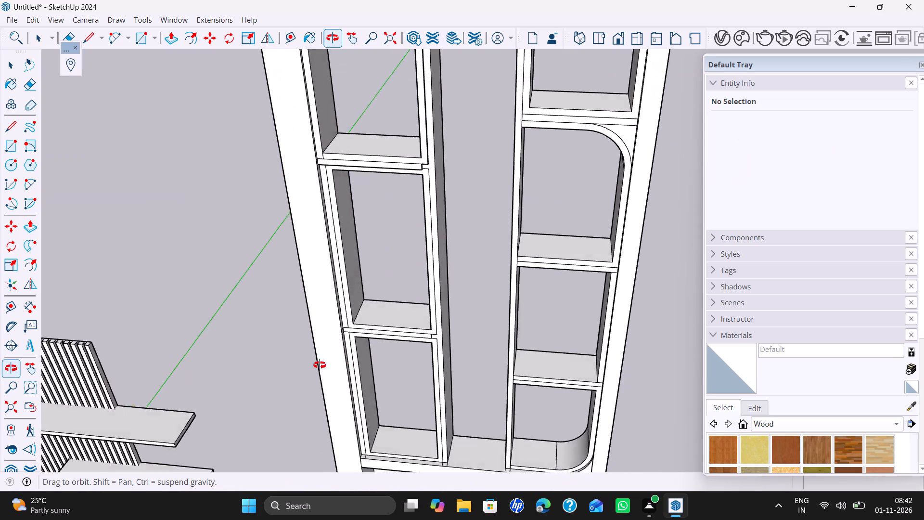
{"action": "middle_click_drag", "start_coordinate": [320, 365], "coordinate": [311, 365]}
{"action": "scroll", "coordinate": [389, 196], "scroll_direction": "up", "scroll_amount": 1}
{"action": "double_click", "coordinate": [410, 154]}
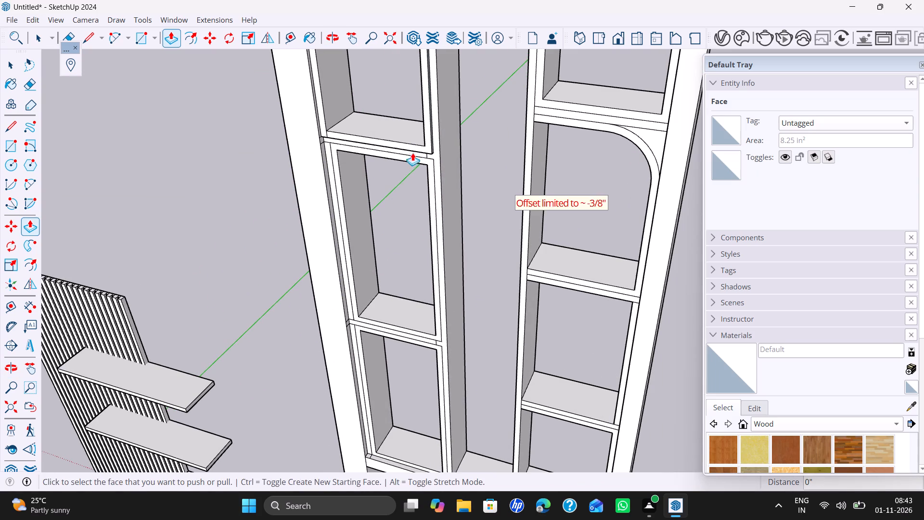
{"action": "double_click", "coordinate": [427, 143]}
{"action": "middle_click_drag", "start_coordinate": [427, 143], "coordinate": [430, 221], "text": "shift"}
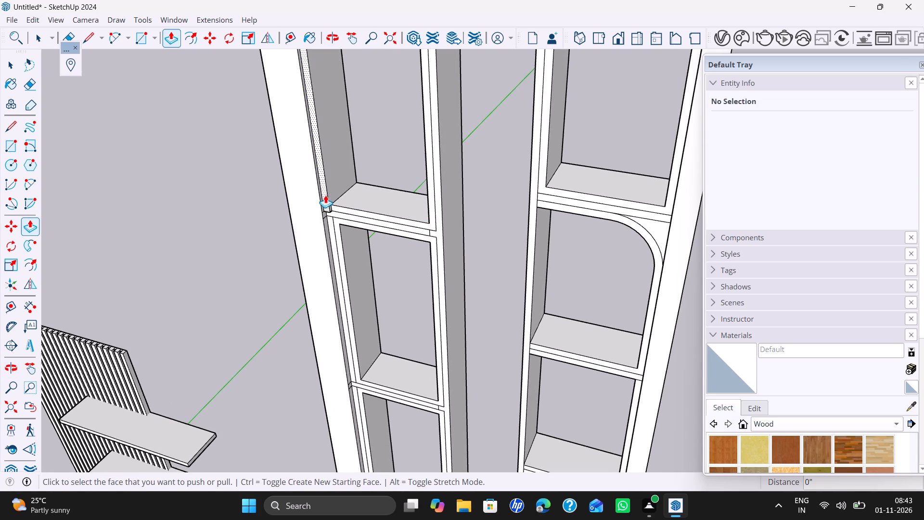
{"action": "double_click", "coordinate": [324, 194]}
Repeat the 3/8" pull on the outer column's arched top bay corner, the strip above it and the gap's strip beneath the beam.
{"action": "middle_click_drag", "start_coordinate": [398, 171], "coordinate": [418, 296], "text": "shift"}
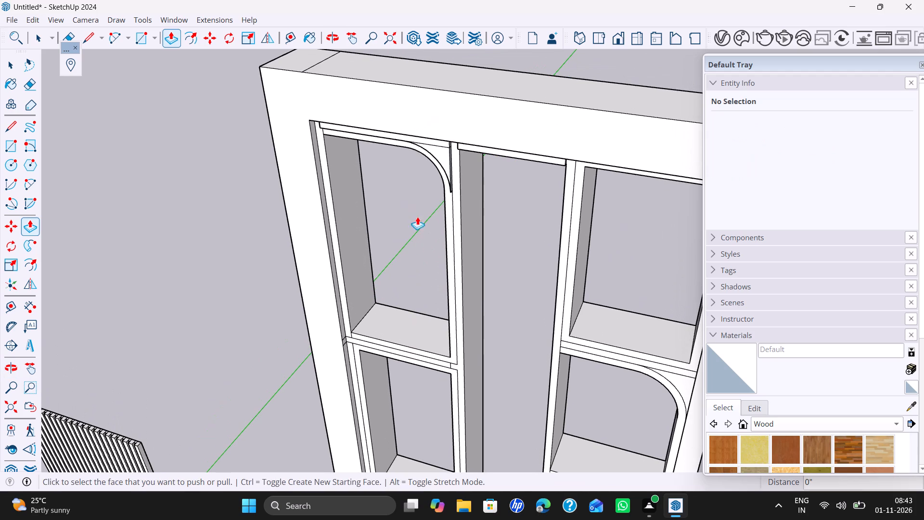
{"action": "double_click", "coordinate": [440, 158]}
{"action": "double_click", "coordinate": [386, 135]}
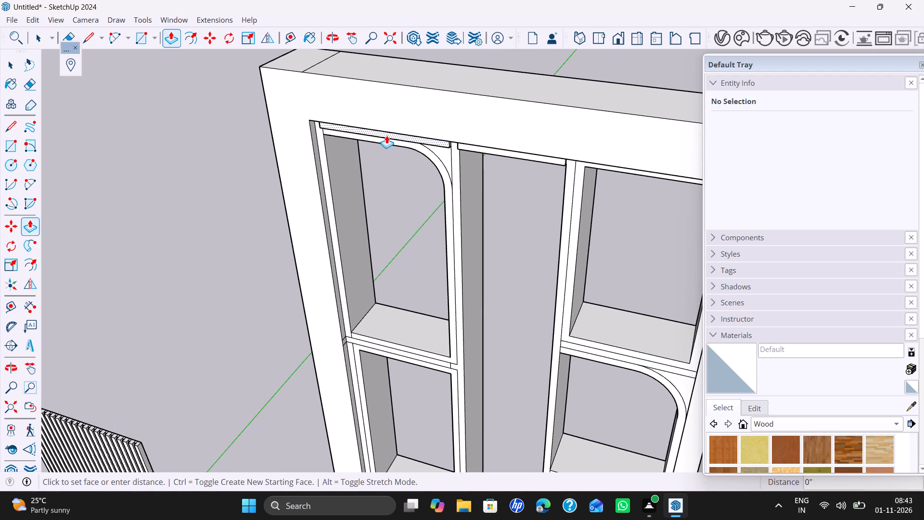
{"action": "double_click", "coordinate": [472, 147]}
{"action": "scroll", "coordinate": [496, 192], "scroll_direction": "down", "scroll_amount": 2}
{"action": "middle_click_drag", "start_coordinate": [496, 204], "coordinate": [551, 119]}
{"action": "scroll", "coordinate": [563, 240], "scroll_direction": "down", "scroll_amount": 5}
{"action": "middle_click_drag", "start_coordinate": [563, 252], "coordinate": [492, 176], "text": "shift"}
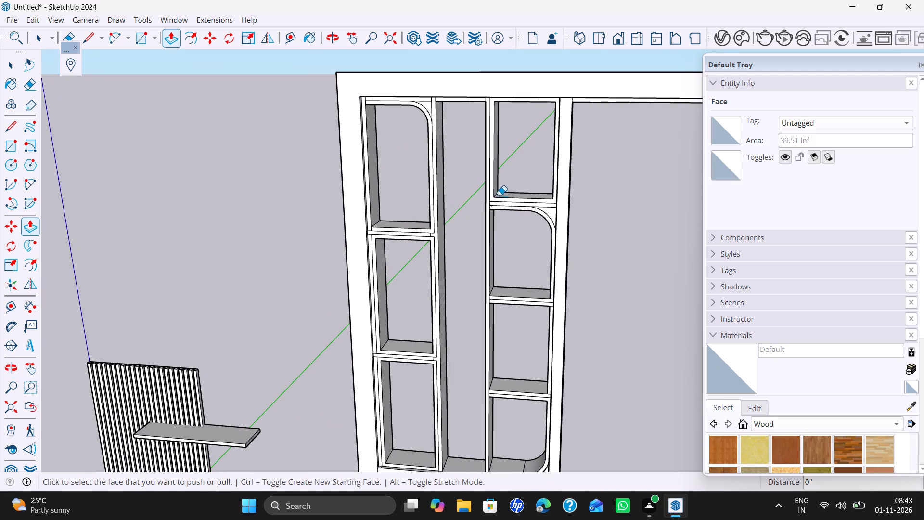
Erase the seam lines on the beam's top and front where it meets the two end posts.
{"action": "key", "text": "e"}
{"action": "middle_click_drag", "start_coordinate": [371, 99], "coordinate": [392, 223]}
{"action": "left_click", "coordinate": [345, 91]}
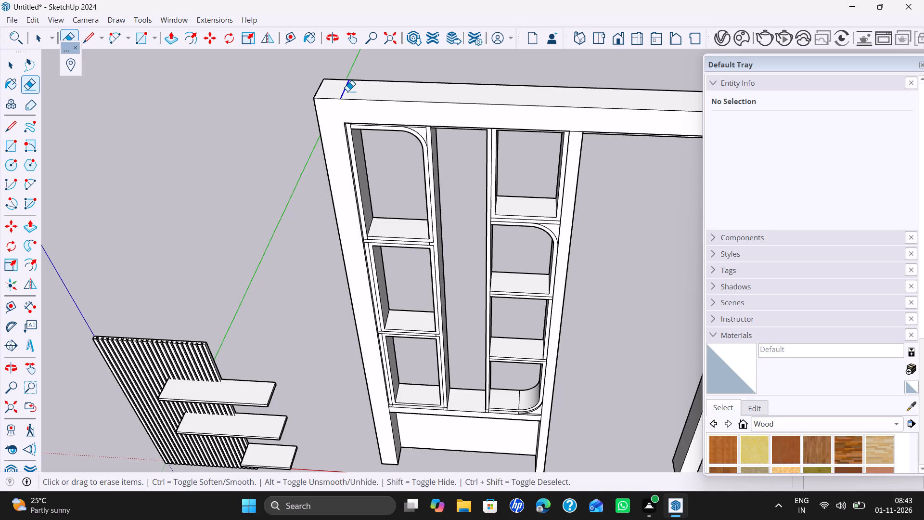
{"action": "scroll", "coordinate": [420, 118], "scroll_direction": "down", "scroll_amount": 4}
{"action": "middle_click_drag", "start_coordinate": [440, 128], "coordinate": [351, 154], "text": "shift"}
{"action": "scroll", "coordinate": [601, 133], "scroll_direction": "up", "scroll_amount": 4}
{"action": "left_click", "coordinate": [596, 136]}
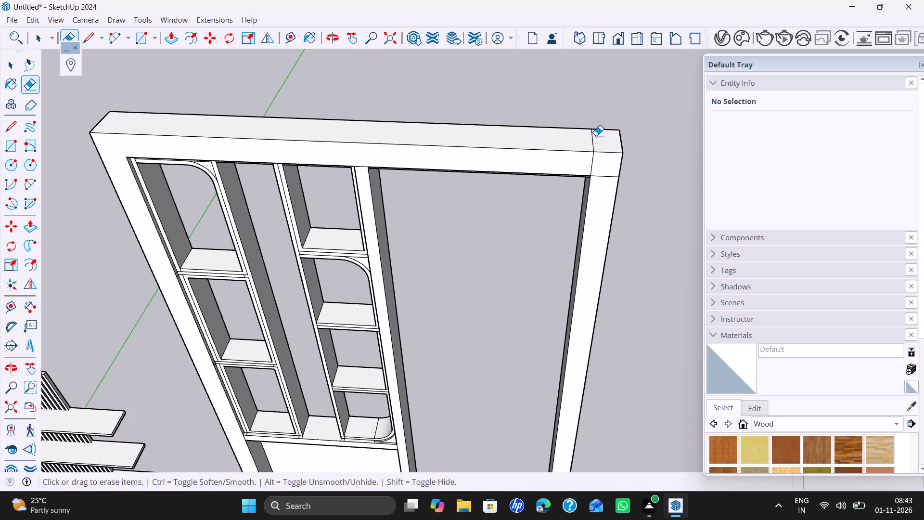
{"action": "left_click", "coordinate": [594, 162]}
{"action": "left_click_drag", "start_coordinate": [600, 171], "coordinate": [603, 178]}
On the frame's back, erase the seam lines where the beam meets the end post beside the wide opening.
{"action": "middle_click_drag", "start_coordinate": [606, 170], "coordinate": [61, 170]}
{"action": "scroll", "coordinate": [367, 156], "scroll_direction": "up", "scroll_amount": 2}
{"action": "left_click_drag", "start_coordinate": [371, 176], "coordinate": [373, 181]}
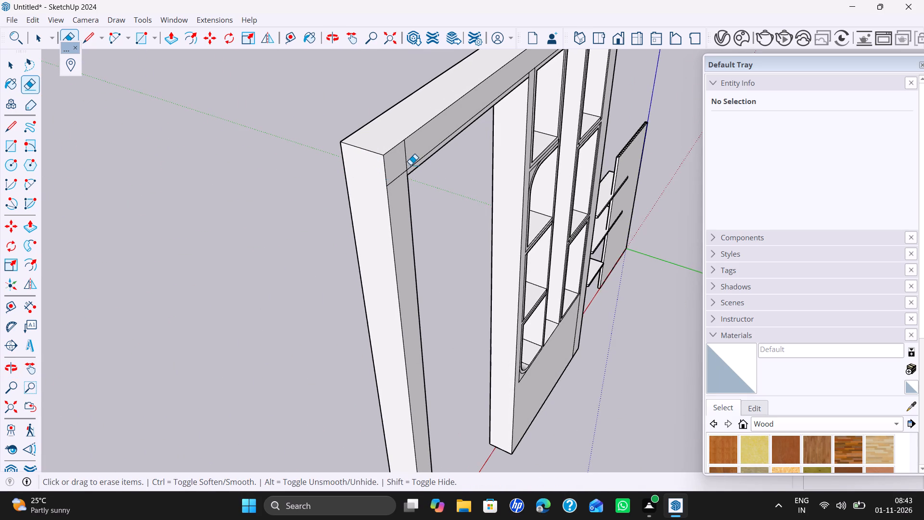
{"action": "left_click", "coordinate": [400, 174]}
{"action": "left_click_drag", "start_coordinate": [400, 167], "coordinate": [408, 156]}
{"action": "scroll", "coordinate": [415, 158], "scroll_direction": "up", "scroll_amount": 3}
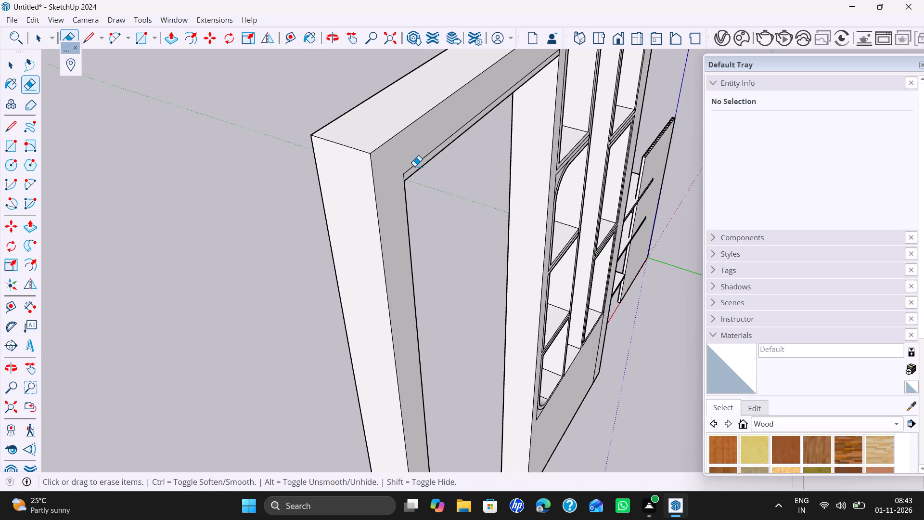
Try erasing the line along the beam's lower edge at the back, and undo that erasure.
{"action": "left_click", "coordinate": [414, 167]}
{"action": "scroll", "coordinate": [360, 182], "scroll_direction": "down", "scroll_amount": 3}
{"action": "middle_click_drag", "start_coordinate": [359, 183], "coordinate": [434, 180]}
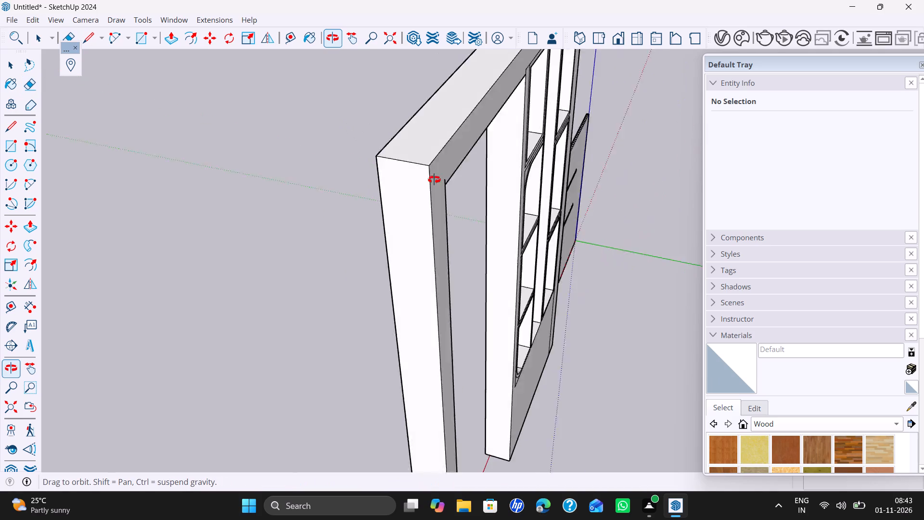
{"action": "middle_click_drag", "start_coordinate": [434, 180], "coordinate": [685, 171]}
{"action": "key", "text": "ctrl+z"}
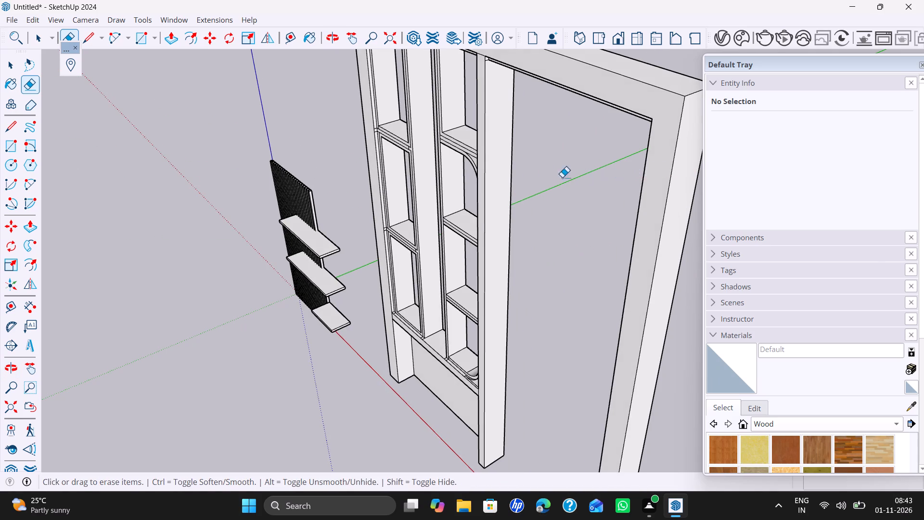
Erase the front seam lines around the outer column's arched top bay: the strip line above and the divider line beside the arch.
{"action": "scroll", "coordinate": [527, 180], "scroll_direction": "down", "scroll_amount": 1}
{"action": "middle_click_drag", "start_coordinate": [527, 180], "coordinate": [735, 169]}
{"action": "middle_click_drag", "start_coordinate": [503, 150], "coordinate": [479, 245], "text": "shift"}
{"action": "middle_click_drag", "start_coordinate": [479, 231], "coordinate": [485, 193]}
{"action": "scroll", "coordinate": [449, 142], "scroll_direction": "up", "scroll_amount": 3}
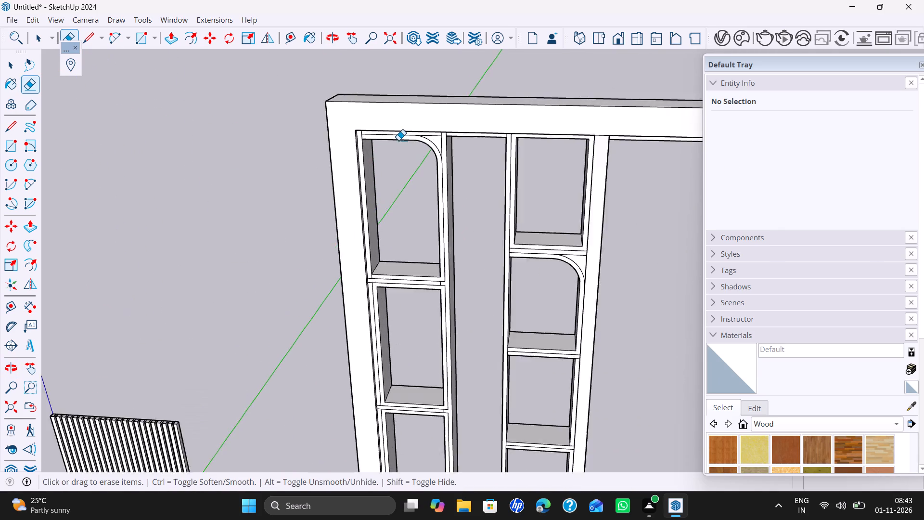
{"action": "scroll", "coordinate": [398, 140], "scroll_direction": "up", "scroll_amount": 12}
{"action": "left_click_drag", "start_coordinate": [337, 130], "coordinate": [329, 132]}
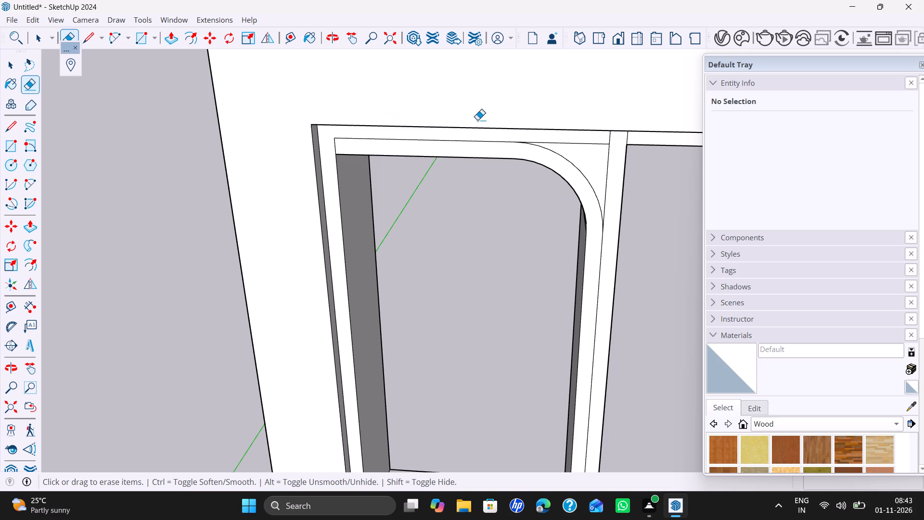
{"action": "left_click", "coordinate": [559, 142]}
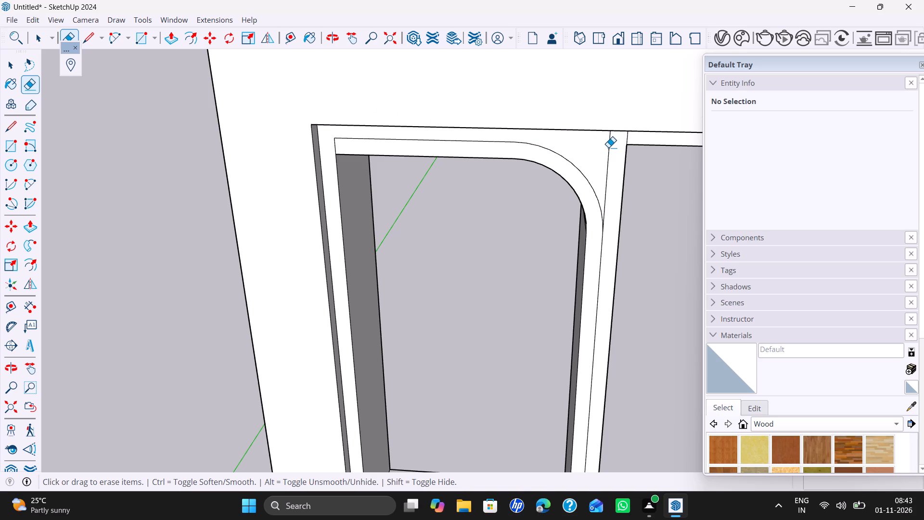
{"action": "left_click_drag", "start_coordinate": [608, 147], "coordinate": [613, 149]}
{"action": "left_click", "coordinate": [610, 144]}
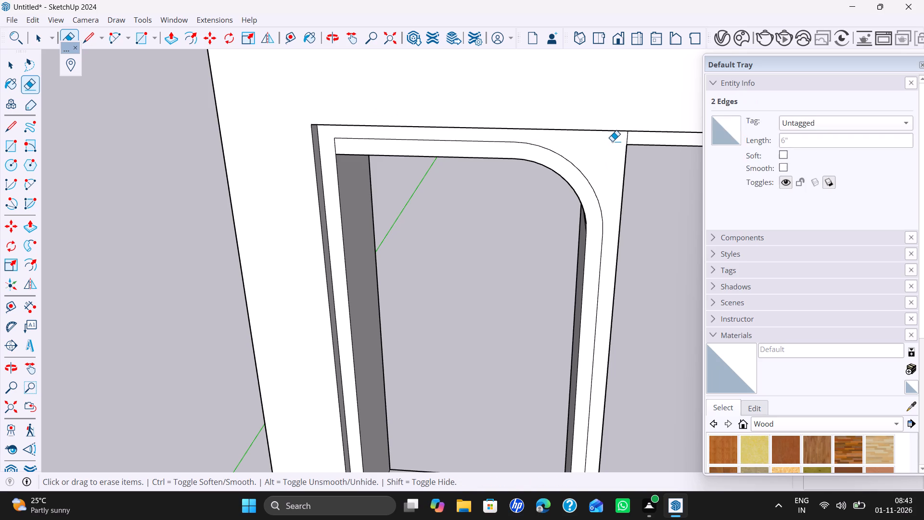
{"action": "scroll", "coordinate": [609, 151], "scroll_direction": "down", "scroll_amount": 5}
Behind the arched top bay, close the corner face with a 3 15/16" line from the arc's end to the divider, and erase that line.
{"action": "middle_click_drag", "start_coordinate": [617, 169], "coordinate": [609, 184], "text": "shift"}
{"action": "middle_click_drag", "start_coordinate": [670, 199], "coordinate": [659, 204]}
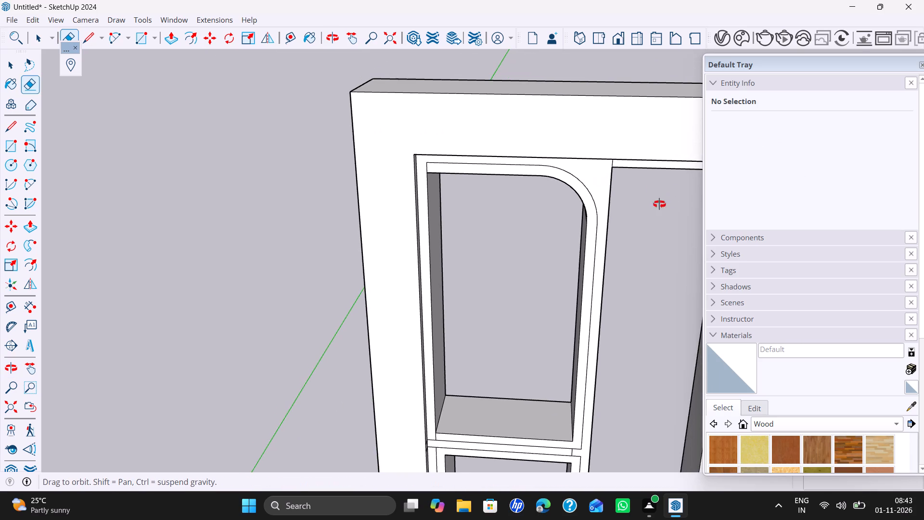
{"action": "middle_click_drag", "start_coordinate": [659, 204], "coordinate": [33, 156]}
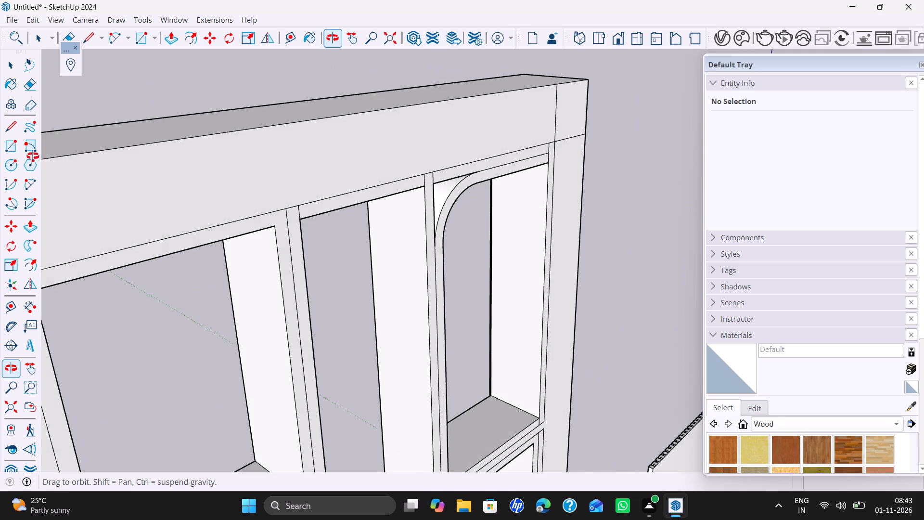
{"action": "middle_click_drag", "start_coordinate": [33, 156], "coordinate": [406, 197]}
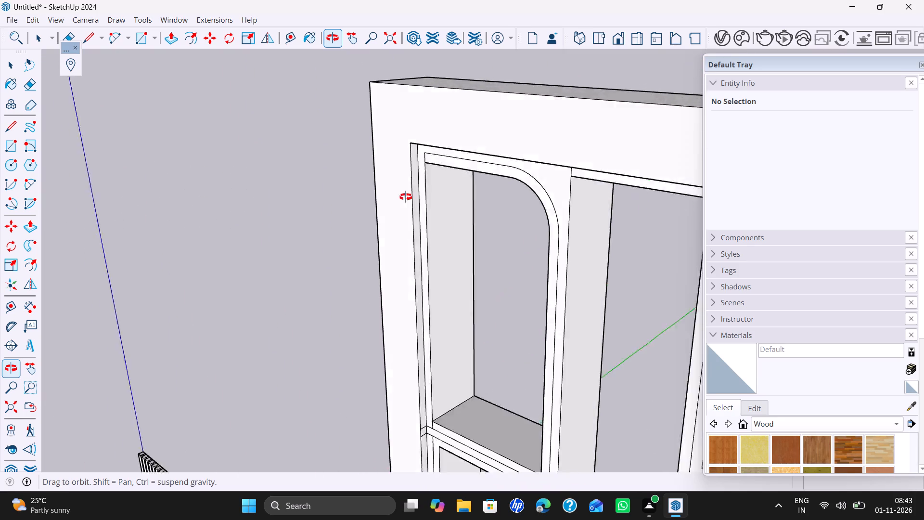
{"action": "middle_click_drag", "start_coordinate": [406, 197], "coordinate": [20, 209]}
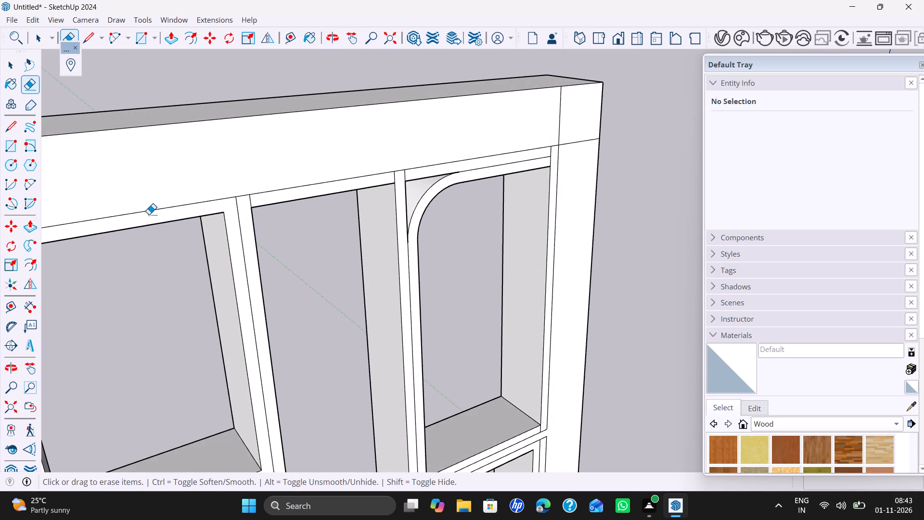
{"action": "key", "text": "l"}
{"action": "scroll", "coordinate": [398, 194], "scroll_direction": "up", "scroll_amount": 4}
{"action": "left_click", "coordinate": [478, 163]}
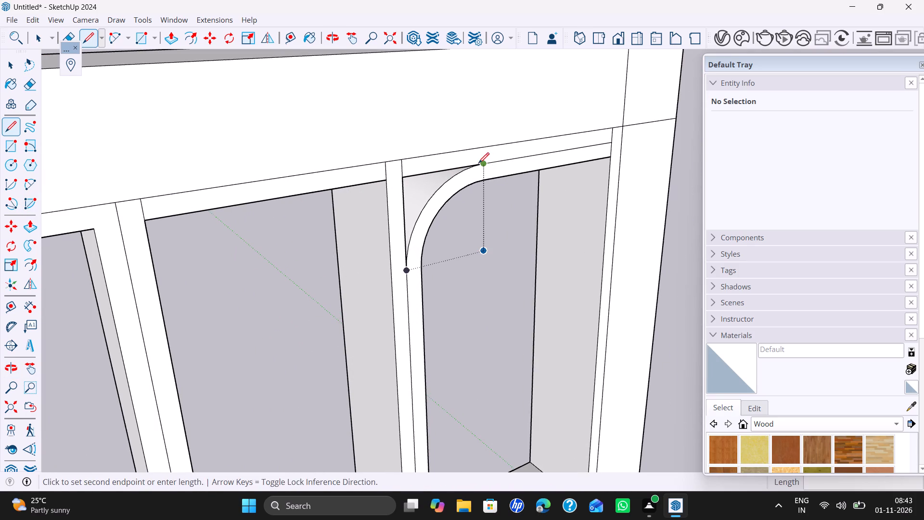
{"action": "left_click", "coordinate": [402, 178]}
{"action": "key", "text": "space"}
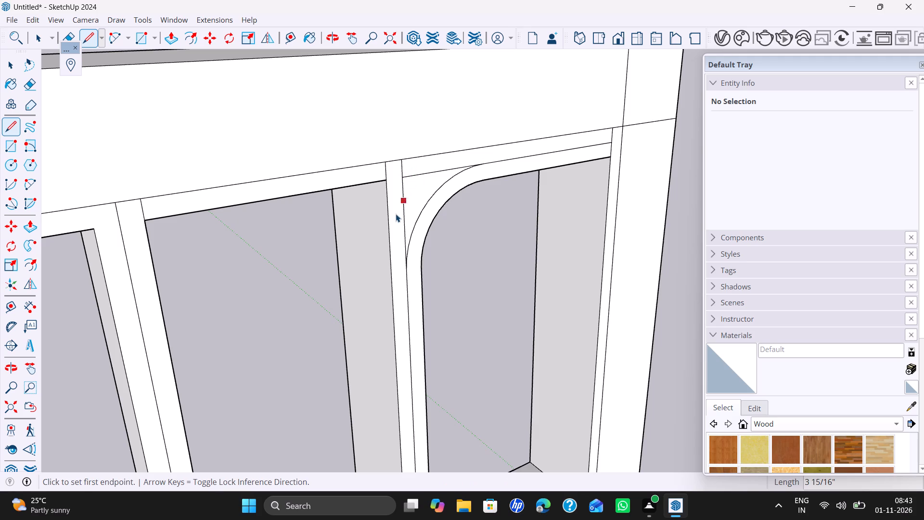
{"action": "key", "text": "e"}
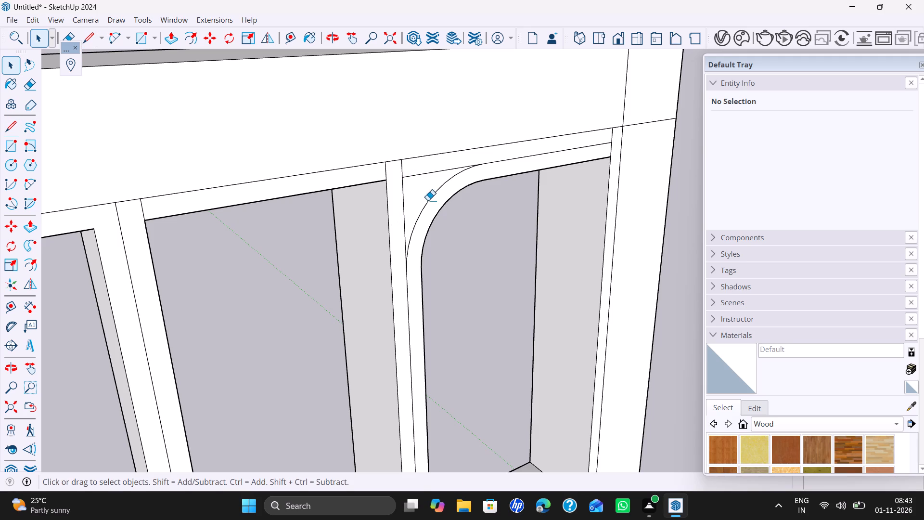
{"action": "left_click_drag", "start_coordinate": [429, 177], "coordinate": [430, 170]}
Erase the short seams where the dividers on both sides of the open gap meet the strip beneath the beam.
{"action": "middle_click_drag", "start_coordinate": [375, 188], "coordinate": [817, 158]}
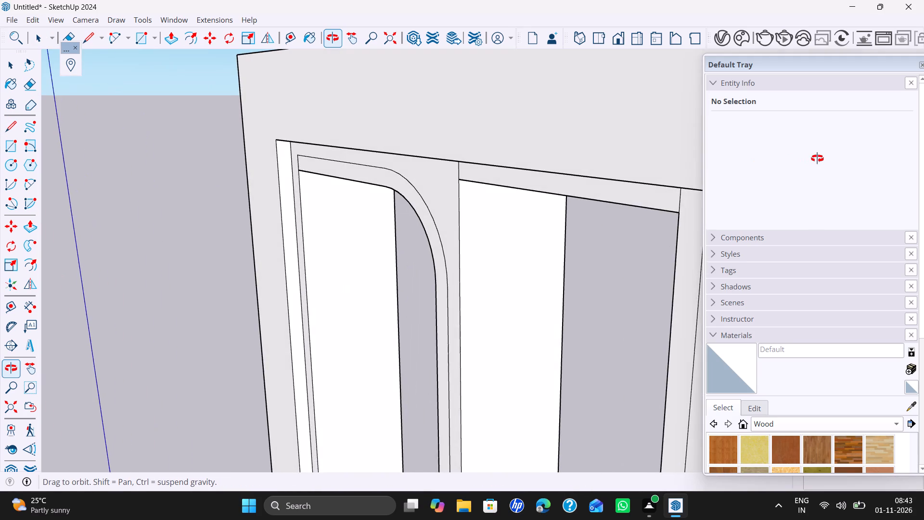
{"action": "middle_click_drag", "start_coordinate": [817, 158], "coordinate": [819, 158]}
{"action": "middle_click_drag", "start_coordinate": [548, 223], "coordinate": [685, 236]}
{"action": "scroll", "coordinate": [630, 239], "scroll_direction": "down", "scroll_amount": 7}
{"action": "middle_click_drag", "start_coordinate": [643, 246], "coordinate": [611, 210], "text": "shift"}
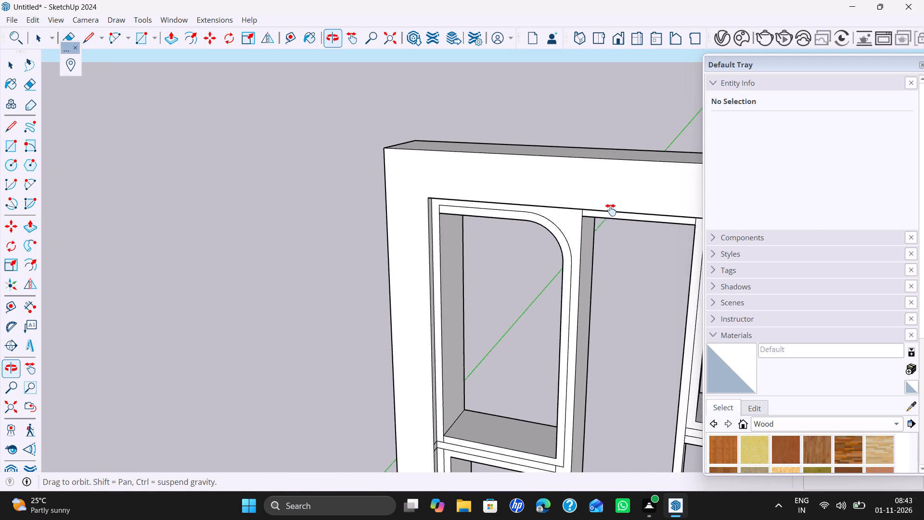
{"action": "middle_click_drag", "start_coordinate": [611, 210], "coordinate": [590, 195], "text": "shift"}
{"action": "middle_click_drag", "start_coordinate": [578, 223], "coordinate": [611, 221]}
{"action": "scroll", "coordinate": [531, 153], "scroll_direction": "up", "scroll_amount": 4}
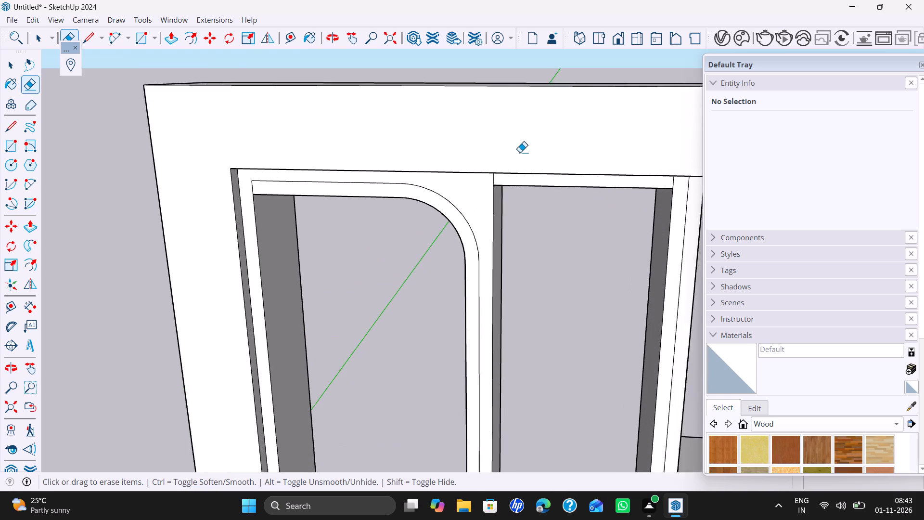
{"action": "scroll", "coordinate": [520, 152], "scroll_direction": "up", "scroll_amount": 2}
{"action": "left_click", "coordinate": [491, 181]}
{"action": "scroll", "coordinate": [491, 181], "scroll_direction": "up", "scroll_amount": 1}
{"action": "scroll", "coordinate": [551, 179], "scroll_direction": "down", "scroll_amount": 1}
{"action": "middle_click_drag", "start_coordinate": [551, 179], "coordinate": [384, 184], "text": "shift"}
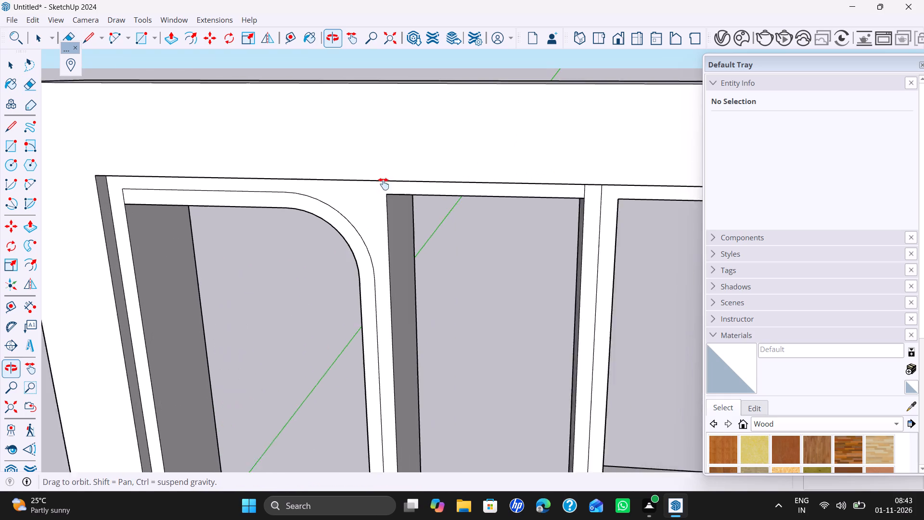
{"action": "middle_click_drag", "start_coordinate": [384, 184], "coordinate": [379, 184], "text": "shift"}
{"action": "left_click", "coordinate": [521, 189]}
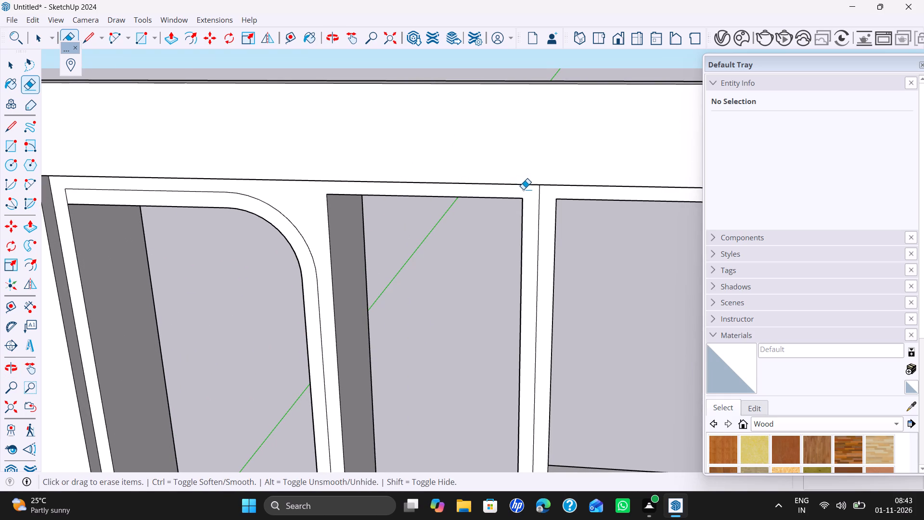
{"action": "scroll", "coordinate": [531, 189], "scroll_direction": "up", "scroll_amount": 1}
{"action": "scroll", "coordinate": [540, 191], "scroll_direction": "down", "scroll_amount": 4}
In the inner column, erase the two seam lines between the top bay's bottom rim and the arched bay below it.
{"action": "middle_click_drag", "start_coordinate": [550, 256], "coordinate": [598, 248]}
{"action": "scroll", "coordinate": [604, 255], "scroll_direction": "down", "scroll_amount": 4}
{"action": "middle_click_drag", "start_coordinate": [605, 260], "coordinate": [539, 203], "text": "shift"}
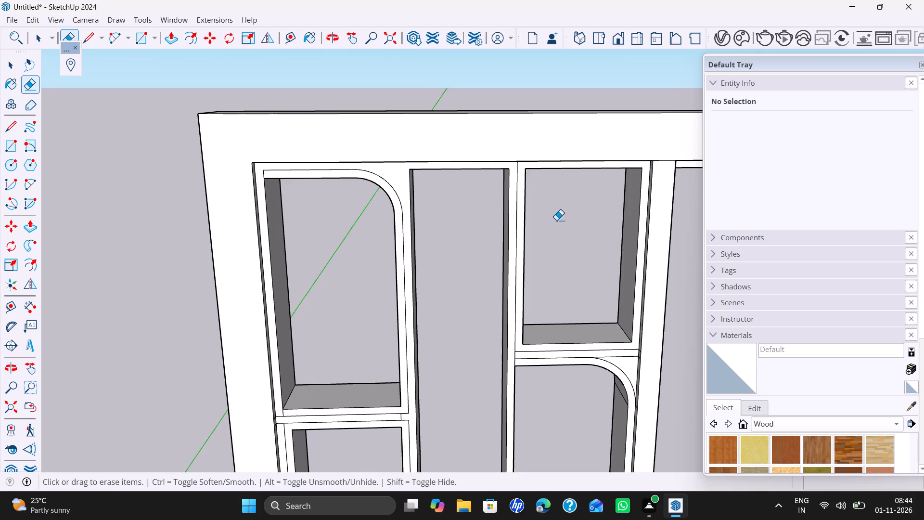
{"action": "middle_click_drag", "start_coordinate": [557, 221], "coordinate": [529, 181], "text": "shift"}
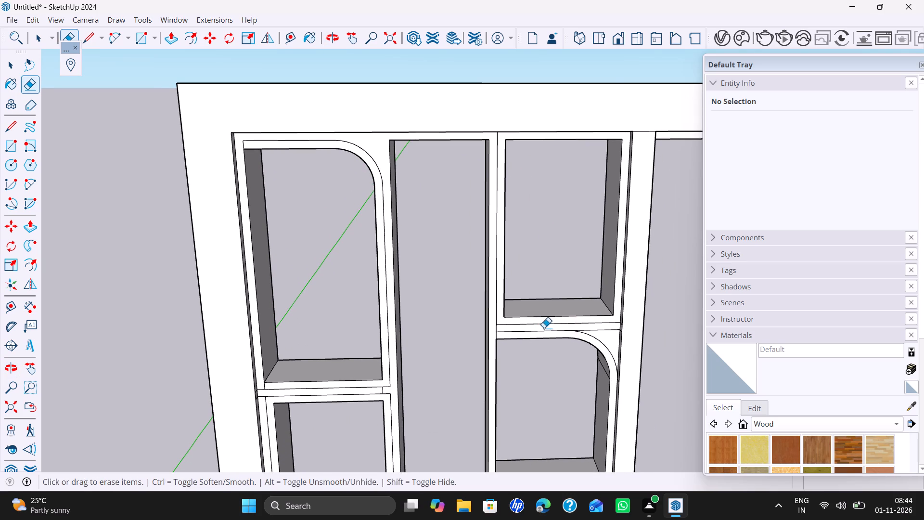
{"action": "middle_click_drag", "start_coordinate": [544, 328], "coordinate": [509, 294], "text": "shift"}
{"action": "scroll", "coordinate": [513, 297], "scroll_direction": "up", "scroll_amount": 2}
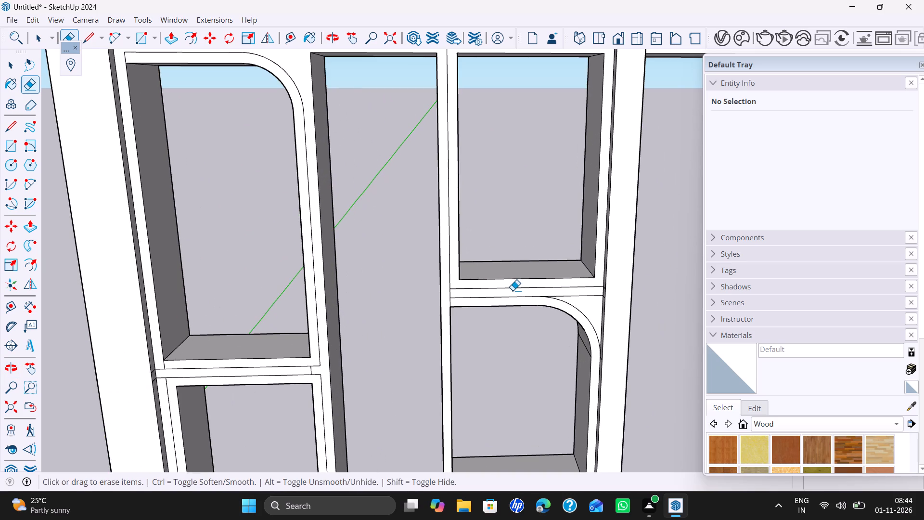
{"action": "left_click", "coordinate": [513, 287]}
{"action": "scroll", "coordinate": [514, 317], "scroll_direction": "down", "scroll_amount": 3}
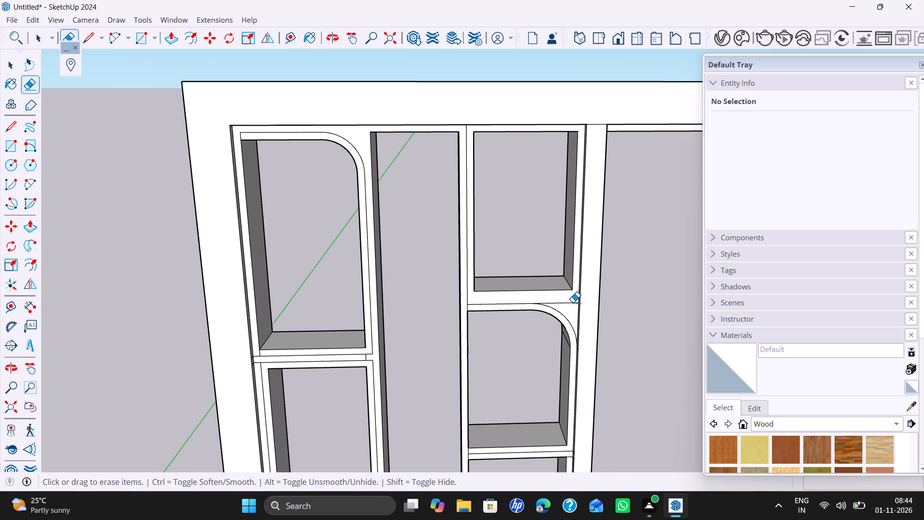
{"action": "left_click", "coordinate": [573, 302]}
{"action": "scroll", "coordinate": [553, 330], "scroll_direction": "up", "scroll_amount": 2}
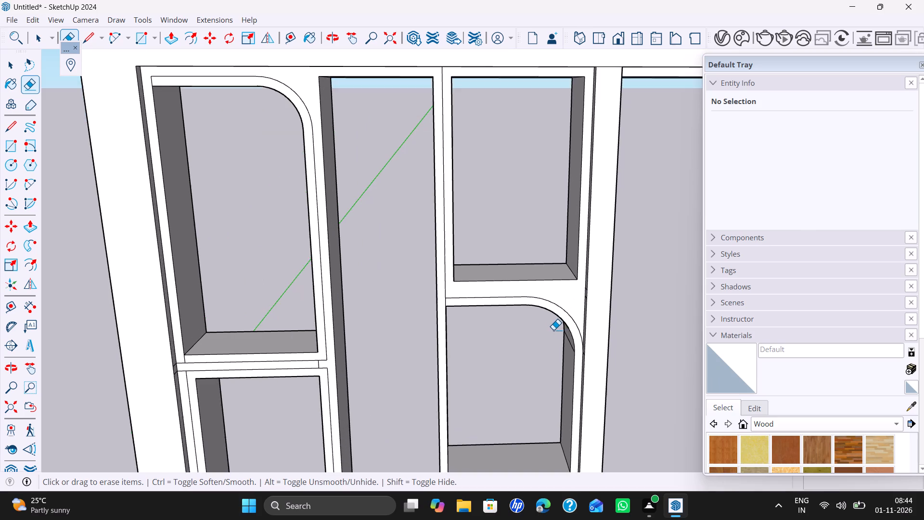
Pull the corner face outside the inner column's rounded bottom bay forward about 3/8", flush with the bay's rim.
{"action": "scroll", "coordinate": [553, 330], "scroll_direction": "down", "scroll_amount": 3}
{"action": "middle_click_drag", "start_coordinate": [552, 334], "coordinate": [526, 139], "text": "shift"}
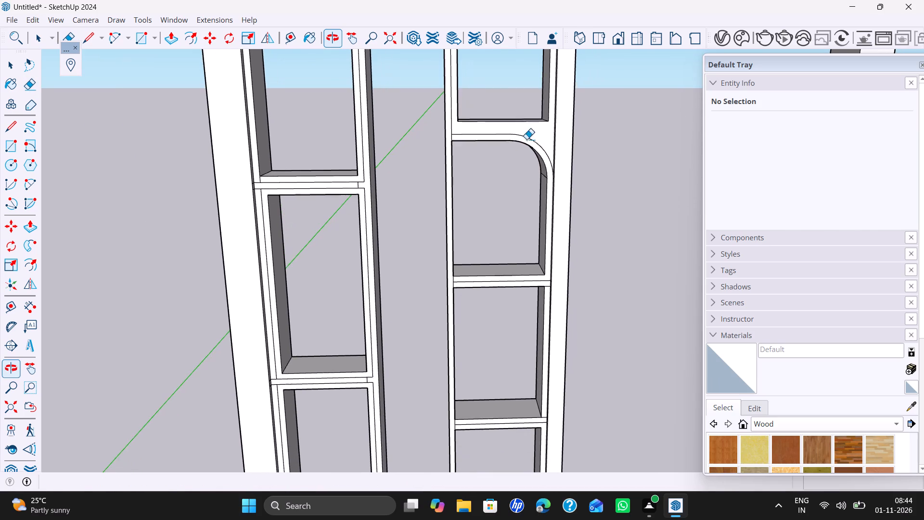
{"action": "scroll", "coordinate": [523, 265], "scroll_direction": "up", "scroll_amount": 2}
{"action": "scroll", "coordinate": [506, 296], "scroll_direction": "down", "scroll_amount": 2}
{"action": "middle_click_drag", "start_coordinate": [506, 299], "coordinate": [510, 212], "text": "shift"}
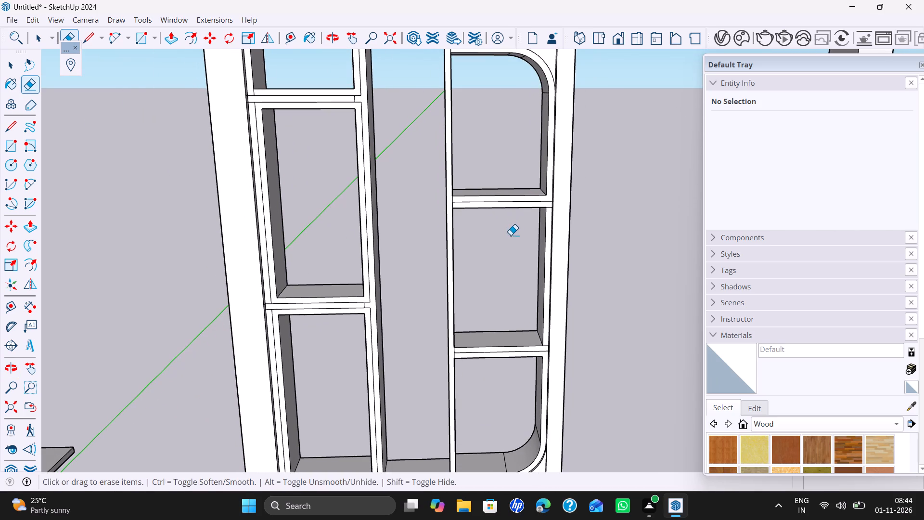
{"action": "middle_click_drag", "start_coordinate": [534, 395], "coordinate": [526, 341]}
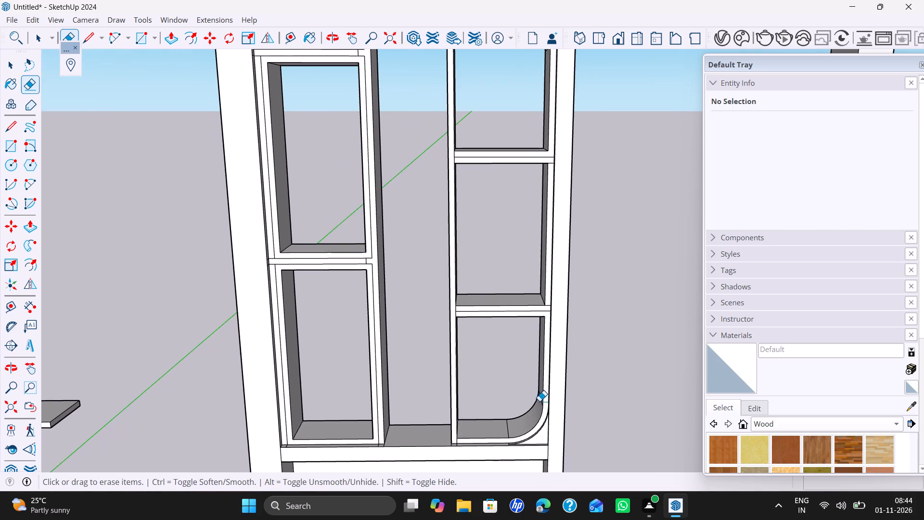
{"action": "scroll", "coordinate": [535, 445], "scroll_direction": "up", "scroll_amount": 5}
{"action": "key", "text": "p"}
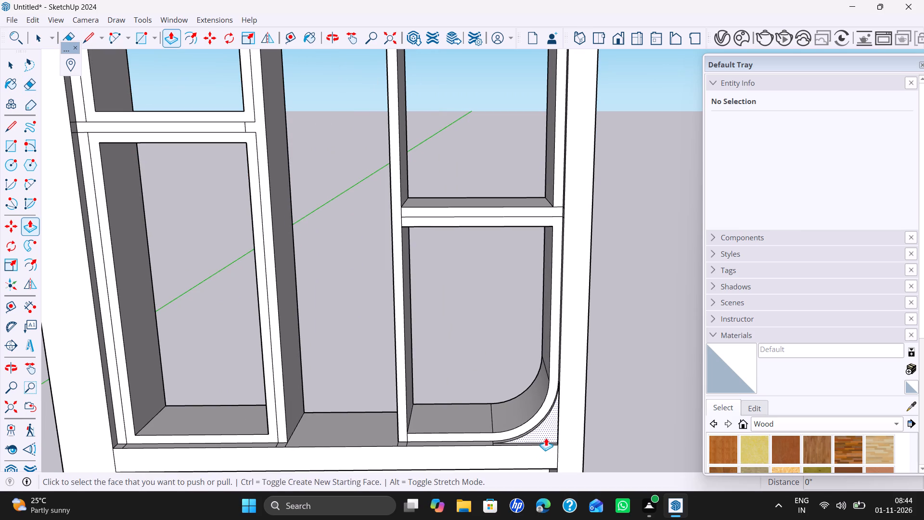
{"action": "left_click", "coordinate": [547, 436]}
{"action": "left_click", "coordinate": [512, 430]}
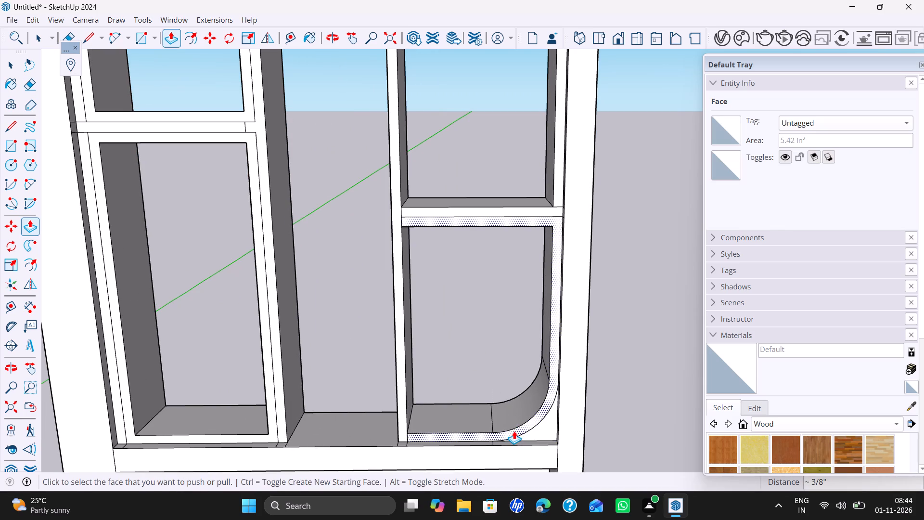
In the outer column, erase the short seam lines at both ends of the strip between the two lower bays.
{"action": "key", "text": "e"}
{"action": "middle_click_drag", "start_coordinate": [548, 432], "coordinate": [604, 433]}
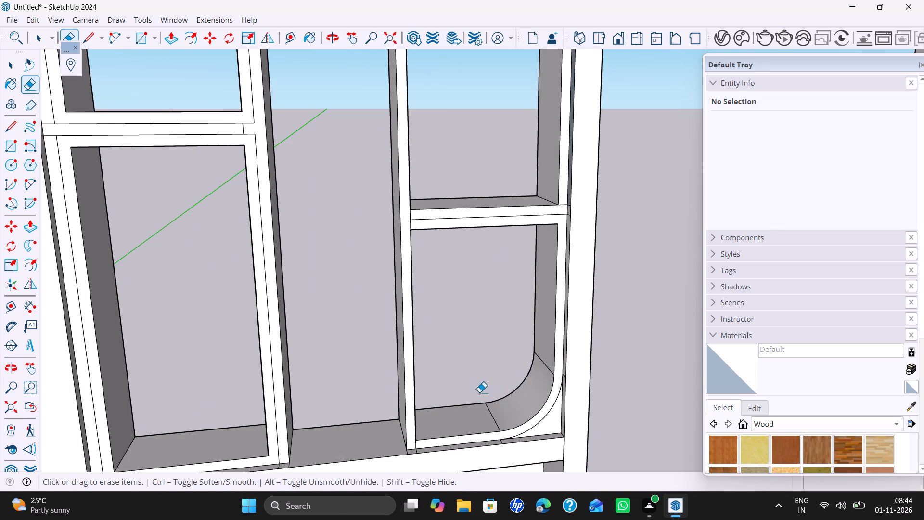
{"action": "scroll", "coordinate": [474, 295], "scroll_direction": "down", "scroll_amount": 5}
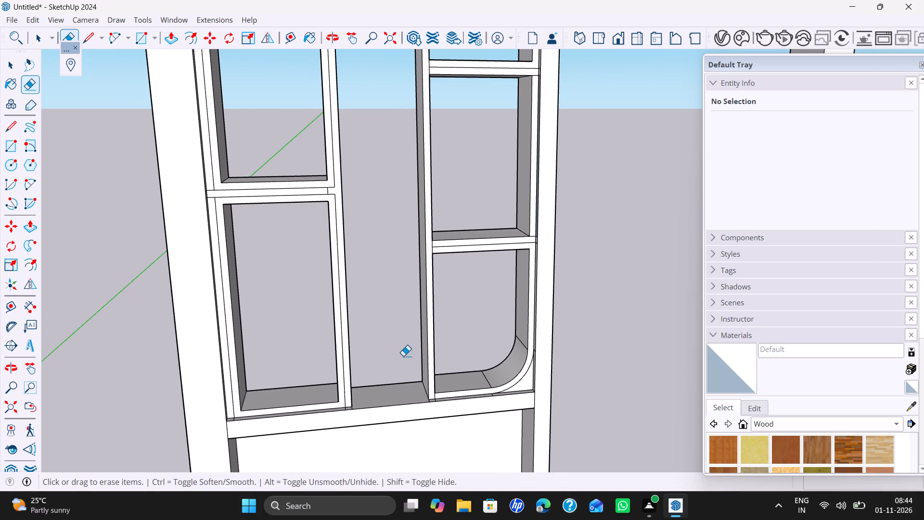
{"action": "middle_click_drag", "start_coordinate": [386, 351], "coordinate": [378, 337]}
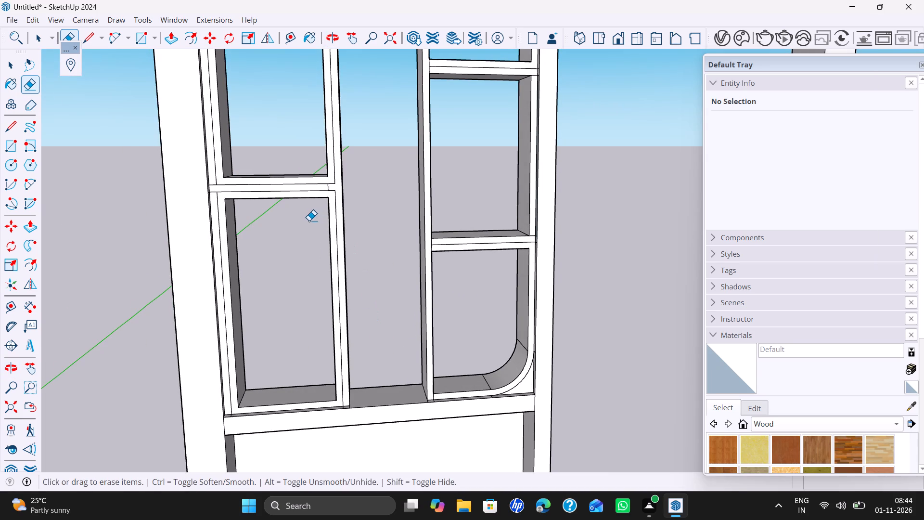
{"action": "scroll", "coordinate": [242, 195], "scroll_direction": "up", "scroll_amount": 3}
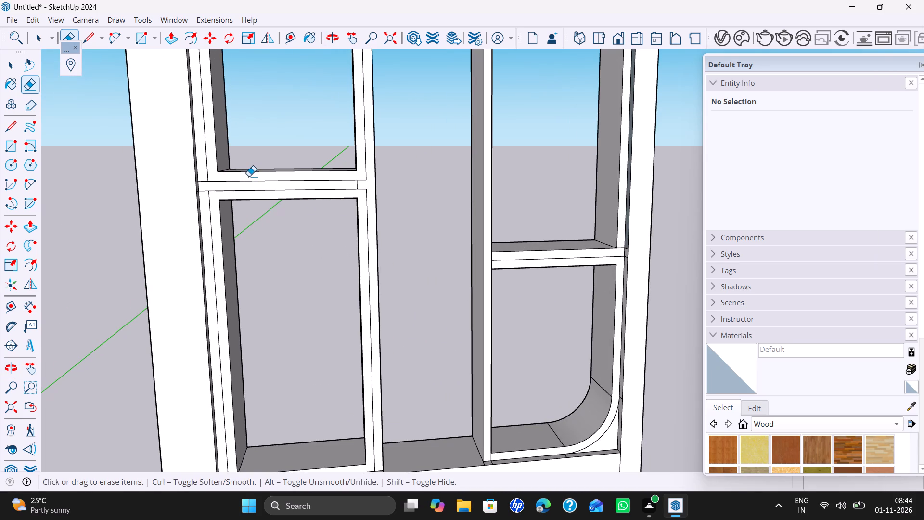
{"action": "left_click", "coordinate": [204, 180]}
{"action": "left_click", "coordinate": [204, 190]}
{"action": "left_click", "coordinate": [203, 180]}
{"action": "scroll", "coordinate": [329, 173], "scroll_direction": "down", "scroll_amount": 2}
{"action": "scroll", "coordinate": [355, 181], "scroll_direction": "up", "scroll_amount": 4}
{"action": "left_click", "coordinate": [353, 183]}
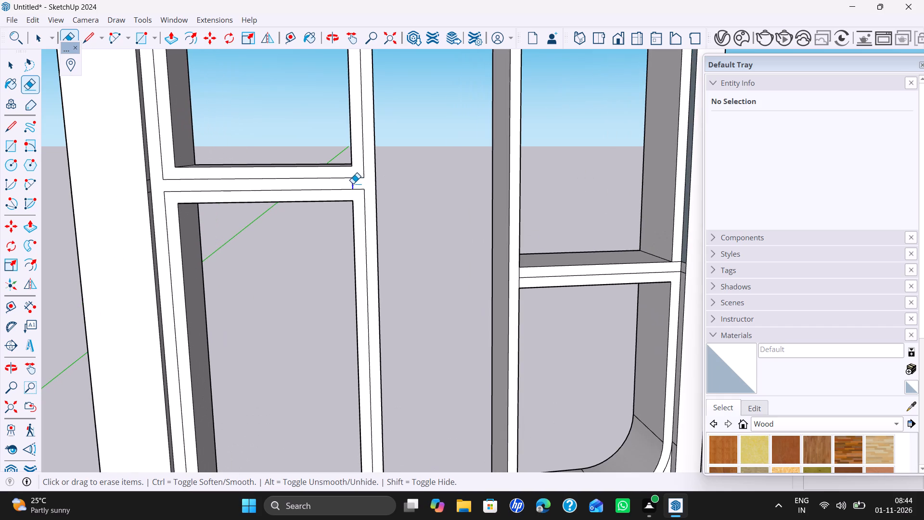
In the outer column, erase the short seam lines at both ends of the strip between the arched bay and the bay below.
{"action": "scroll", "coordinate": [386, 173], "scroll_direction": "down", "scroll_amount": 2}
{"action": "middle_click_drag", "start_coordinate": [403, 178], "coordinate": [419, 251], "text": "shift"}
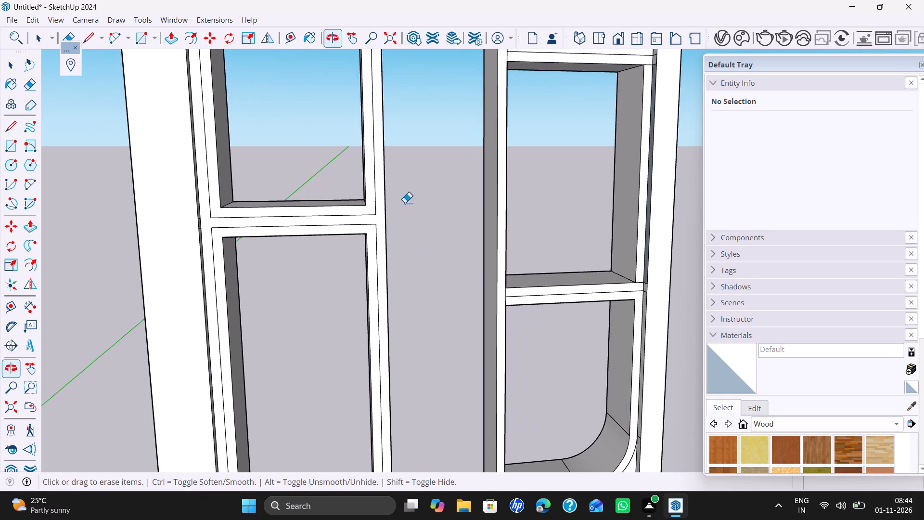
{"action": "scroll", "coordinate": [406, 202], "scroll_direction": "down", "scroll_amount": 4}
{"action": "middle_click_drag", "start_coordinate": [411, 213], "coordinate": [429, 343], "text": "shift"}
{"action": "scroll", "coordinate": [405, 127], "scroll_direction": "up", "scroll_amount": 3}
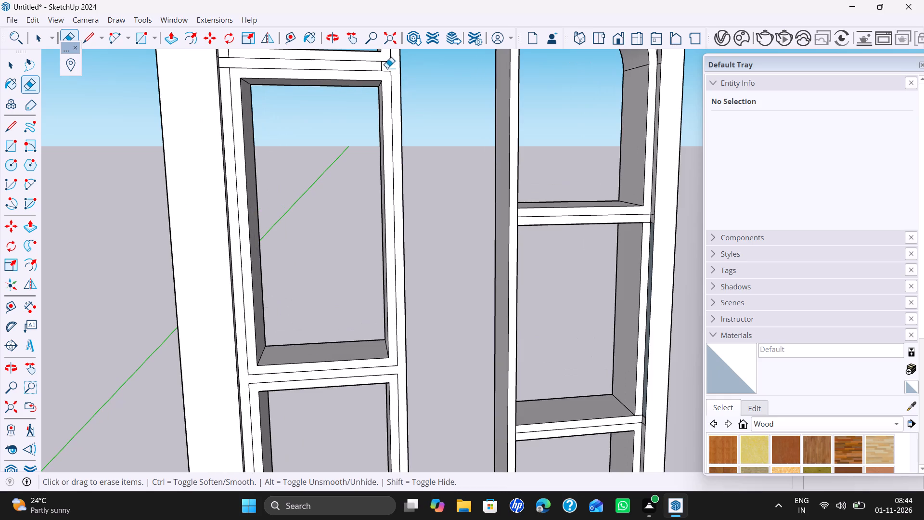
{"action": "left_click", "coordinate": [382, 67]}
{"action": "left_click", "coordinate": [225, 57]}
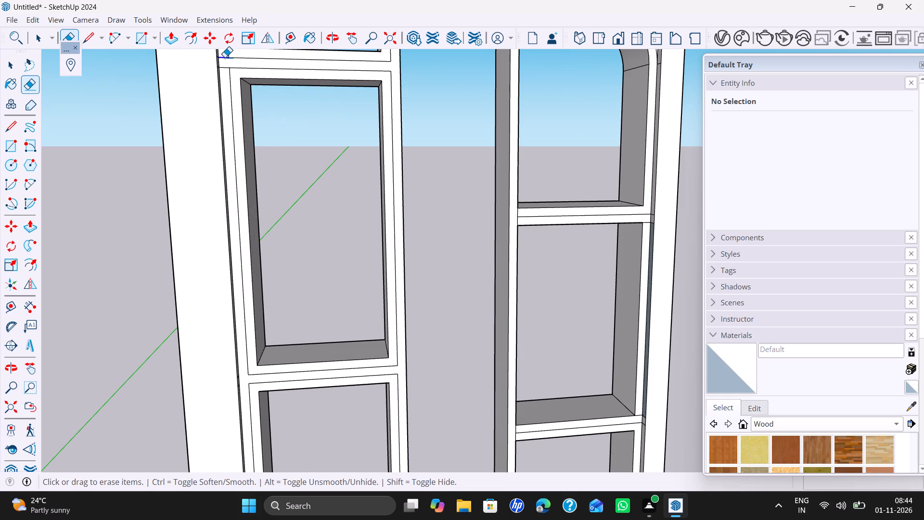
{"action": "left_click", "coordinate": [225, 65]}
{"action": "scroll", "coordinate": [372, 103], "scroll_direction": "down", "scroll_amount": 3}
{"action": "middle_click_drag", "start_coordinate": [378, 108], "coordinate": [378, 182], "text": "shift"}
{"action": "scroll", "coordinate": [281, 156], "scroll_direction": "up", "scroll_amount": 2}
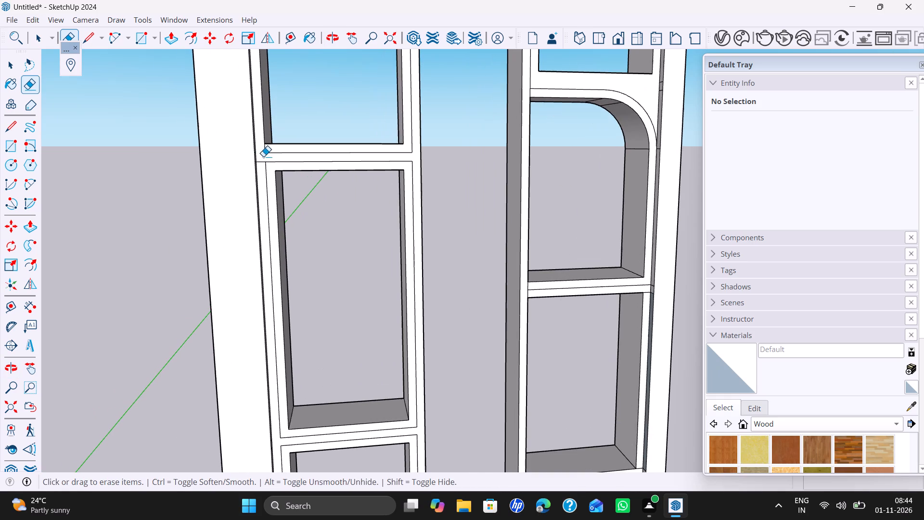
{"action": "left_click", "coordinate": [262, 162]}
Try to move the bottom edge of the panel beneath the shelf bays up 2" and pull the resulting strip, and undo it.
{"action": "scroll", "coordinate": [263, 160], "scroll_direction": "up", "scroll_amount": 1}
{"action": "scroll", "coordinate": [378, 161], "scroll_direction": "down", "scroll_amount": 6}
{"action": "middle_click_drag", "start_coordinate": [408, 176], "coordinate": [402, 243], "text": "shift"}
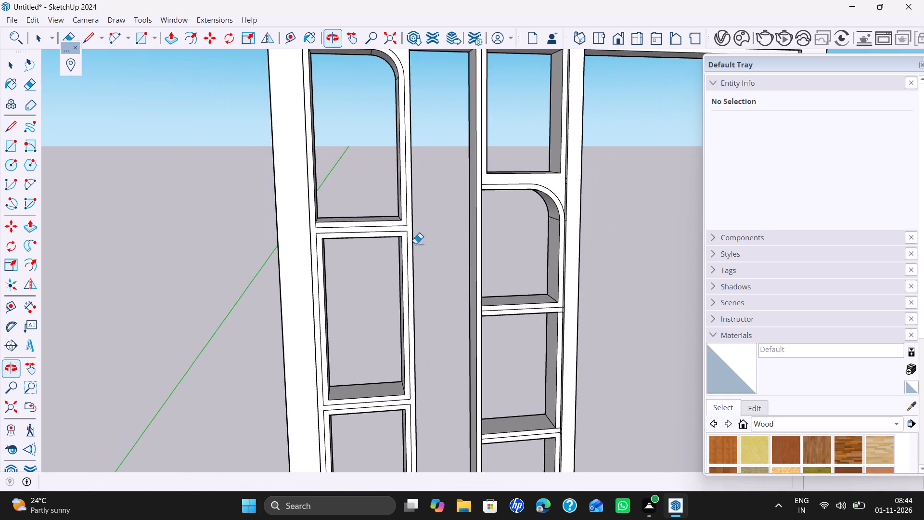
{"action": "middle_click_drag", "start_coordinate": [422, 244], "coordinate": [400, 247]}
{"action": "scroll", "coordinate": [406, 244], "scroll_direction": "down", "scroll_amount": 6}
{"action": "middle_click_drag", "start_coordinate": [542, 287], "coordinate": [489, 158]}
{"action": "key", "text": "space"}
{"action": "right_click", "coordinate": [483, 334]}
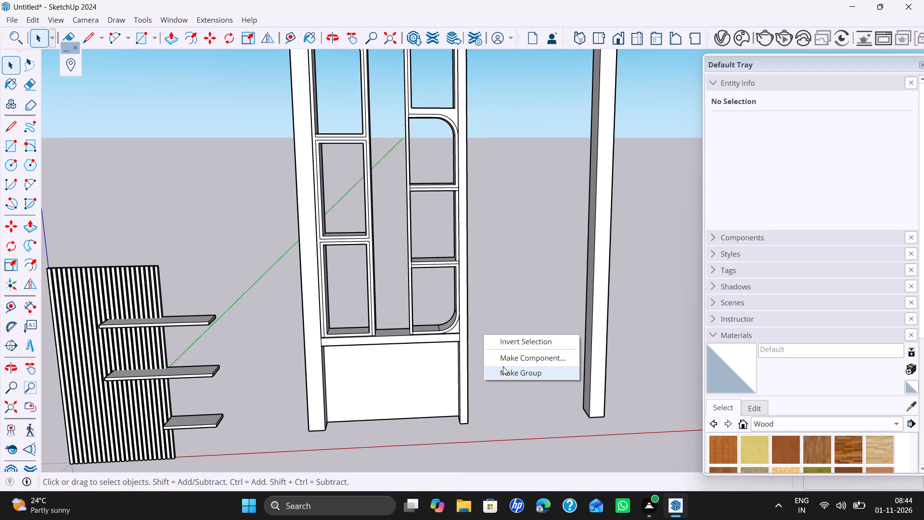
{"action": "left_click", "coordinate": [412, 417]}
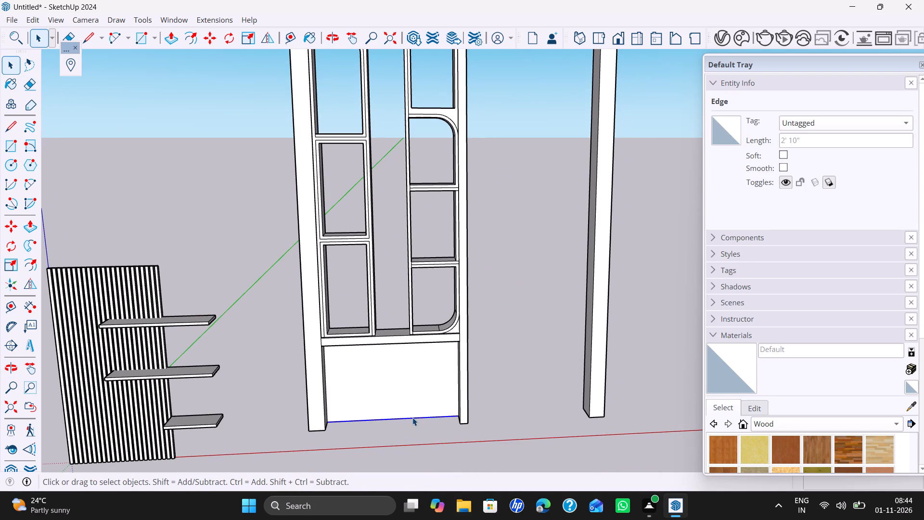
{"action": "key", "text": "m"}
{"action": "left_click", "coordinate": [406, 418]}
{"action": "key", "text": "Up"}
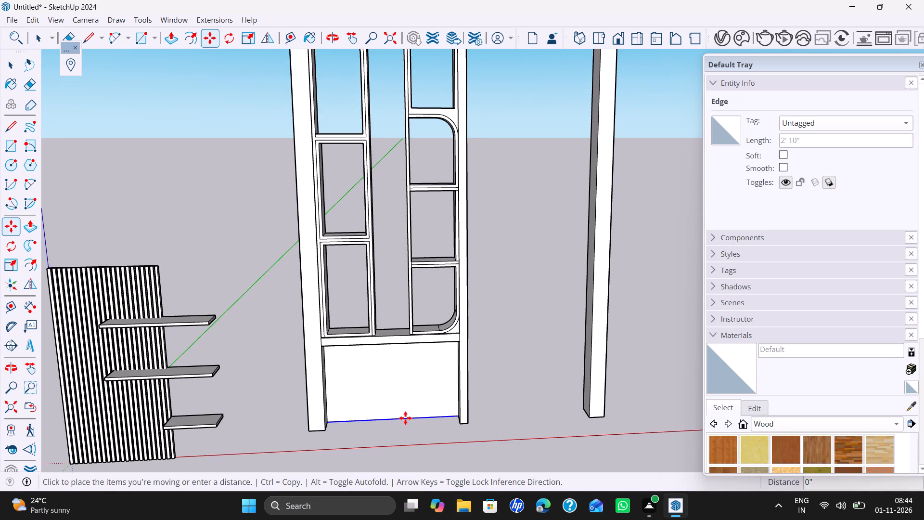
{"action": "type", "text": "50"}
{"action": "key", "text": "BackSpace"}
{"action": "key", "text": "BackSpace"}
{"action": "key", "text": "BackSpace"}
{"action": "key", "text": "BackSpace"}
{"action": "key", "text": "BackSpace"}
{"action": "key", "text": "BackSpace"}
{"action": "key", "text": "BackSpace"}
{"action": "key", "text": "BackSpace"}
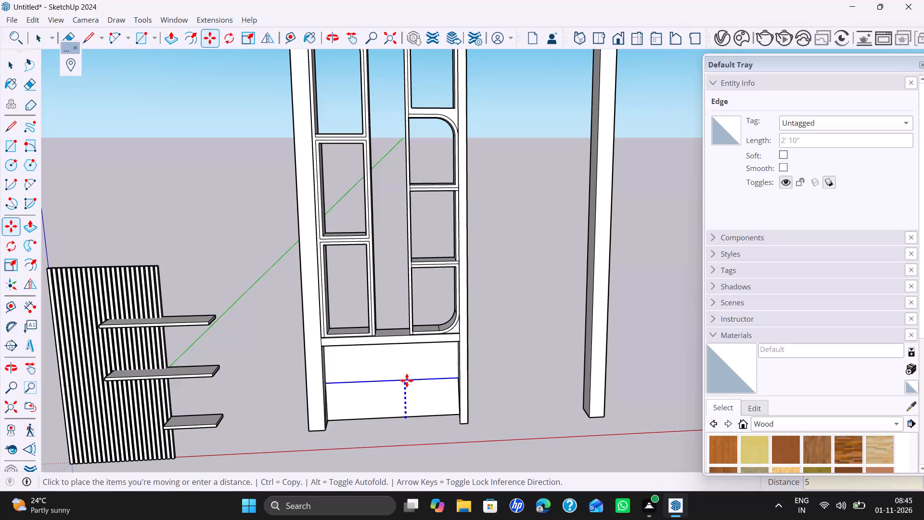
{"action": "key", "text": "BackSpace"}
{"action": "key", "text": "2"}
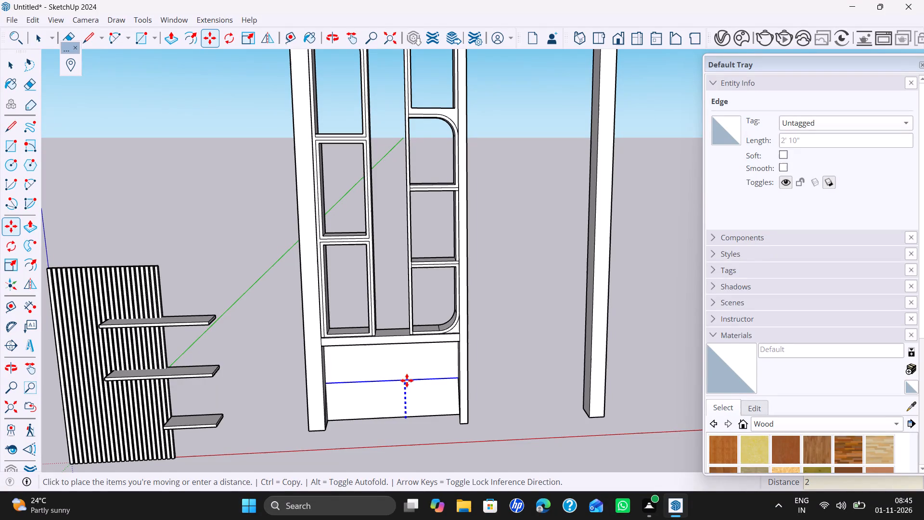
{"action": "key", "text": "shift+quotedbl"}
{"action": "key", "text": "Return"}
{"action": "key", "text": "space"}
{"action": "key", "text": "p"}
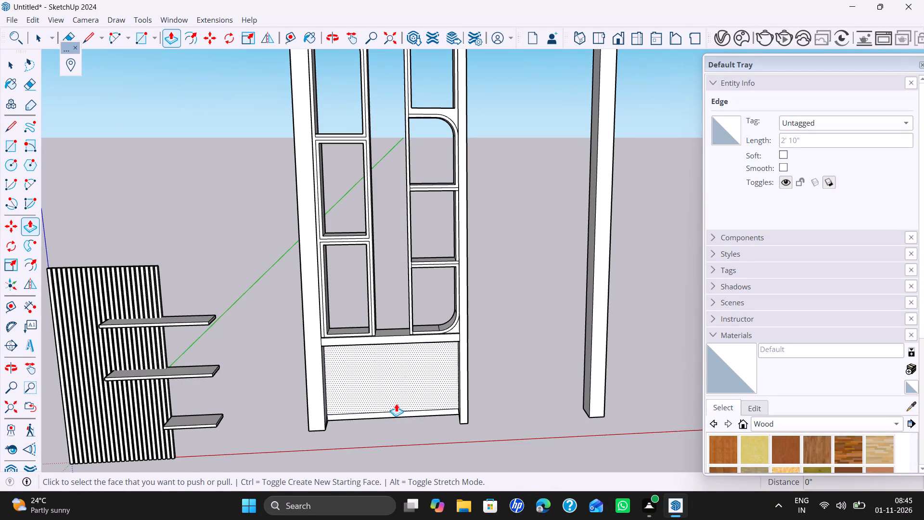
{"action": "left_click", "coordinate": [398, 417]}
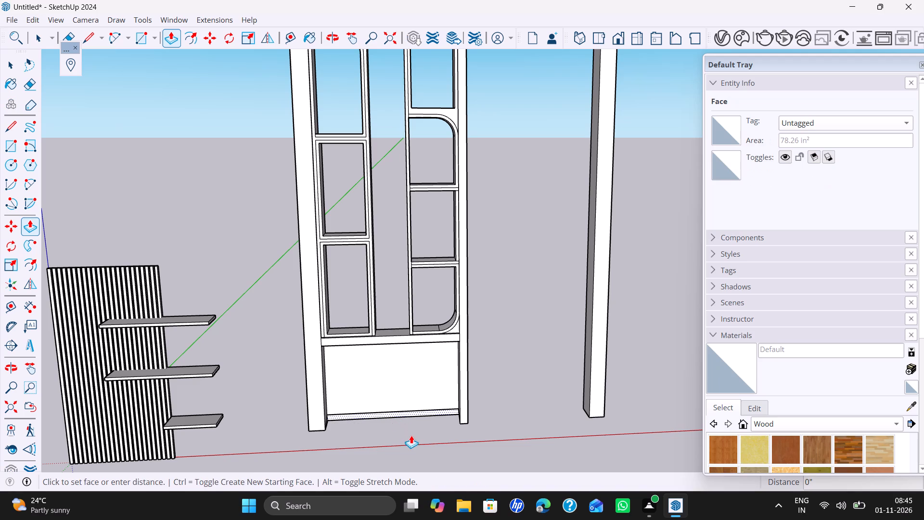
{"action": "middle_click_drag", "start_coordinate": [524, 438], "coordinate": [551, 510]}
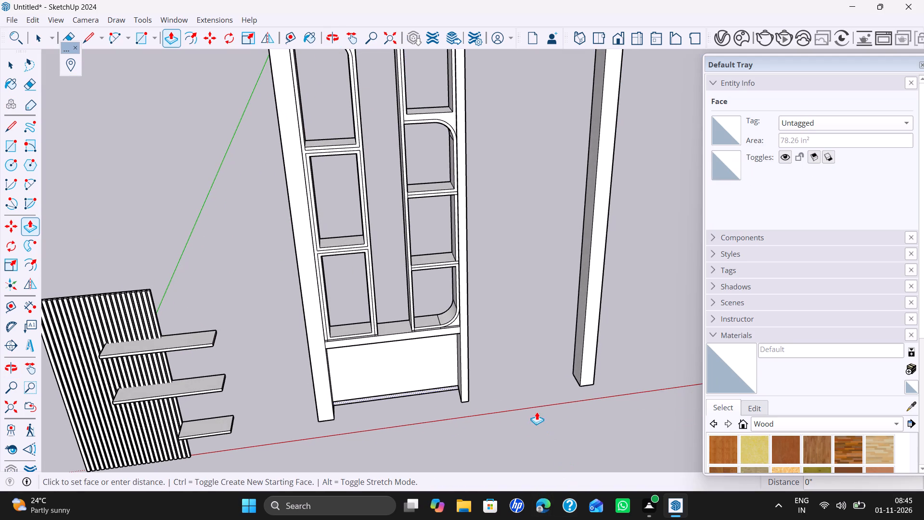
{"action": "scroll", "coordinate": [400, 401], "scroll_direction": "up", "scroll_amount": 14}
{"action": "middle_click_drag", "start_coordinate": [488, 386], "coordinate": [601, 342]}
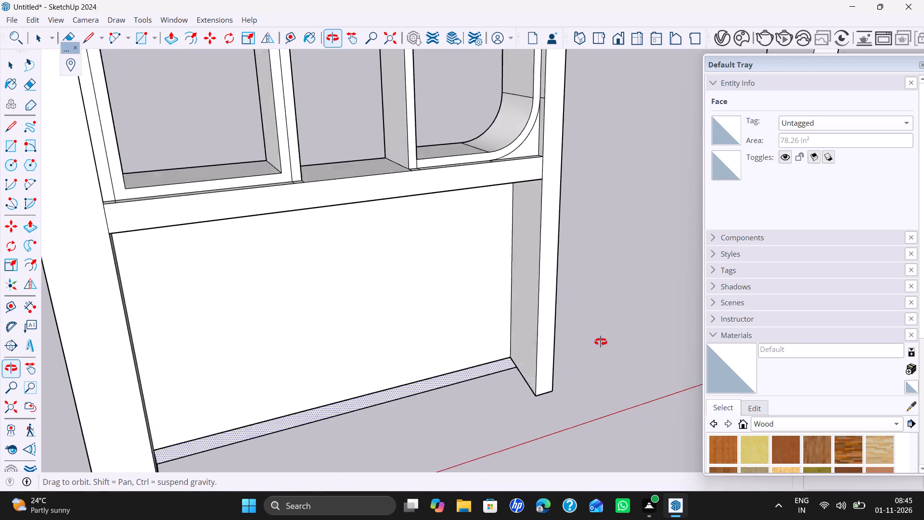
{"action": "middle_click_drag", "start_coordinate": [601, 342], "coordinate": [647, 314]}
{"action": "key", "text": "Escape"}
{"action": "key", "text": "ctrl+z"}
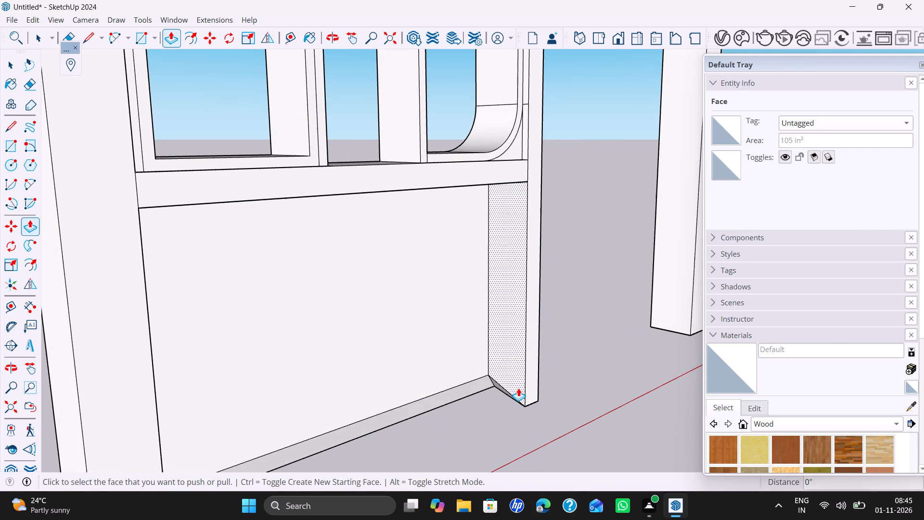
Copy the bottom edge of the panel beneath the shelf bays 2" straight up.
{"action": "key", "text": "space"}
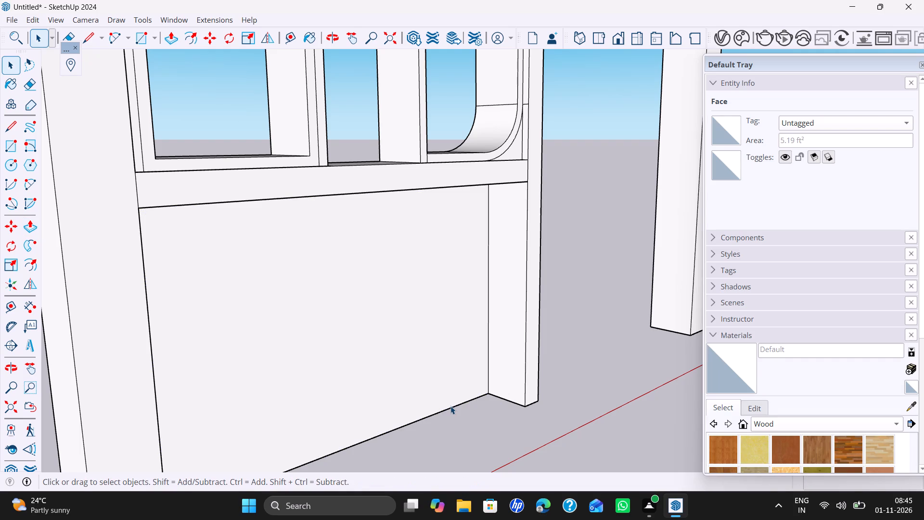
{"action": "left_click", "coordinate": [450, 406]}
{"action": "key", "text": "m"}
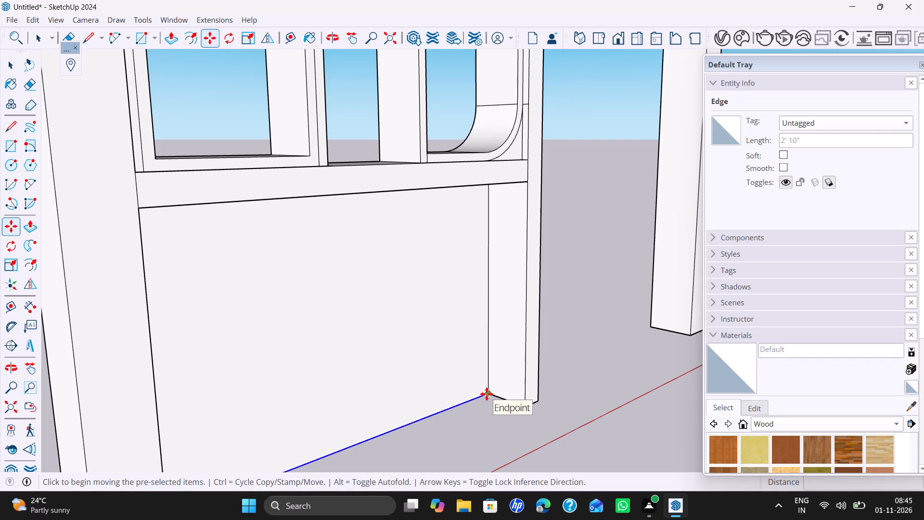
{"action": "left_click", "coordinate": [487, 394]}
{"action": "key", "text": "Up"}
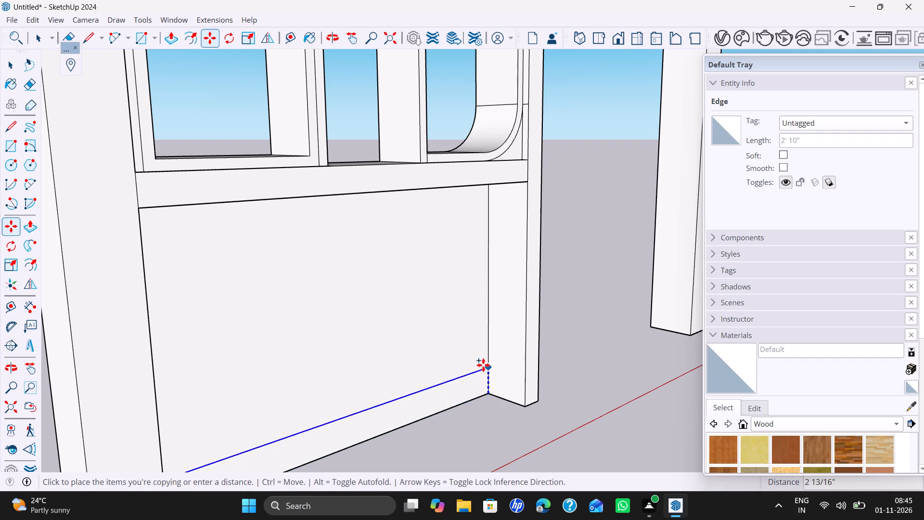
{"action": "type", "text": "2\""}
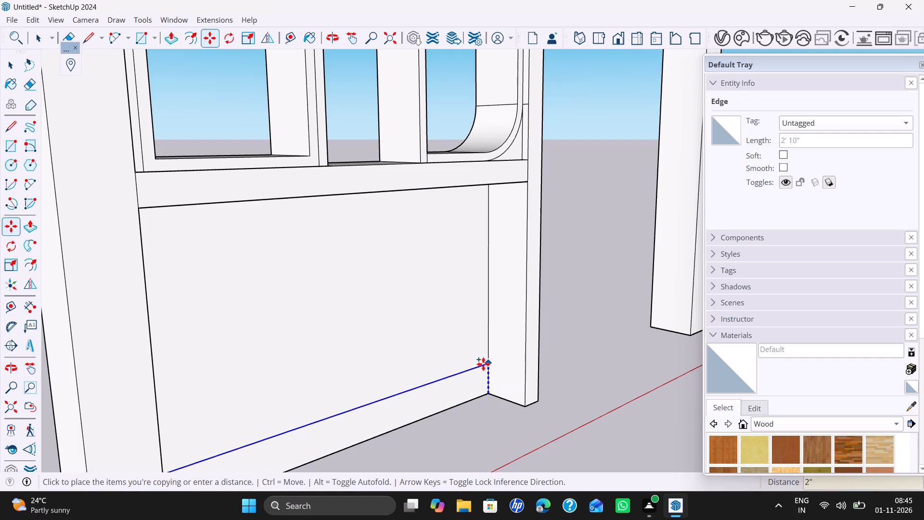
{"action": "key", "text": "Return"}
Pull the 2" strip at the panel's base forward 18 mm.
{"action": "key", "text": "p"}
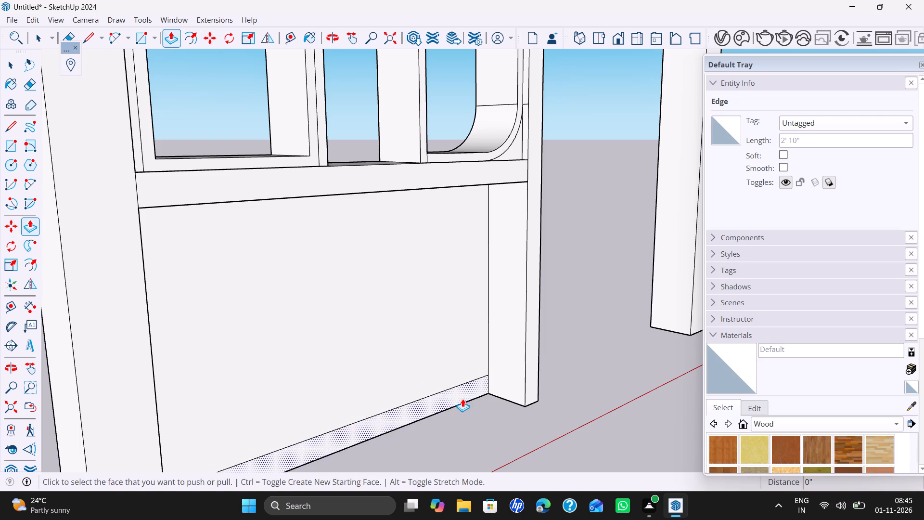
{"action": "left_click", "coordinate": [462, 399]}
{"action": "type", "text": "18"}
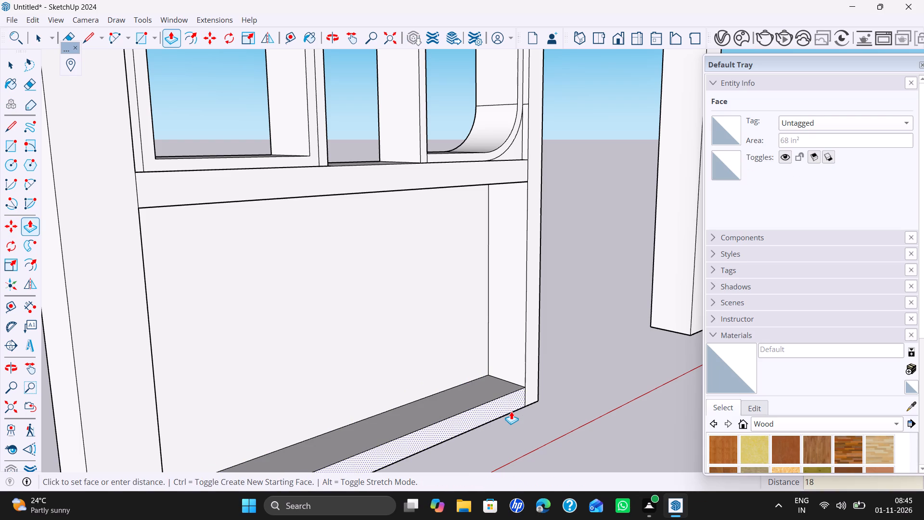
{"action": "type", "text": "mm"}
{"action": "key", "text": "Return"}
{"action": "key", "text": "space"}
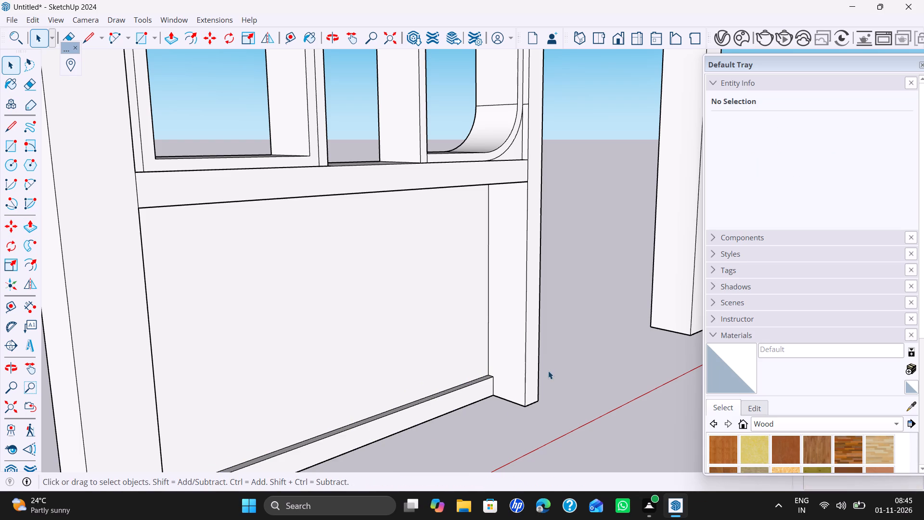
Start a new group and draw a rectangle about 1' 8" high covering the panel from the beam's underside to the base strip.
{"action": "scroll", "coordinate": [552, 367], "scroll_direction": "up", "scroll_amount": 1}
{"action": "right_click", "coordinate": [557, 342]}
{"action": "left_click", "coordinate": [561, 382]}
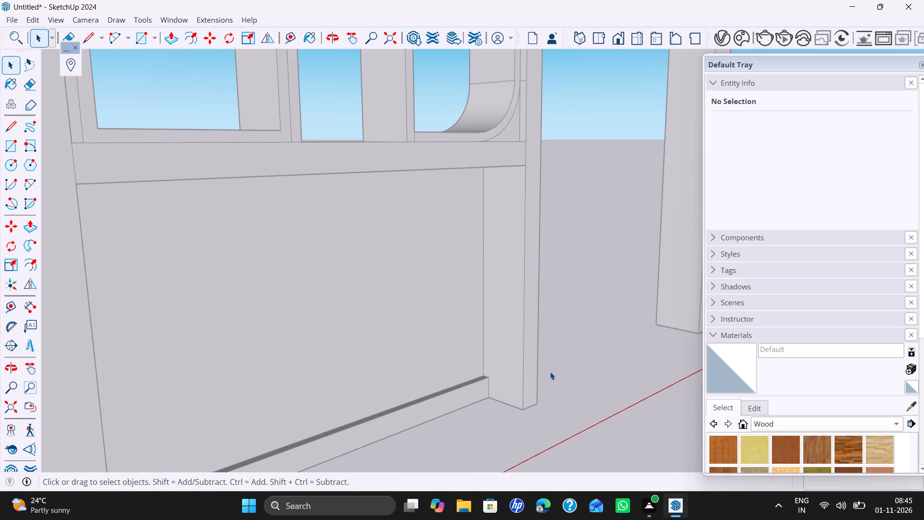
{"action": "key", "text": "r"}
{"action": "middle_click_drag", "start_coordinate": [444, 197], "coordinate": [429, 124]}
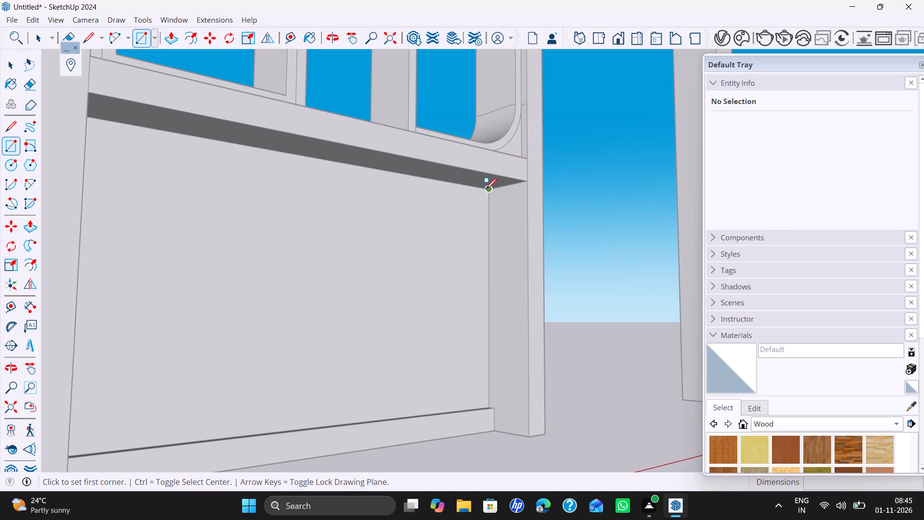
{"action": "left_click", "coordinate": [486, 189]}
{"action": "middle_click_drag", "start_coordinate": [372, 296], "coordinate": [440, 269]}
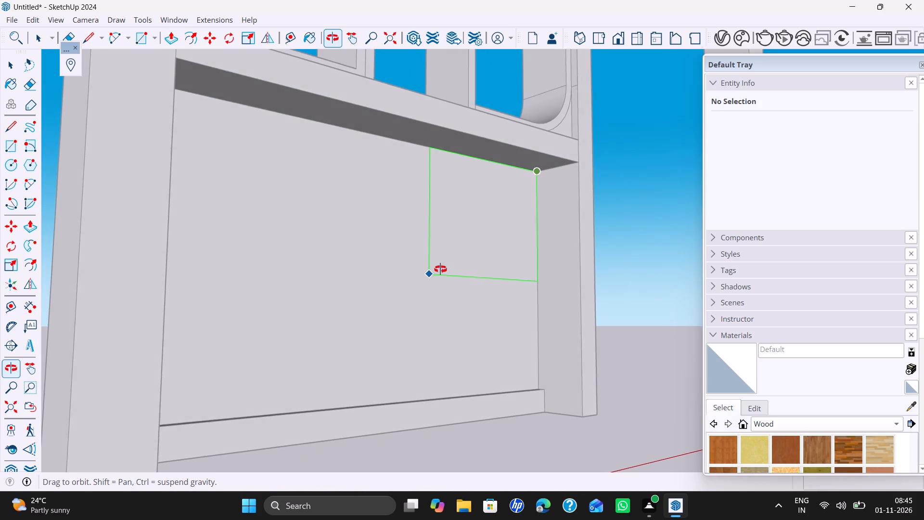
{"action": "middle_click_drag", "start_coordinate": [440, 269], "coordinate": [453, 266]}
{"action": "middle_click_drag", "start_coordinate": [453, 266], "coordinate": [303, 334]}
{"action": "scroll", "coordinate": [304, 334], "scroll_direction": "up", "scroll_amount": 5}
{"action": "left_click", "coordinate": [294, 358]}
Copy the rectangle's vertical edge beside the outer post 18 mm inward.
{"action": "key", "text": "space"}
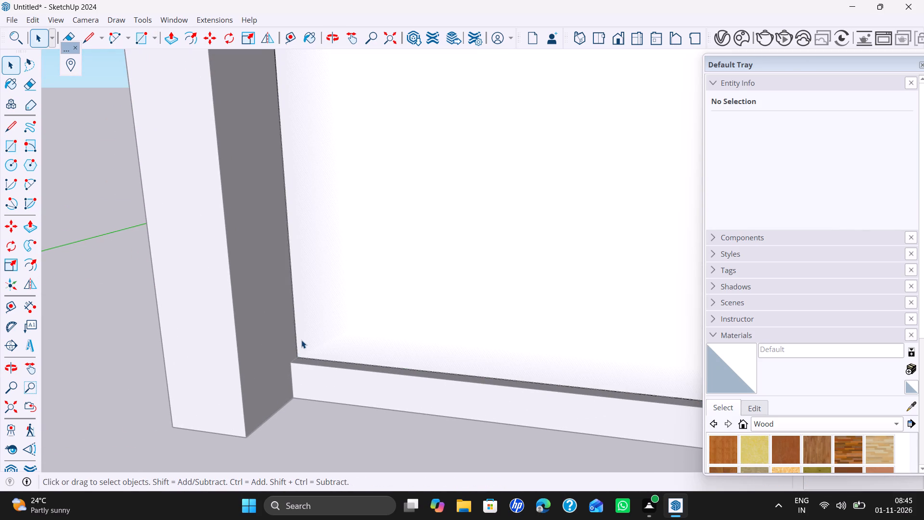
{"action": "left_click", "coordinate": [295, 337]}
{"action": "key", "text": "m"}
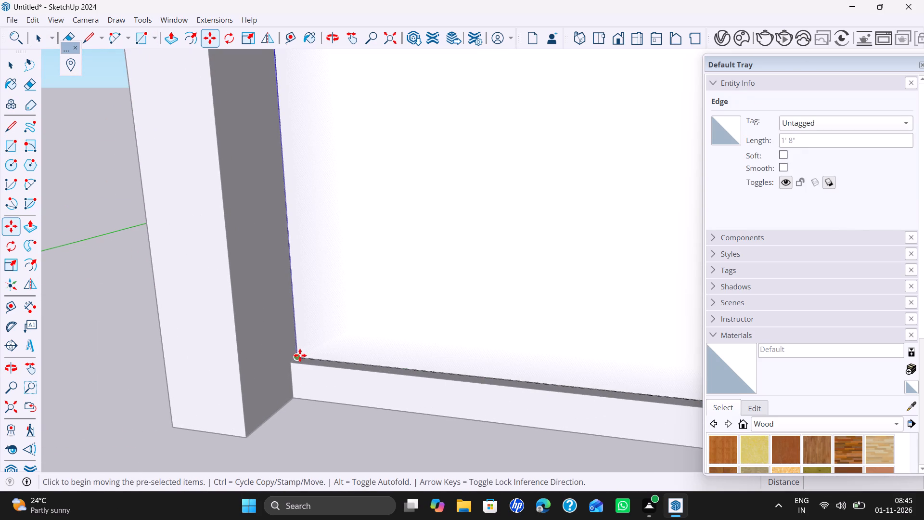
{"action": "left_click", "coordinate": [300, 355], "text": "ctrl"}
{"action": "type", "text": "18mm"}
{"action": "key", "text": "Return"}
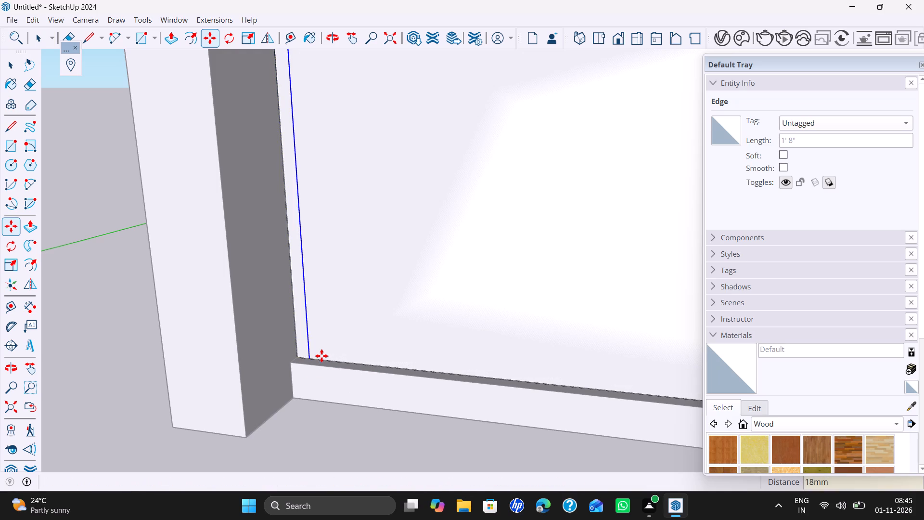
Copy the new vertical edge another 9 mm inward along the rectangle.
{"action": "left_click", "coordinate": [308, 355]}
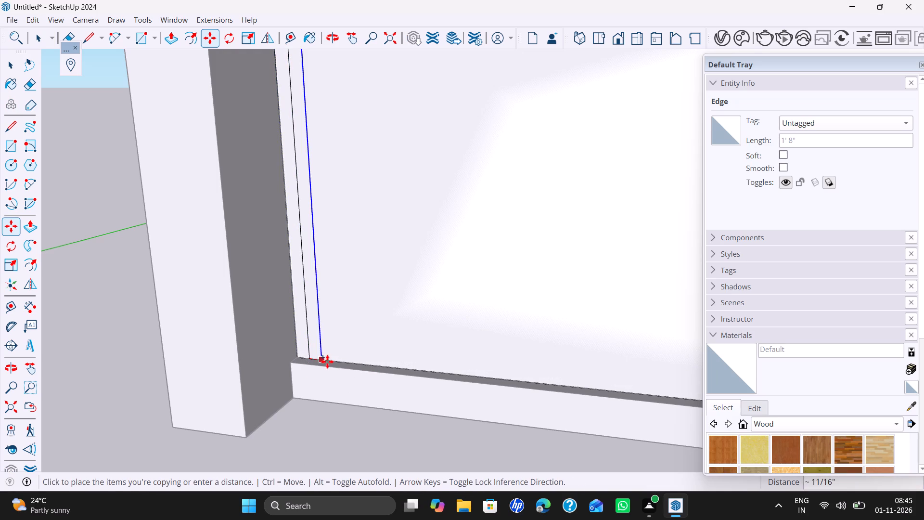
{"action": "key", "text": "9"}
{"action": "type", "text": "mm"}
{"action": "key", "text": "Return"}
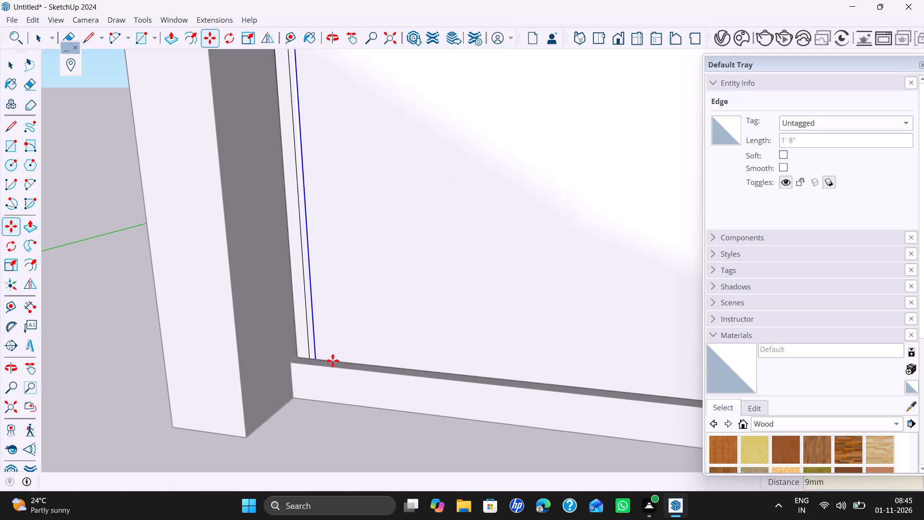
Copy the pair of vertical edges inward by one strip-and-gap width and repeat the copy 15 times across the rectangle.
{"action": "key", "text": "space"}
{"action": "left_click", "coordinate": [308, 338], "text": "ctrl"}
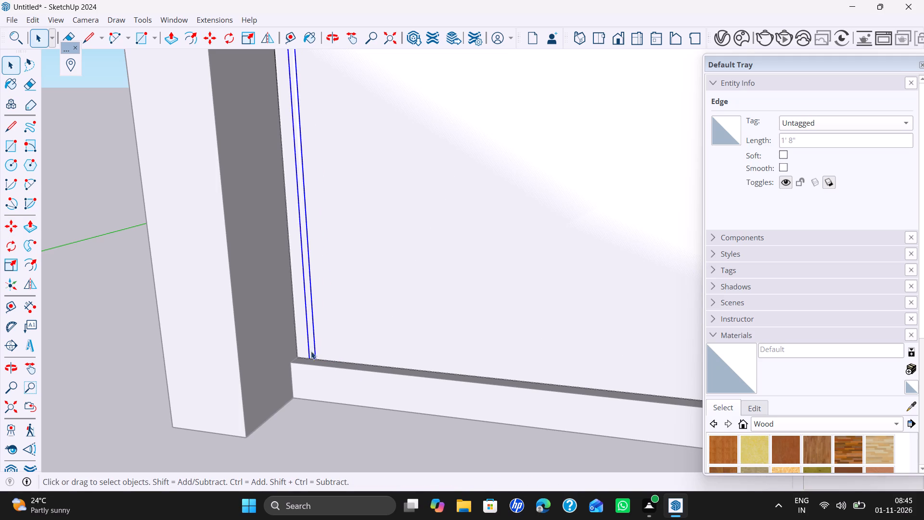
{"action": "key", "text": "m"}
{"action": "left_click", "coordinate": [299, 354]}
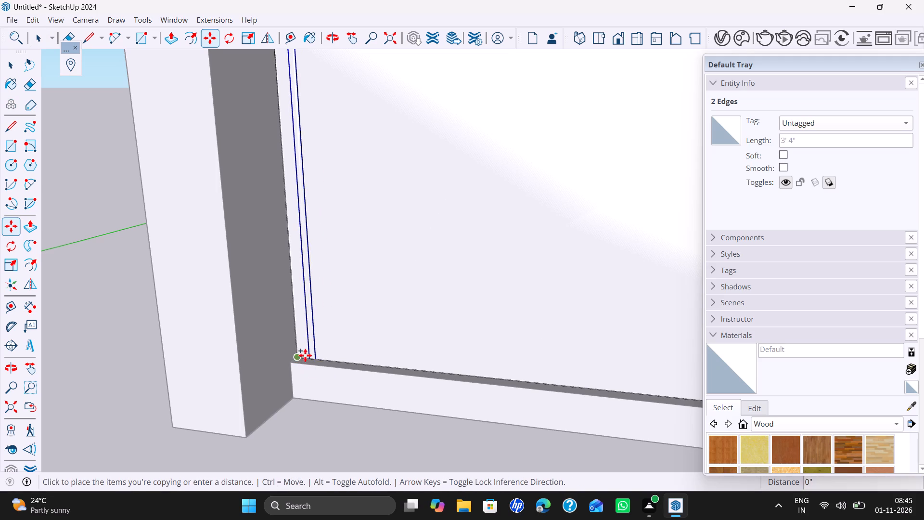
{"action": "left_click", "coordinate": [318, 356]}
{"action": "key", "text": "x"}
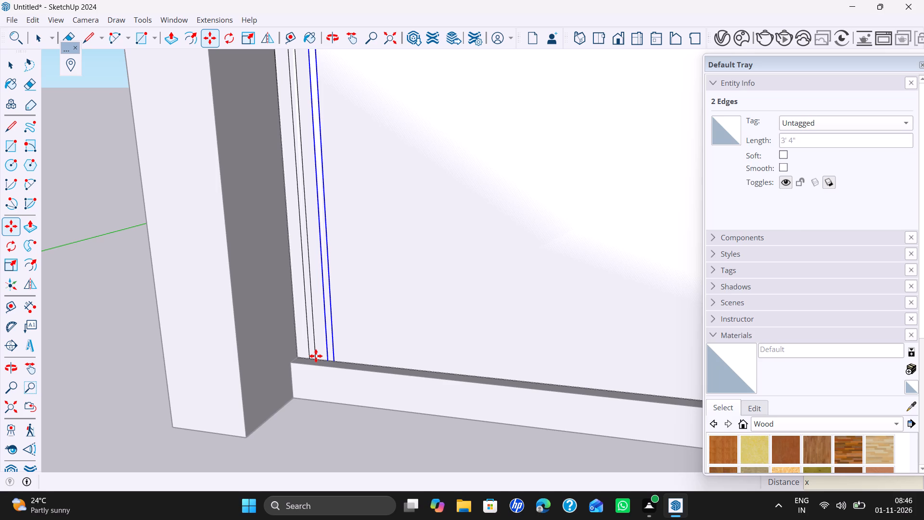
{"action": "key", "text": "1"}
{"action": "key", "text": "5"}
{"action": "key", "text": "Return"}
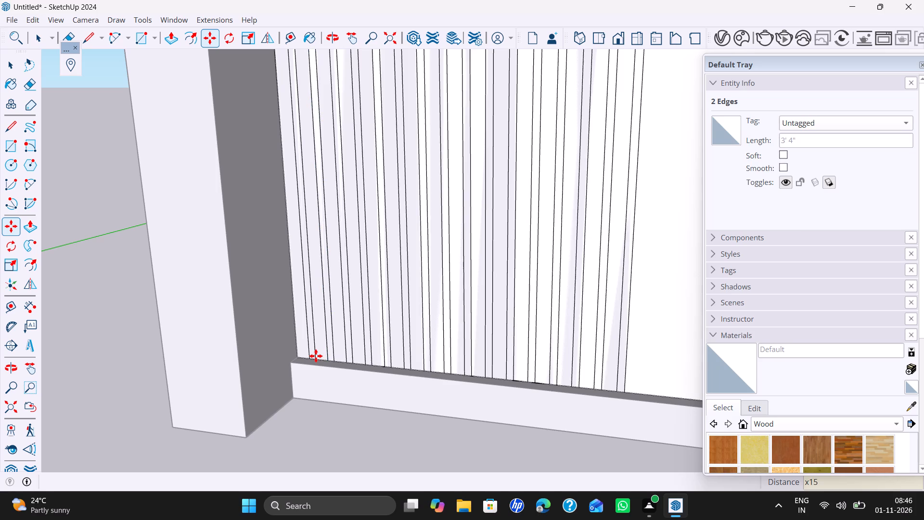
Extend the edge-pair array to 25, 30 and finally 31 copies so the lines reach the opposite post.
{"action": "scroll", "coordinate": [316, 356], "scroll_direction": "down", "scroll_amount": 12}
{"action": "key", "text": "x"}
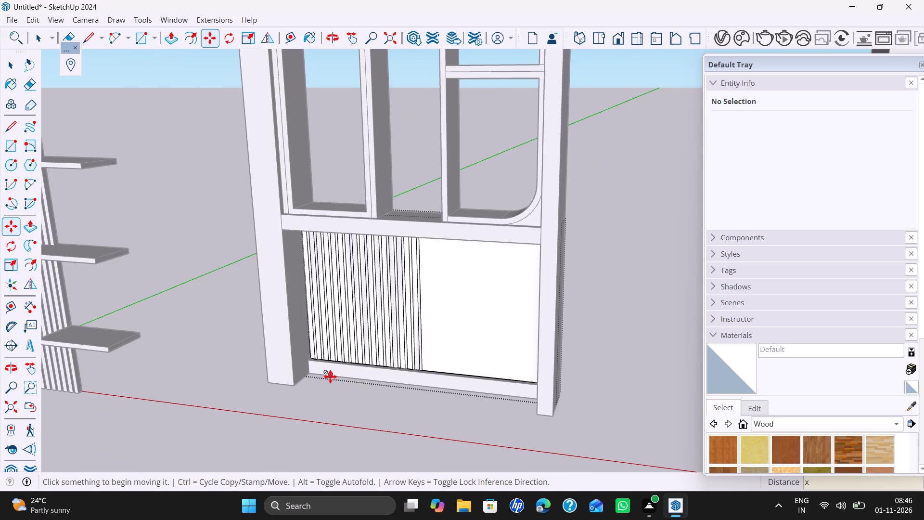
{"action": "key", "text": "3"}
{"action": "key", "text": "BackSpace"}
{"action": "key", "text": "2"}
{"action": "key", "text": "0"}
{"action": "key", "text": "BackSpace"}
{"action": "key", "text": "5"}
{"action": "key", "text": "Return"}
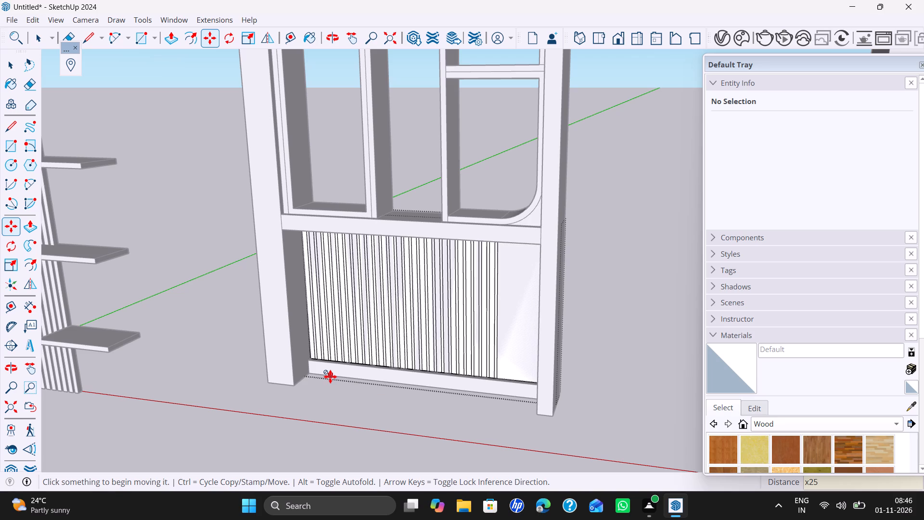
{"action": "type", "text": "x30"}
{"action": "key", "text": "Return"}
{"action": "scroll", "coordinate": [328, 373], "scroll_direction": "down", "scroll_amount": 1}
{"action": "middle_click_drag", "start_coordinate": [335, 370], "coordinate": [500, 342]}
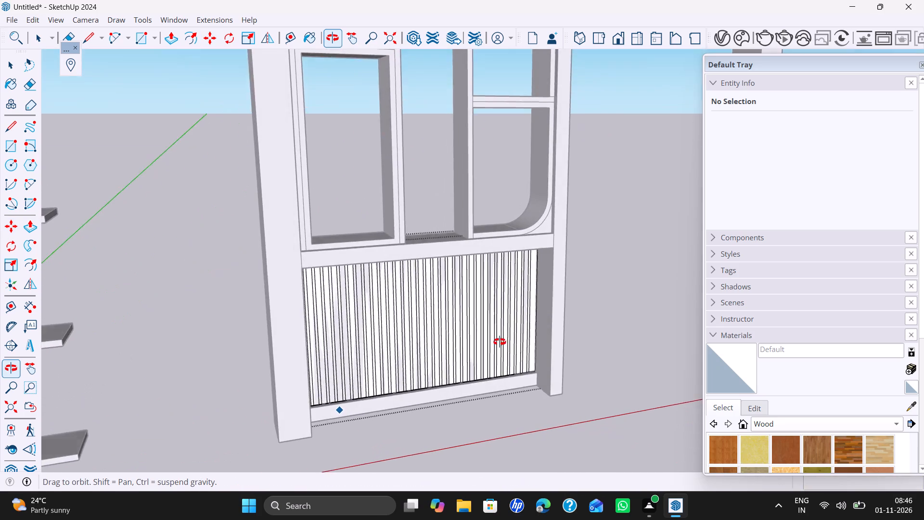
{"action": "middle_click_drag", "start_coordinate": [500, 342], "coordinate": [498, 334]}
{"action": "type", "text": "x31"}
{"action": "key", "text": "Return"}
{"action": "key", "text": "space"}
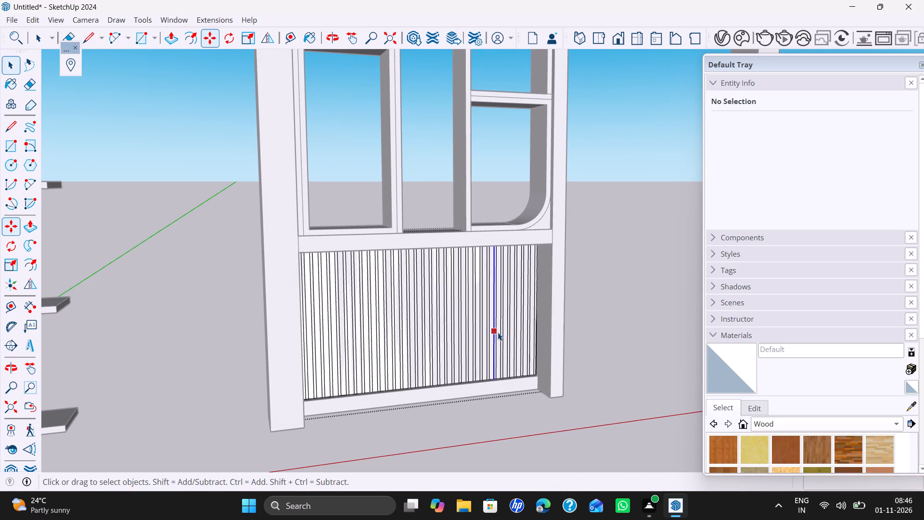
Pull the wide strip beside the opposite post forward 18 mm.
{"action": "scroll", "coordinate": [548, 329], "scroll_direction": "up", "scroll_amount": 9}
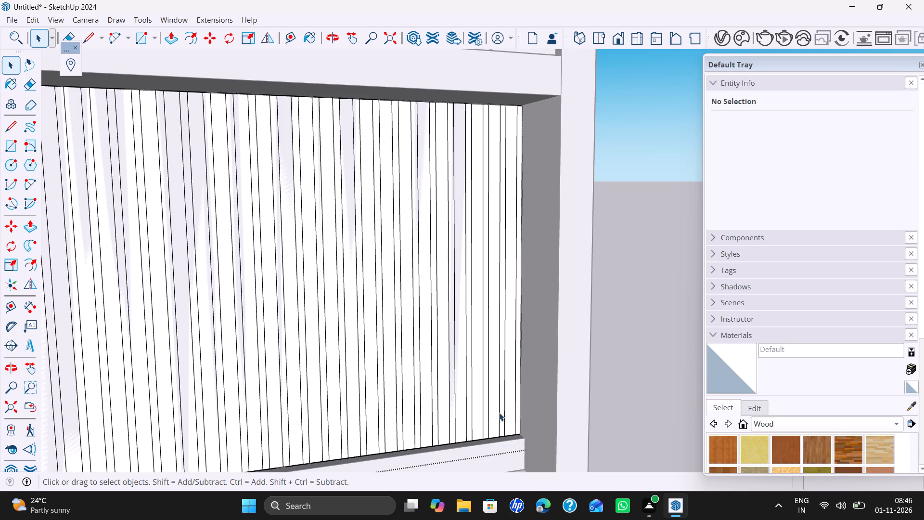
{"action": "key", "text": "p"}
{"action": "scroll", "coordinate": [511, 421], "scroll_direction": "up", "scroll_amount": 3}
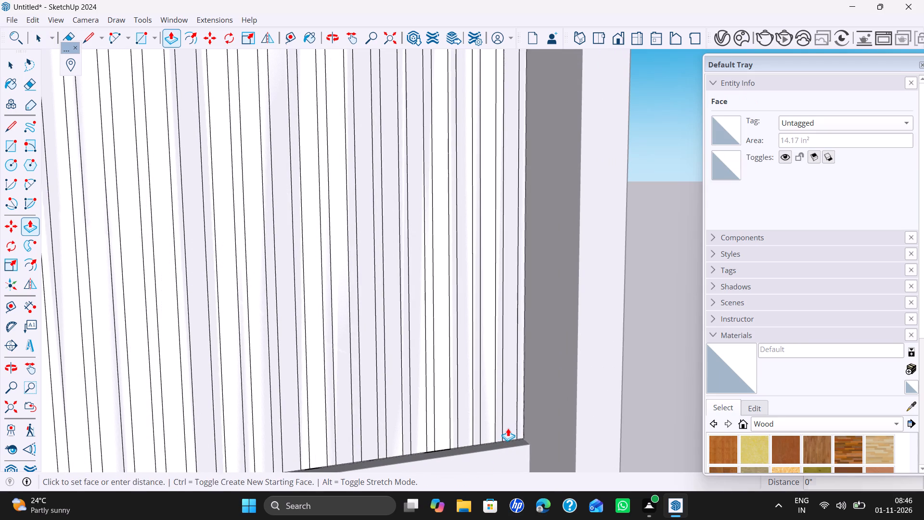
{"action": "left_click", "coordinate": [508, 428]}
{"action": "type", "text": "18mm"}
{"action": "key", "text": "Return"}
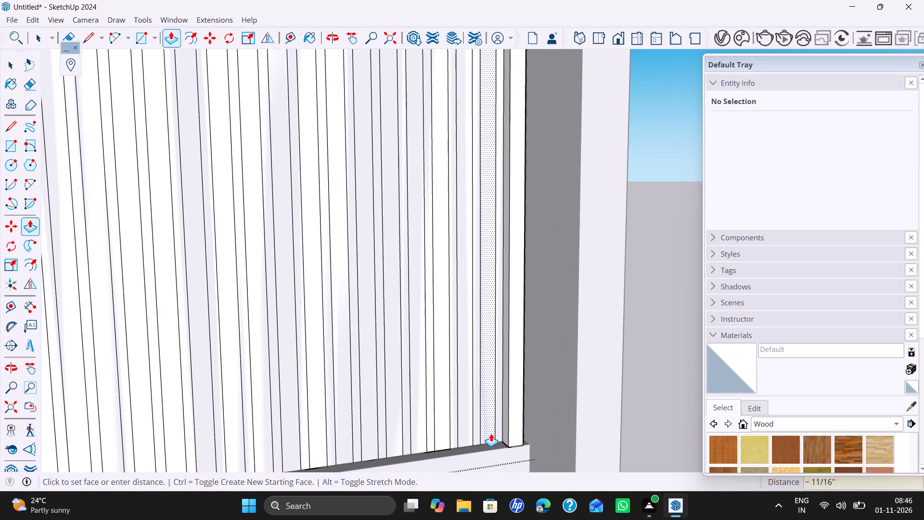
Pull the next six wide strips forward by the same 18 mm, leaving the narrow gaps between them recessed.
{"action": "double_click", "coordinate": [491, 433]}
{"action": "left_click", "coordinate": [464, 434]}
{"action": "left_click", "coordinate": [464, 434]}
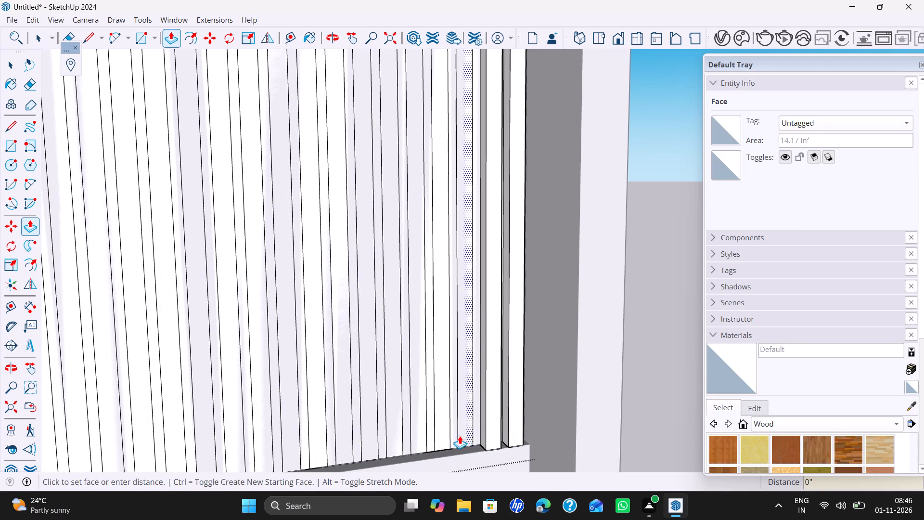
{"action": "left_click", "coordinate": [492, 429]}
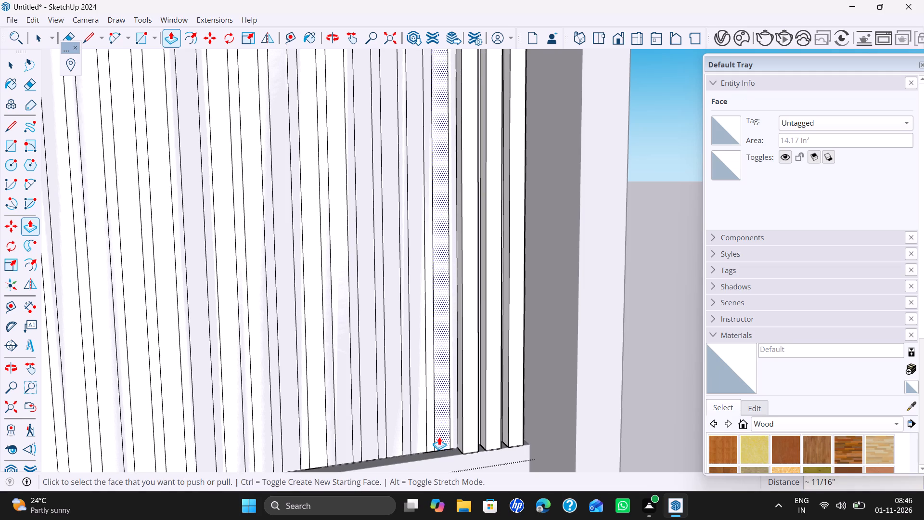
{"action": "double_click", "coordinate": [439, 437]}
{"action": "double_click", "coordinate": [418, 441]}
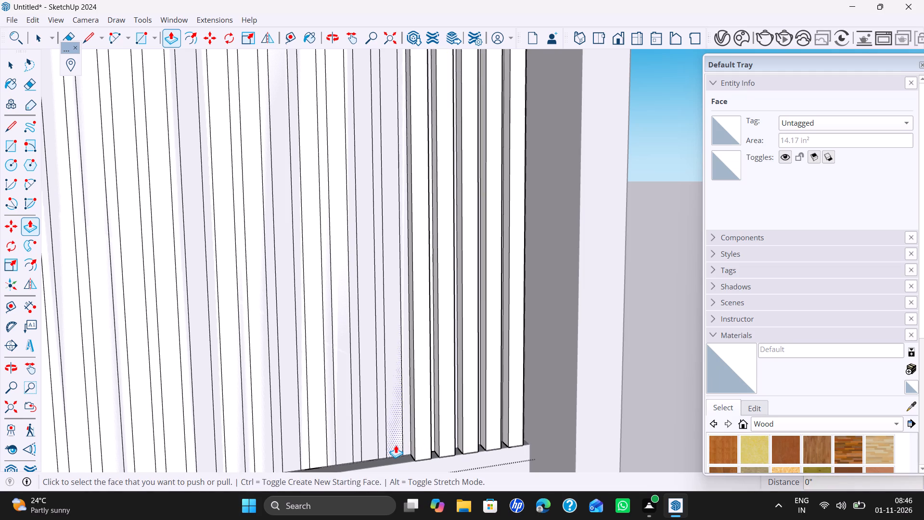
{"action": "double_click", "coordinate": [396, 445]}
{"action": "double_click", "coordinate": [370, 447]}
Pull eight more wide strips forward 18 mm, continuing across the lower panel toward the outer post.
{"action": "scroll", "coordinate": [385, 451], "scroll_direction": "down", "scroll_amount": 2}
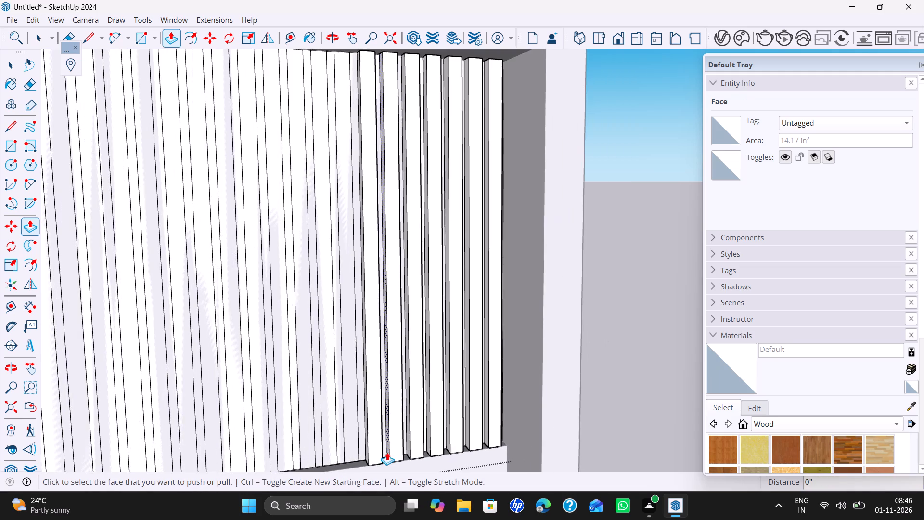
{"action": "middle_click_drag", "start_coordinate": [388, 453], "coordinate": [542, 397], "text": "shift"}
{"action": "scroll", "coordinate": [525, 411], "scroll_direction": "up", "scroll_amount": 3}
{"action": "double_click", "coordinate": [502, 393]}
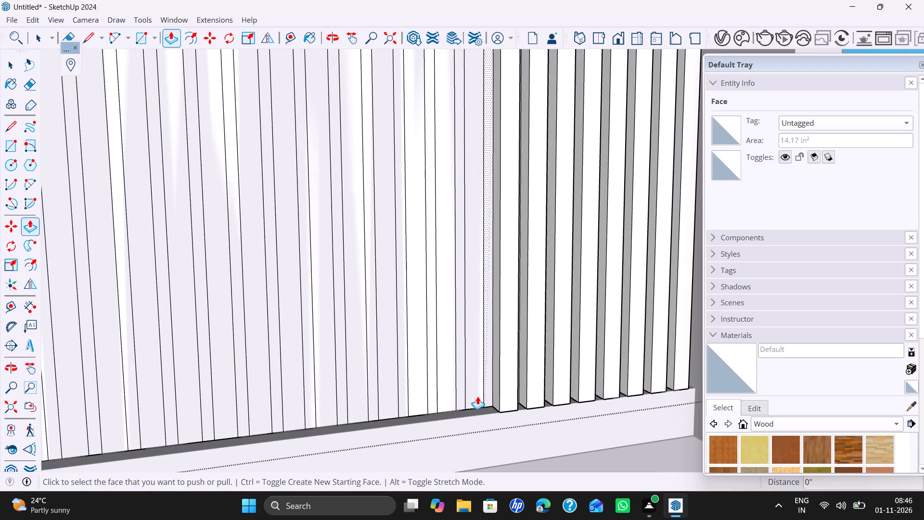
{"action": "double_click", "coordinate": [476, 397]}
{"action": "double_click", "coordinate": [452, 400]}
{"action": "double_click", "coordinate": [421, 405]}
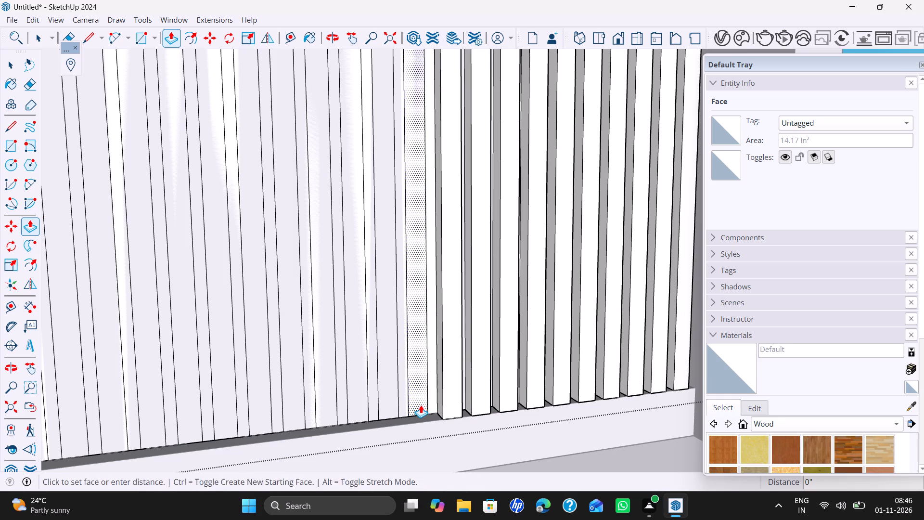
{"action": "double_click", "coordinate": [385, 410]}
{"action": "double_click", "coordinate": [354, 419]}
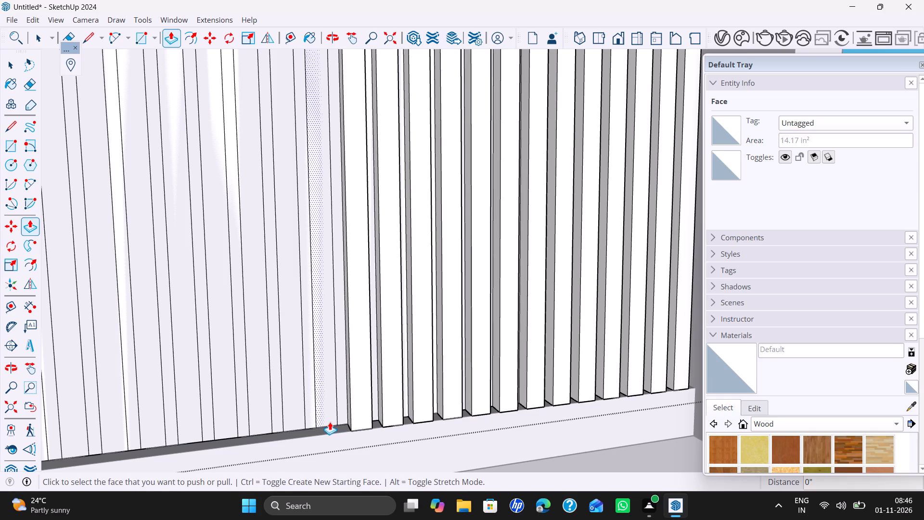
{"action": "double_click", "coordinate": [328, 422]}
{"action": "double_click", "coordinate": [301, 424]}
Pull the following four wide strips of the lower panel forward 18 mm, keeping the narrow gaps flat.
{"action": "middle_click_drag", "start_coordinate": [298, 425], "coordinate": [416, 409], "text": "shift"}
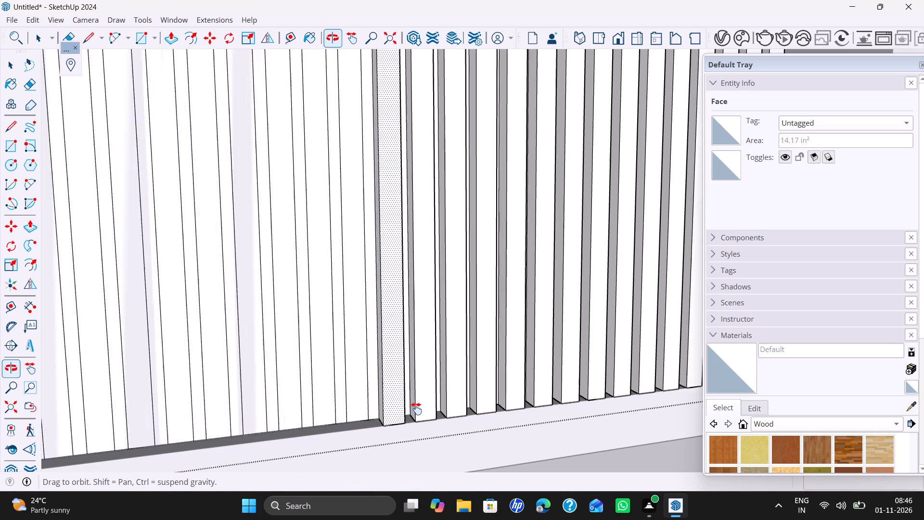
{"action": "middle_click_drag", "start_coordinate": [416, 409], "coordinate": [419, 409], "text": "shift"}
{"action": "double_click", "coordinate": [381, 416]}
{"action": "double_click", "coordinate": [350, 417]}
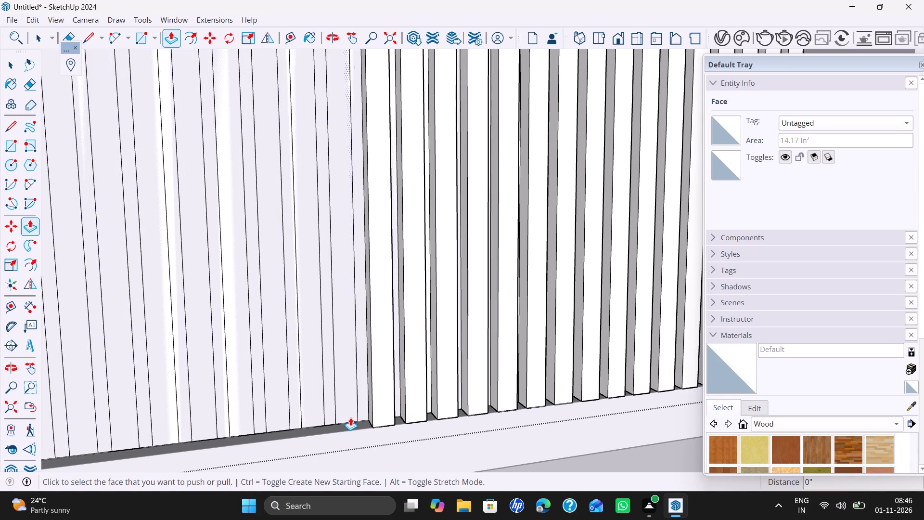
{"action": "double_click", "coordinate": [321, 418]}
{"action": "scroll", "coordinate": [290, 421], "scroll_direction": "up", "scroll_amount": 1}
{"action": "left_click", "coordinate": [290, 421]}
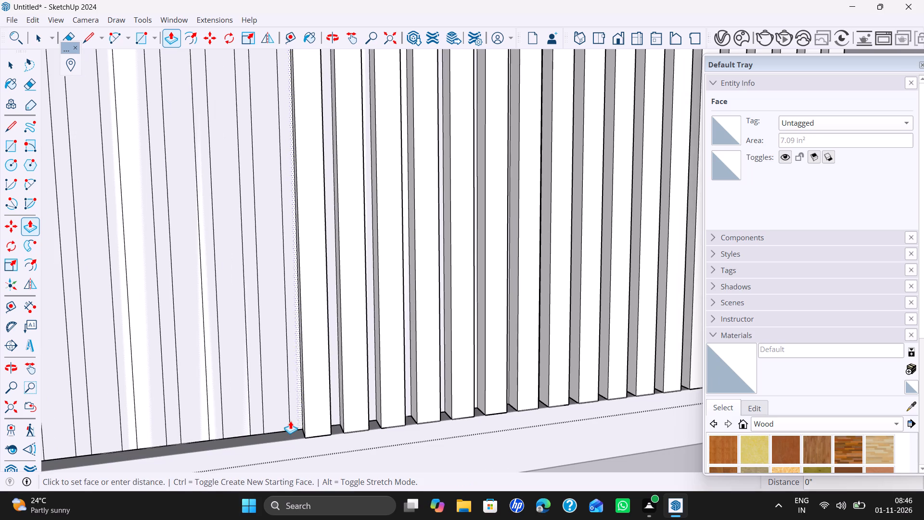
{"action": "key", "text": "Escape"}
{"action": "double_click", "coordinate": [281, 422]}
Pull three more wide strips of the lower panel forward, level with the neighbouring slats.
{"action": "scroll", "coordinate": [279, 423], "scroll_direction": "down", "scroll_amount": 1}
{"action": "middle_click_drag", "start_coordinate": [279, 425], "coordinate": [305, 425], "text": "ctrl"}
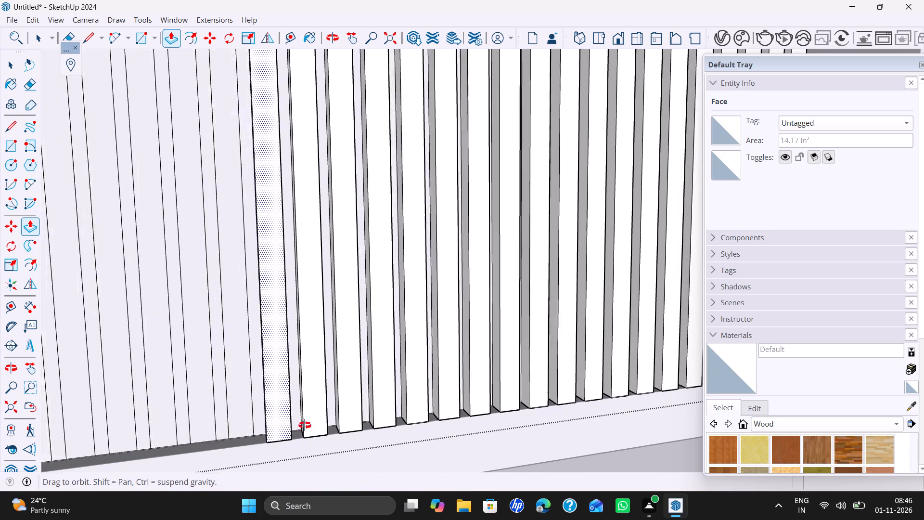
{"action": "middle_click_drag", "start_coordinate": [305, 425], "coordinate": [385, 415], "text": "ctrl"}
{"action": "middle_click_drag", "start_coordinate": [362, 425], "coordinate": [499, 387]}
{"action": "middle_click_drag", "start_coordinate": [473, 398], "coordinate": [374, 404]}
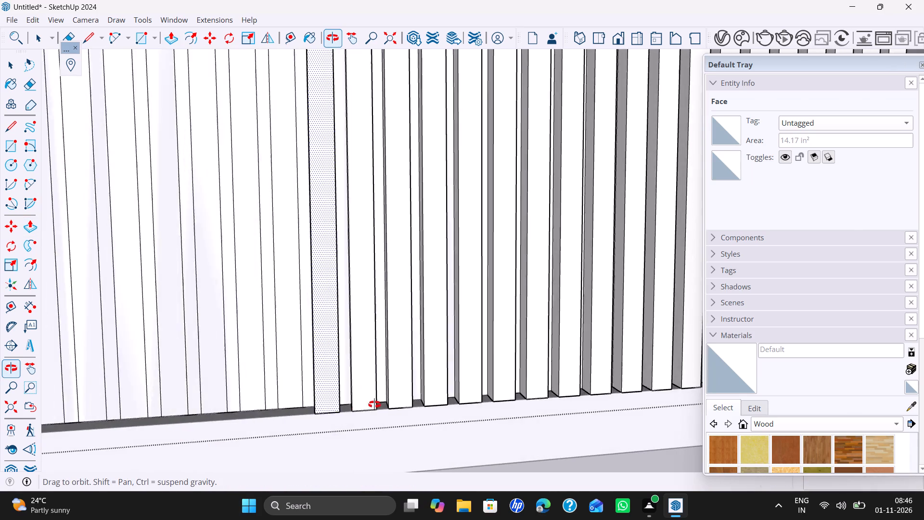
{"action": "middle_click_drag", "start_coordinate": [374, 404], "coordinate": [523, 383]}
{"action": "scroll", "coordinate": [456, 386], "scroll_direction": "up", "scroll_amount": 3}
{"action": "double_click", "coordinate": [427, 377]}
{"action": "double_click", "coordinate": [388, 377]}
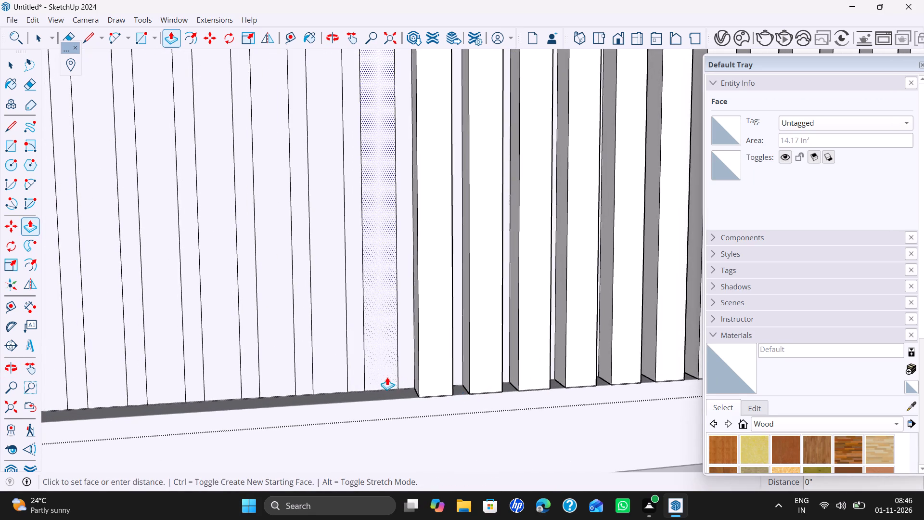
{"action": "left_click", "coordinate": [434, 381]}
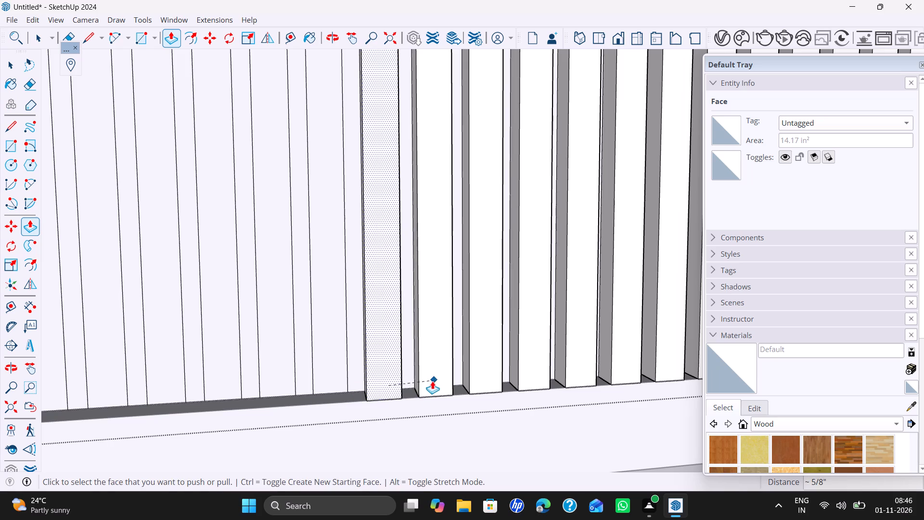
{"action": "left_click", "coordinate": [331, 377]}
{"action": "left_click", "coordinate": [331, 377]}
Pull the next four wide strips toward the outer post forward to match the existing slats.
{"action": "scroll", "coordinate": [329, 377], "scroll_direction": "down", "scroll_amount": 7}
{"action": "scroll", "coordinate": [309, 386], "scroll_direction": "up", "scroll_amount": 1}
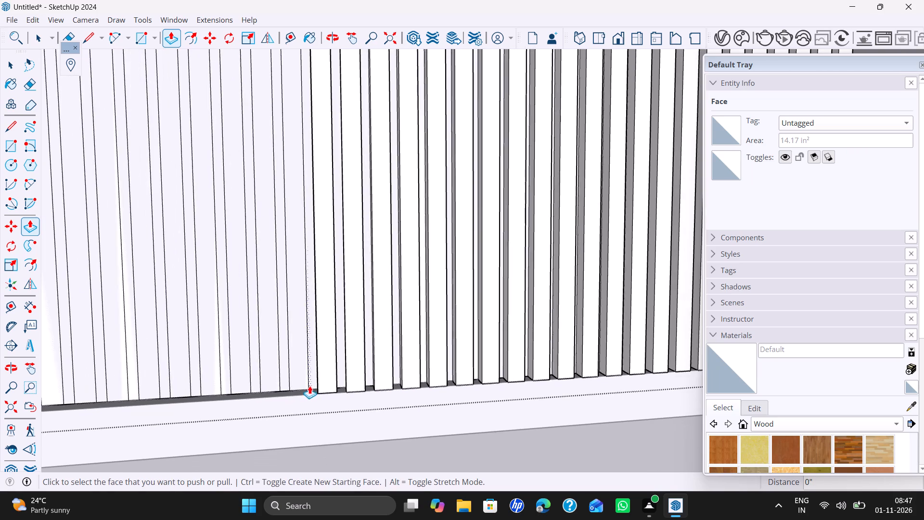
{"action": "scroll", "coordinate": [309, 386], "scroll_direction": "up", "scroll_amount": 2}
{"action": "double_click", "coordinate": [296, 384]}
{"action": "scroll", "coordinate": [315, 380], "scroll_direction": "down", "scroll_amount": 7}
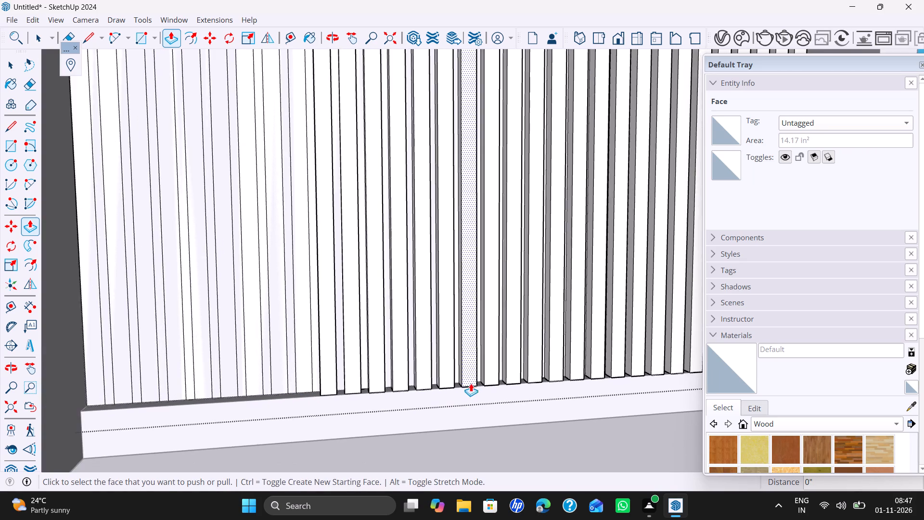
{"action": "scroll", "coordinate": [470, 384], "scroll_direction": "down", "scroll_amount": 6}
{"action": "scroll", "coordinate": [326, 386], "scroll_direction": "up", "scroll_amount": 7}
{"action": "double_click", "coordinate": [429, 380]}
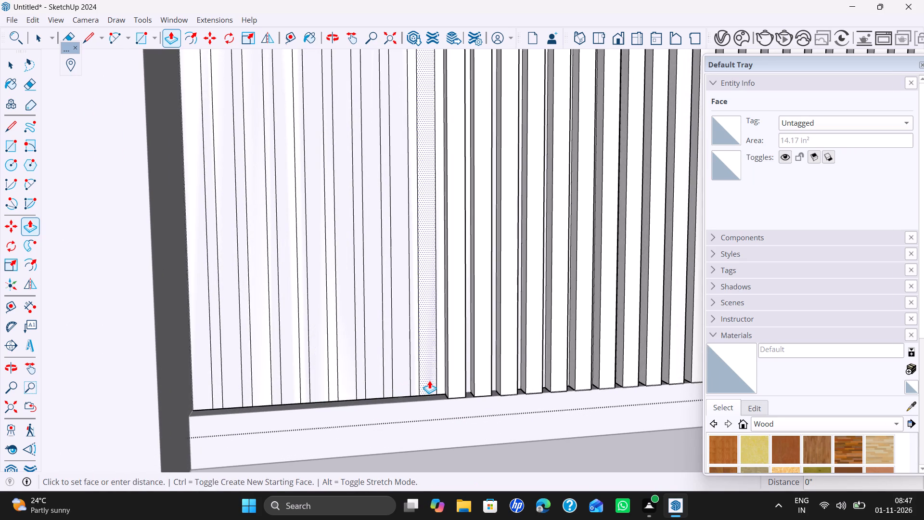
{"action": "double_click", "coordinate": [398, 377]}
{"action": "double_click", "coordinate": [373, 378]}
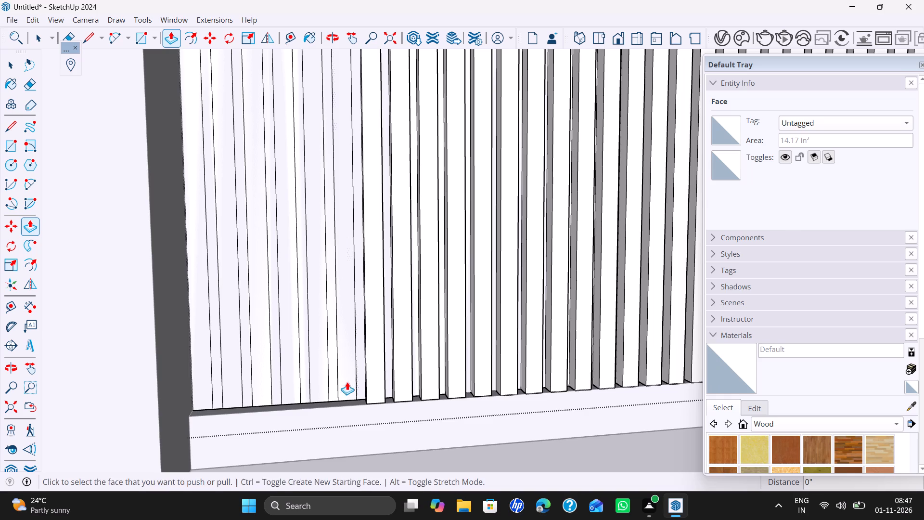
Pull the last six wide strips beside the outer post forward to match the existing slats of the lower panel.
{"action": "double_click", "coordinate": [346, 382]}
{"action": "double_click", "coordinate": [310, 388]}
{"action": "double_click", "coordinate": [284, 388]}
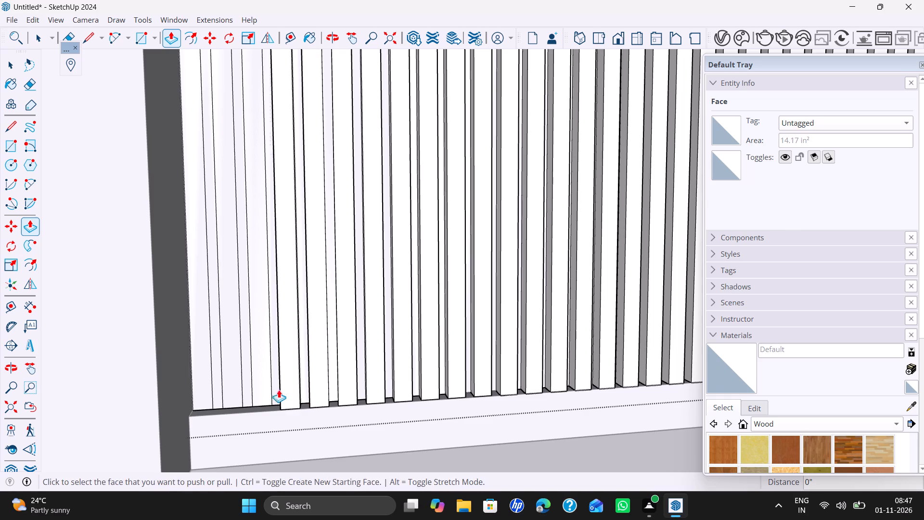
{"action": "double_click", "coordinate": [262, 393]}
{"action": "double_click", "coordinate": [237, 394]}
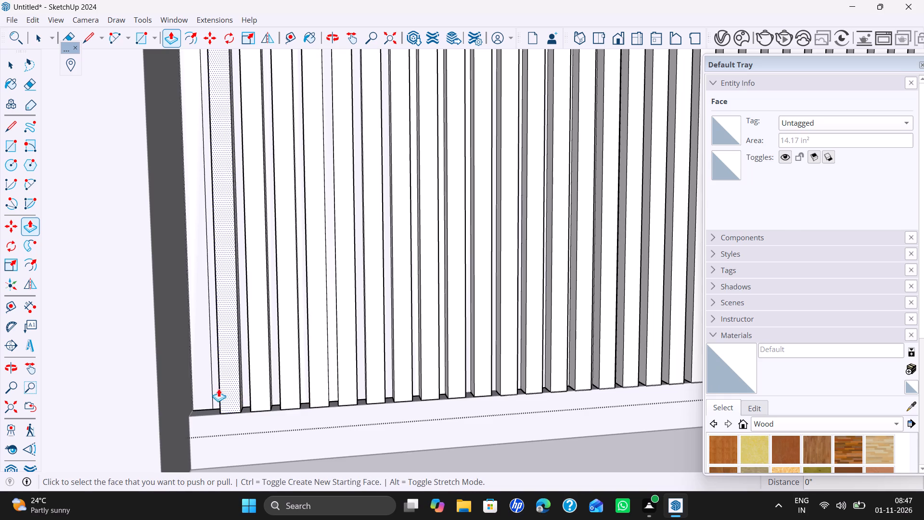
{"action": "double_click", "coordinate": [203, 388]}
Pull the narrow gap strip nearest the outer post forward 9 mm.
{"action": "scroll", "coordinate": [218, 388], "scroll_direction": "up", "scroll_amount": 2}
{"action": "left_click", "coordinate": [214, 388]}
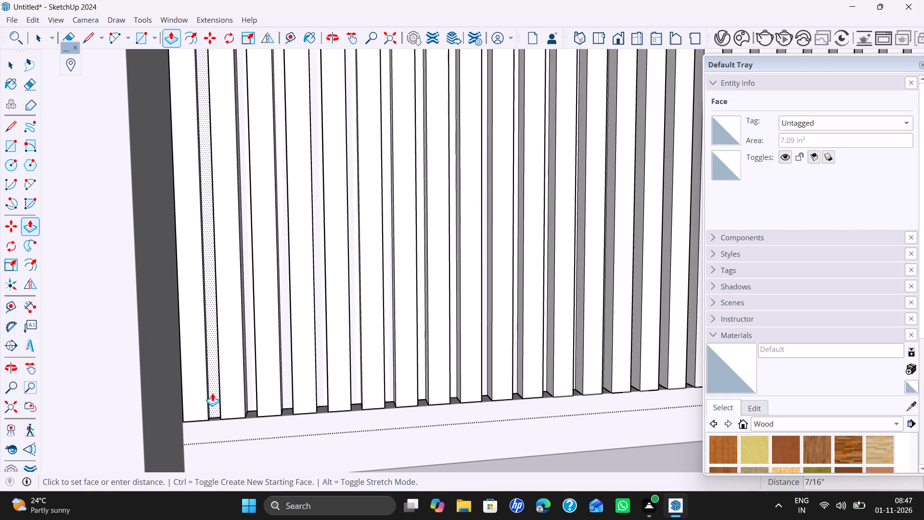
{"action": "scroll", "coordinate": [212, 393], "scroll_direction": "up", "scroll_amount": 1}
{"action": "key", "text": "9"}
{"action": "type", "text": "mm"}
{"action": "key", "text": "Return"}
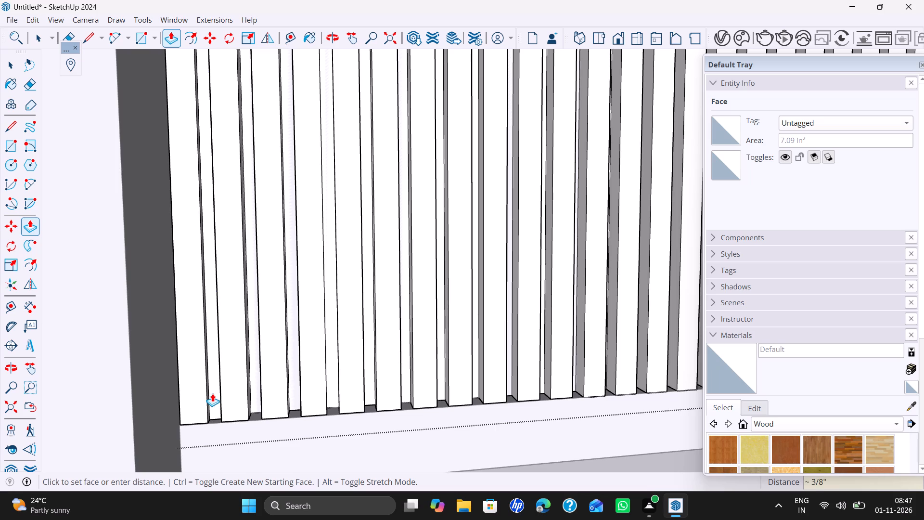
Pull the next eight narrow gap strips forward by the same 9 mm, working away from the outer post.
{"action": "double_click", "coordinate": [258, 386]}
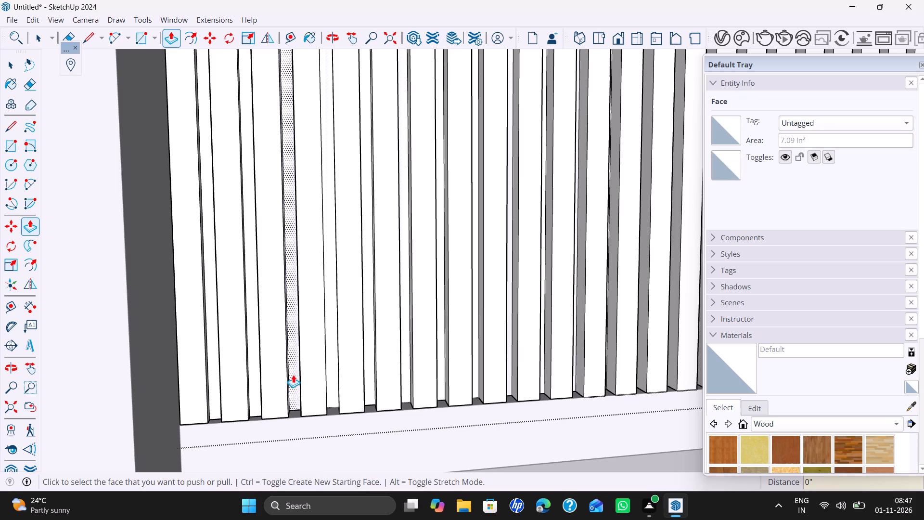
{"action": "double_click", "coordinate": [293, 375]}
{"action": "double_click", "coordinate": [330, 369]}
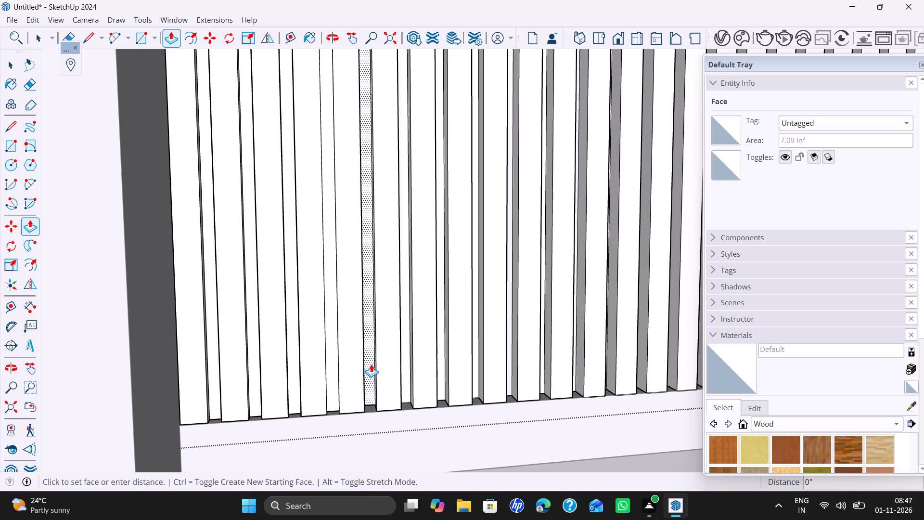
{"action": "double_click", "coordinate": [371, 364]}
{"action": "double_click", "coordinate": [406, 360]}
{"action": "double_click", "coordinate": [440, 360]}
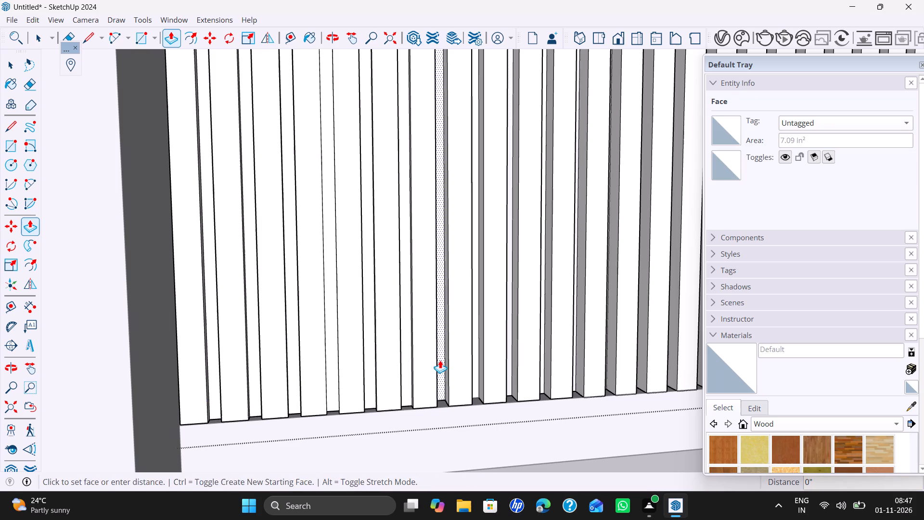
{"action": "double_click", "coordinate": [475, 357]}
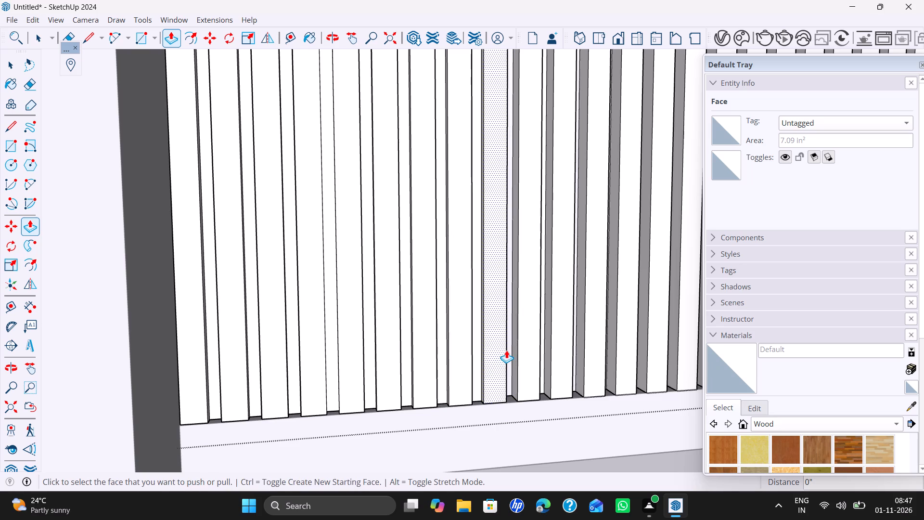
{"action": "double_click", "coordinate": [510, 350]}
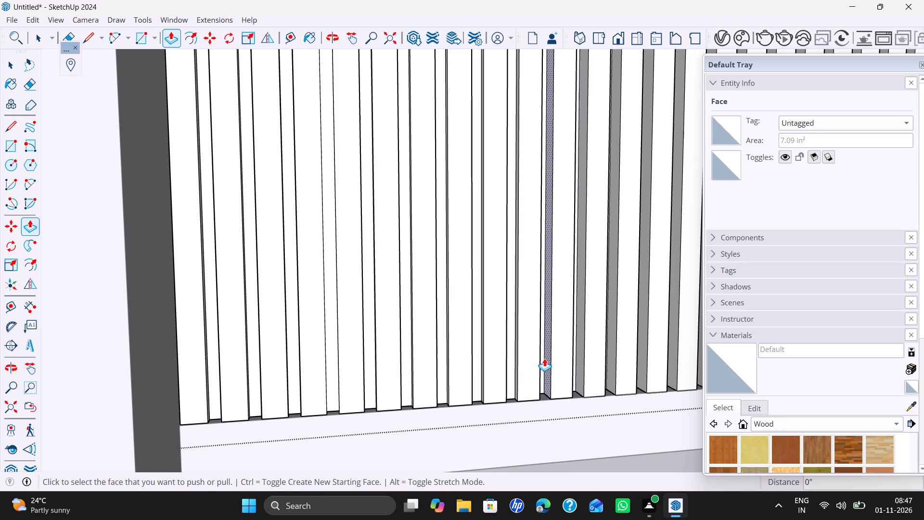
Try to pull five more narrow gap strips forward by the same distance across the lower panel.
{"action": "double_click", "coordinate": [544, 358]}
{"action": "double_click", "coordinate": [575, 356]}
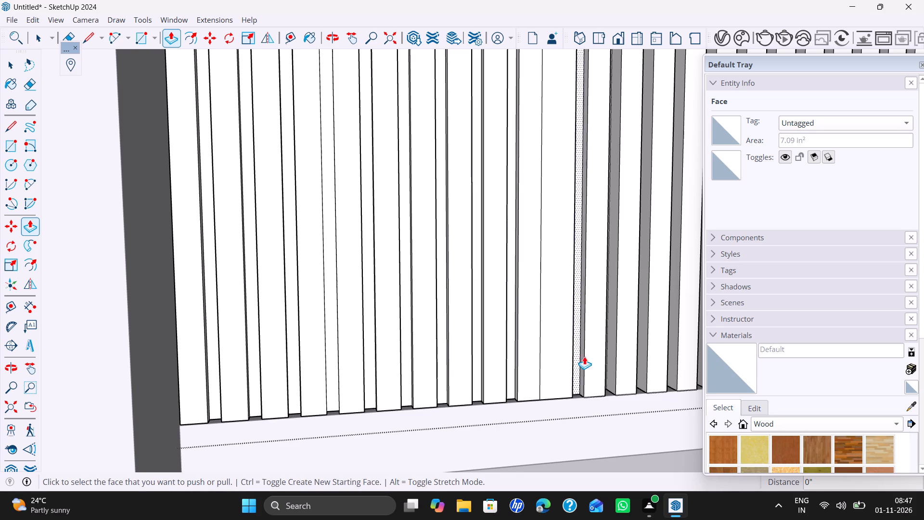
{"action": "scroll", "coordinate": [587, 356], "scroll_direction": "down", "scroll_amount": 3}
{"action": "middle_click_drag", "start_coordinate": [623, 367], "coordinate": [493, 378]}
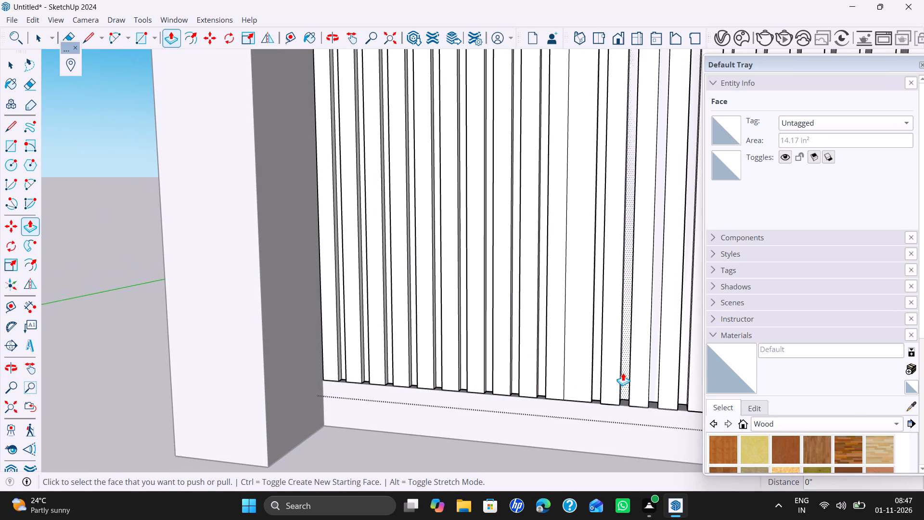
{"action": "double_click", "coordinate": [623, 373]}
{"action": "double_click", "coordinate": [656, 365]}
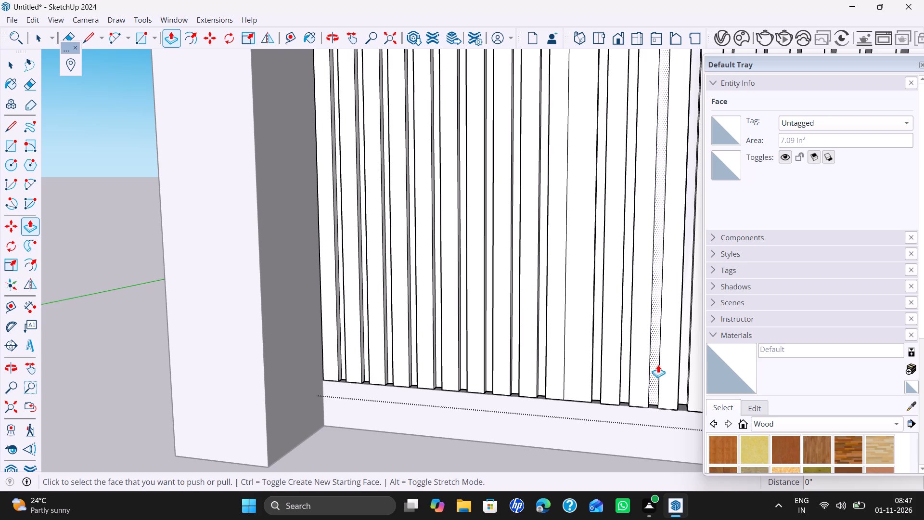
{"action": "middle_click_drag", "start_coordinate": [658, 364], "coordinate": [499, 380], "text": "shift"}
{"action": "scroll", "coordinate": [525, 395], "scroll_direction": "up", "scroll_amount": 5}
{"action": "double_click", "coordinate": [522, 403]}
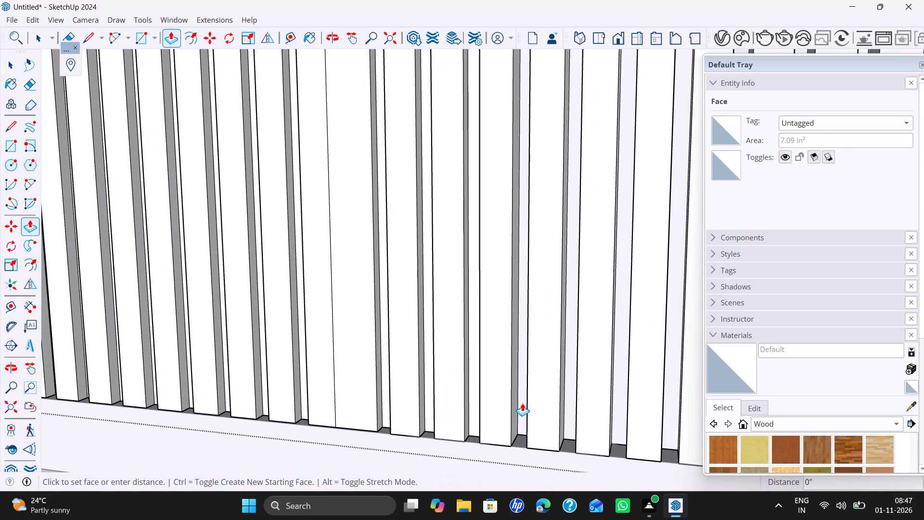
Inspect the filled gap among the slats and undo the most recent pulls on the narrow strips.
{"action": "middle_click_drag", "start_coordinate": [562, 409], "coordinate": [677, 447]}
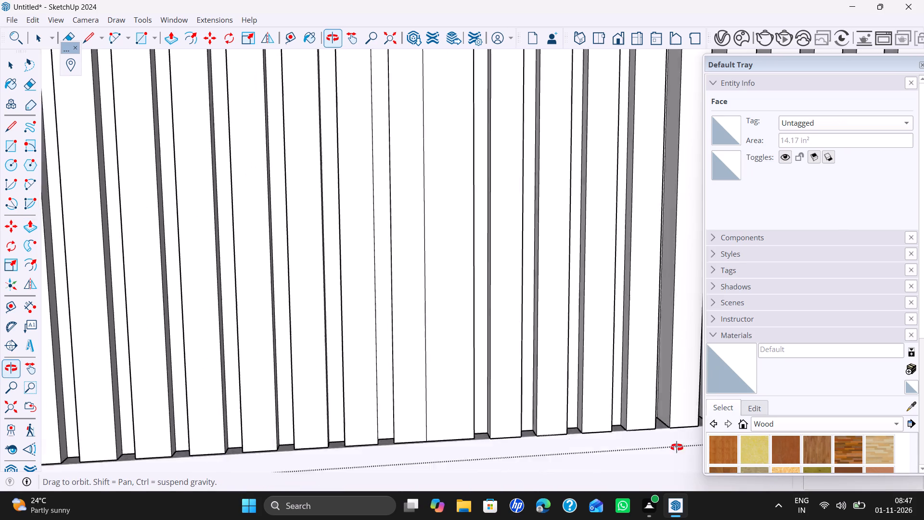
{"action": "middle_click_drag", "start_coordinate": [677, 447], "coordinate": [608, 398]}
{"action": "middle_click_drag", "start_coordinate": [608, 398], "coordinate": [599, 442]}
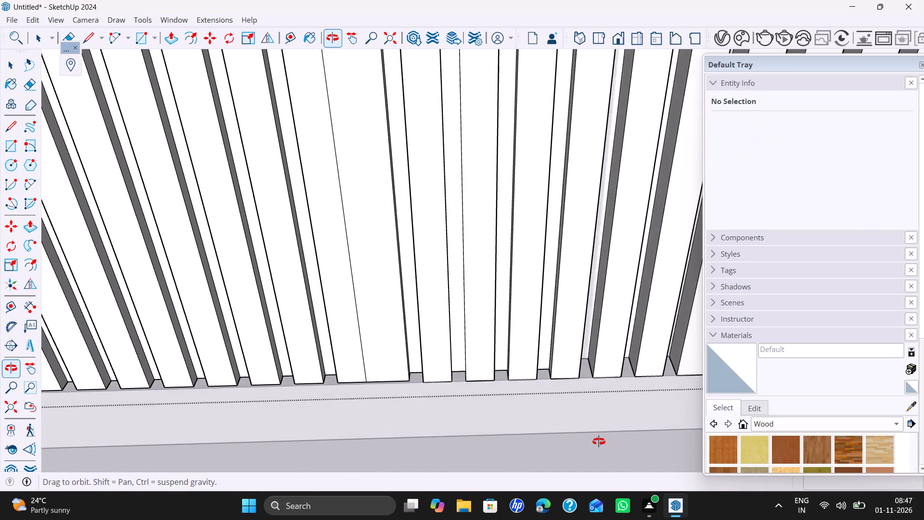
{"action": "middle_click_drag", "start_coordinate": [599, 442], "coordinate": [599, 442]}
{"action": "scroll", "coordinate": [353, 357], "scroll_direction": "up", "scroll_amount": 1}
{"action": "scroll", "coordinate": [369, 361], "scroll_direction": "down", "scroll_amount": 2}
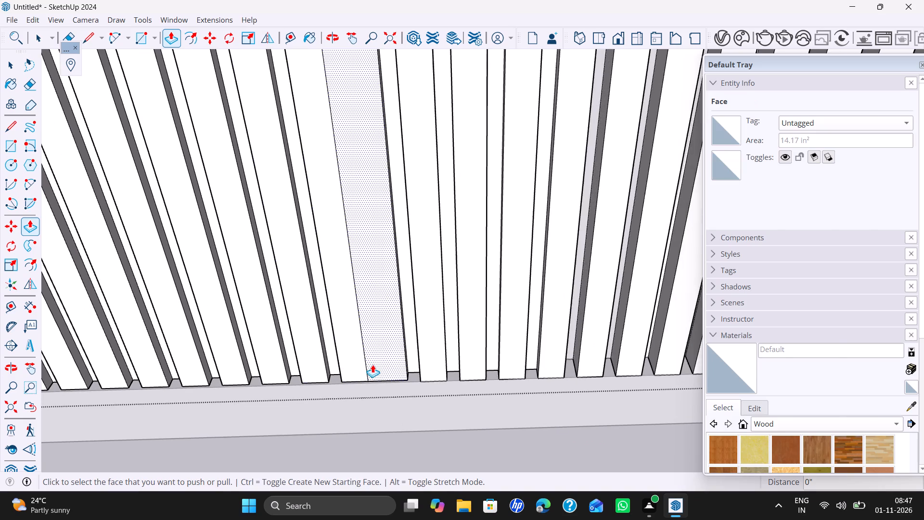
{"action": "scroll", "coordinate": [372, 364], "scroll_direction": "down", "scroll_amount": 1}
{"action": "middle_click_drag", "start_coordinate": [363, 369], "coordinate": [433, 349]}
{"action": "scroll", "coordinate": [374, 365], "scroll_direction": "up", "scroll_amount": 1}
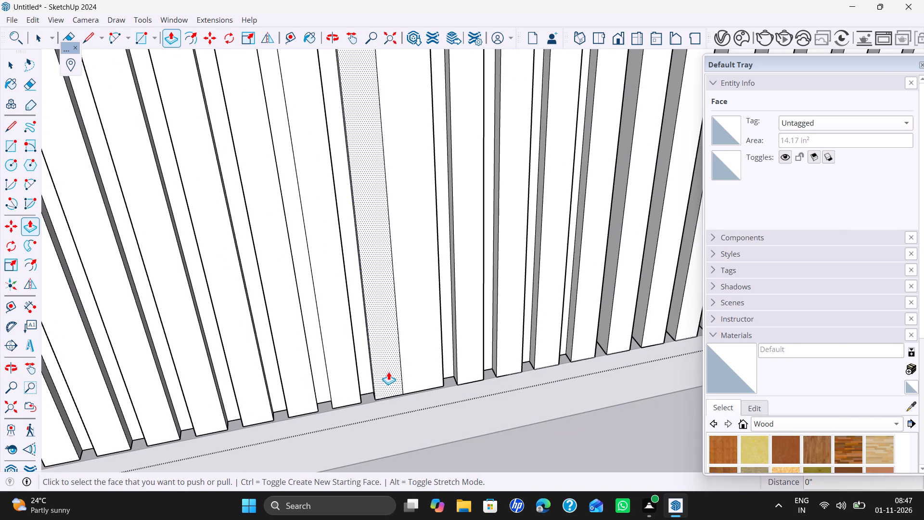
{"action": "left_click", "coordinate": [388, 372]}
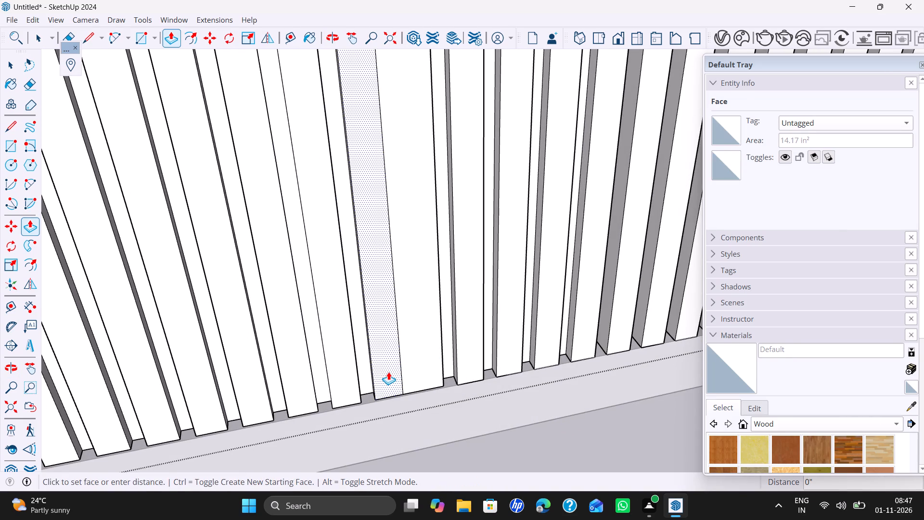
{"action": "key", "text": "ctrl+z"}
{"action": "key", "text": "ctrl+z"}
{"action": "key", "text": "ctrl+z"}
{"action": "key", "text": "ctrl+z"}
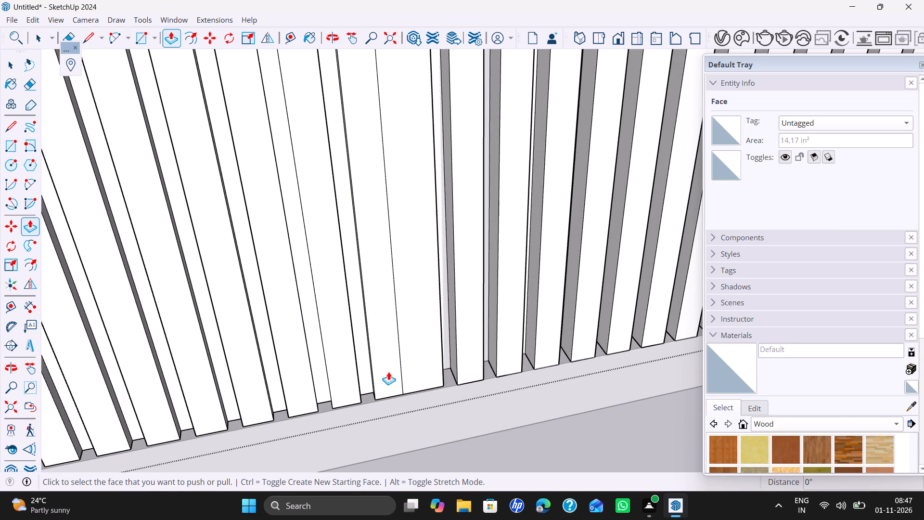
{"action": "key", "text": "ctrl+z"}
Pull the next narrow gap strip level with the finished neighbouring gap, and repeat that distance on the following six strips.
{"action": "middle_click_drag", "start_coordinate": [447, 360], "coordinate": [372, 358]}
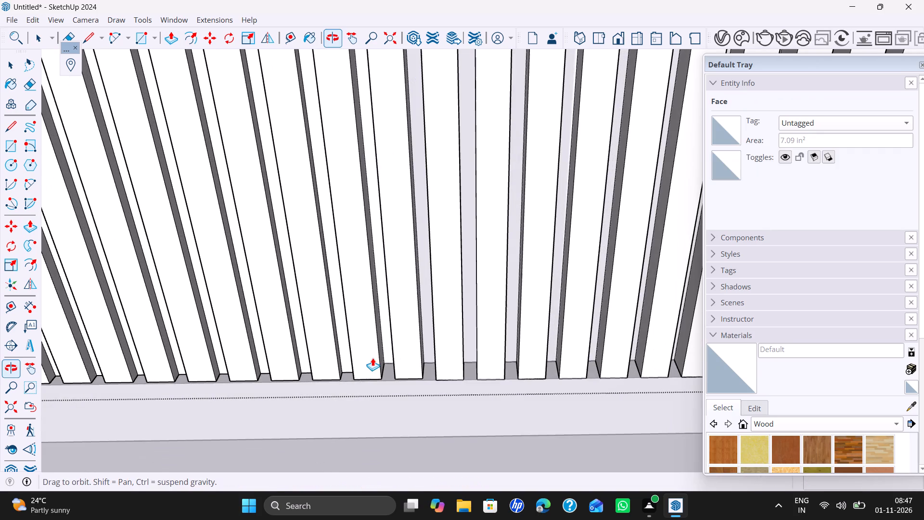
{"action": "left_click", "coordinate": [389, 347]}
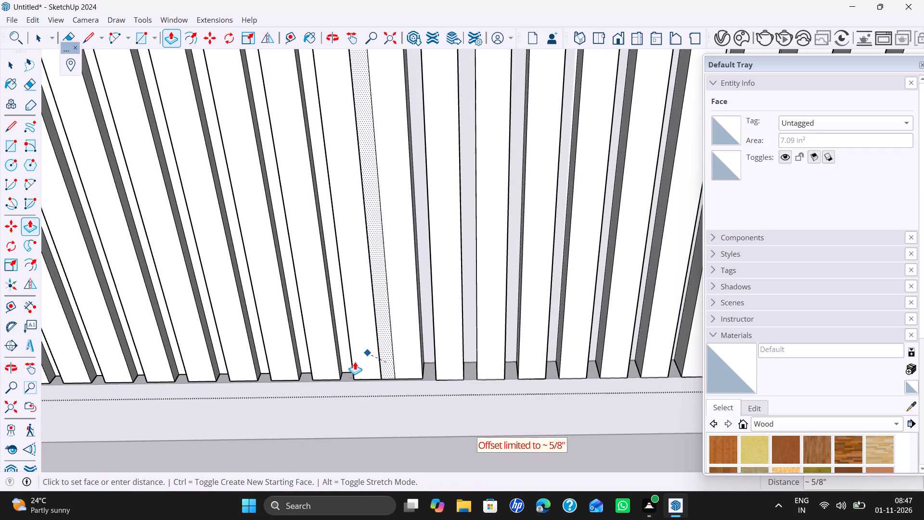
{"action": "left_click", "coordinate": [345, 372]}
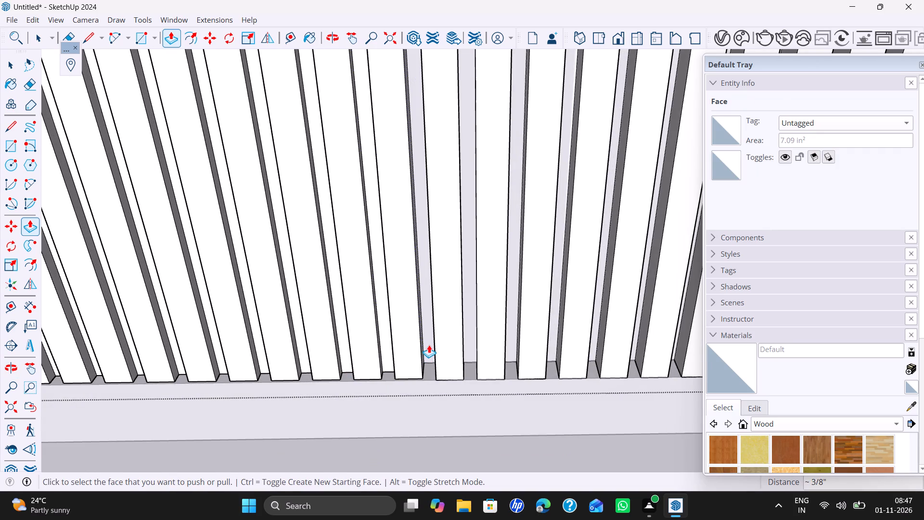
{"action": "double_click", "coordinate": [429, 345]}
{"action": "double_click", "coordinate": [471, 333]}
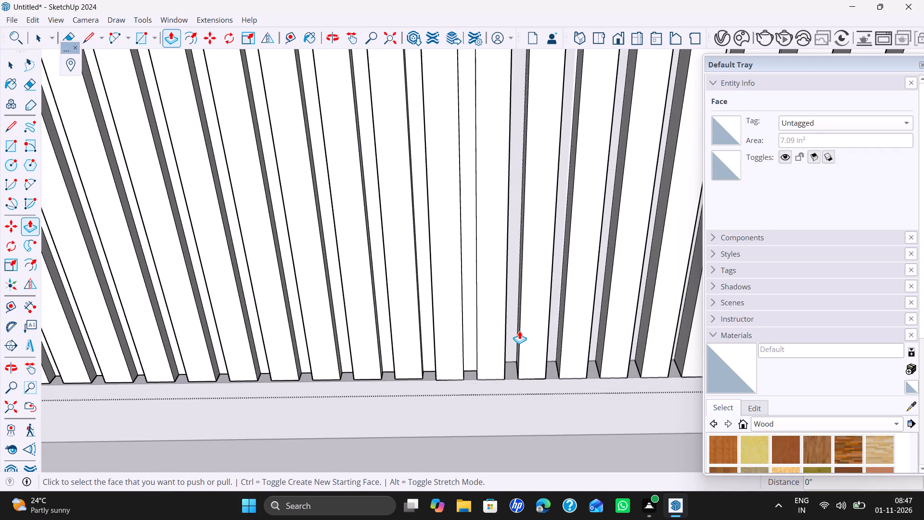
{"action": "double_click", "coordinate": [512, 332]}
{"action": "double_click", "coordinate": [554, 328]}
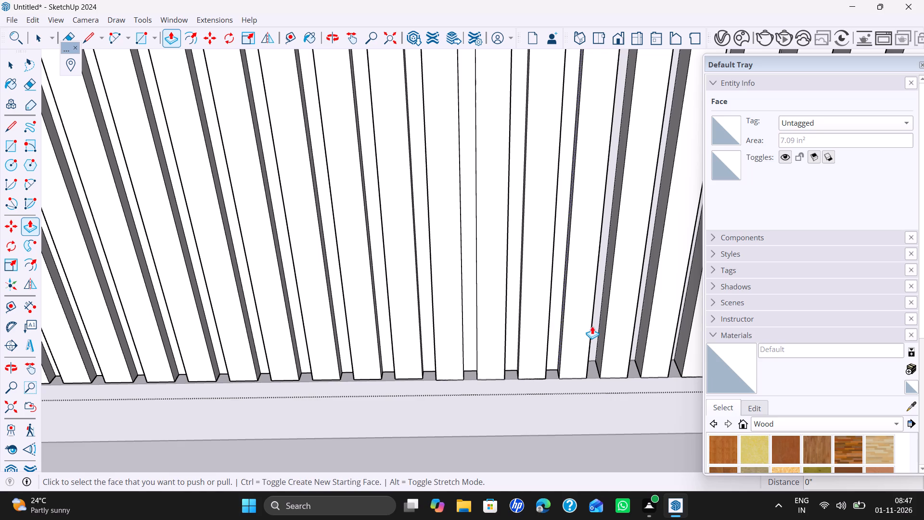
{"action": "double_click", "coordinate": [599, 324]}
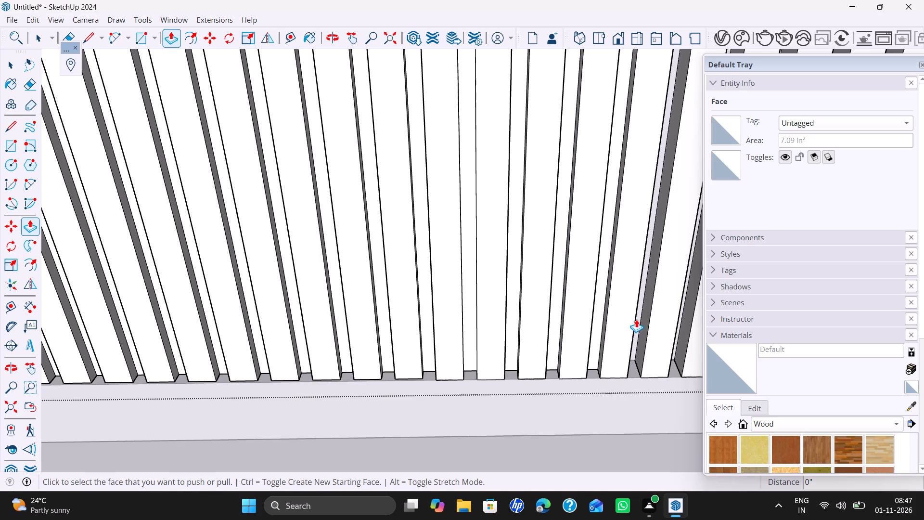
{"action": "double_click", "coordinate": [636, 319]}
Pull six more narrow gap strips forward by the same distance, continuing away from the outer post.
{"action": "scroll", "coordinate": [574, 343], "scroll_direction": "down", "scroll_amount": 4}
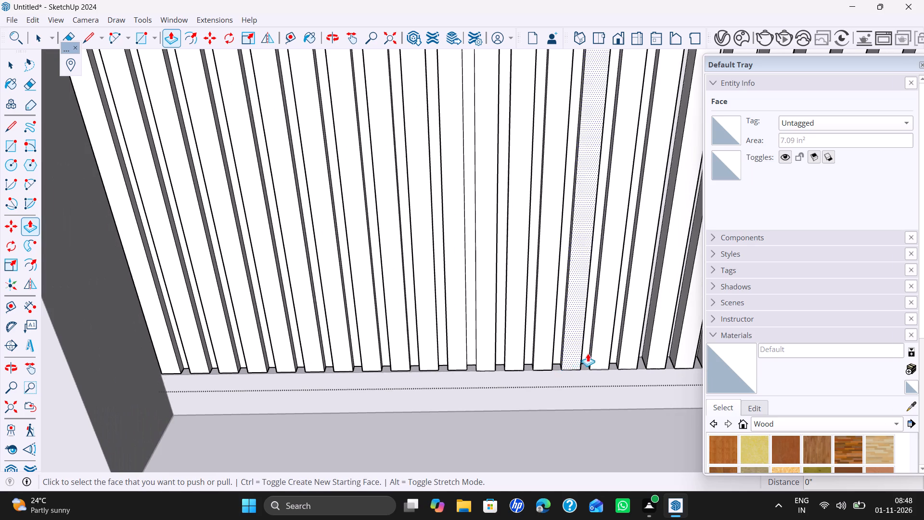
{"action": "middle_click_drag", "start_coordinate": [575, 354], "coordinate": [389, 378], "text": "shift"}
{"action": "scroll", "coordinate": [468, 376], "scroll_direction": "up", "scroll_amount": 1}
{"action": "double_click", "coordinate": [457, 371]}
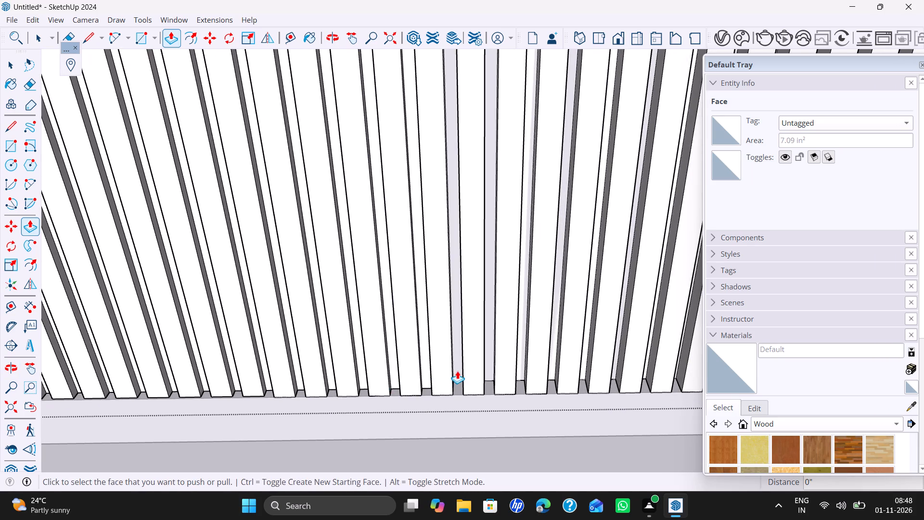
{"action": "double_click", "coordinate": [491, 365]}
{"action": "double_click", "coordinate": [520, 370]}
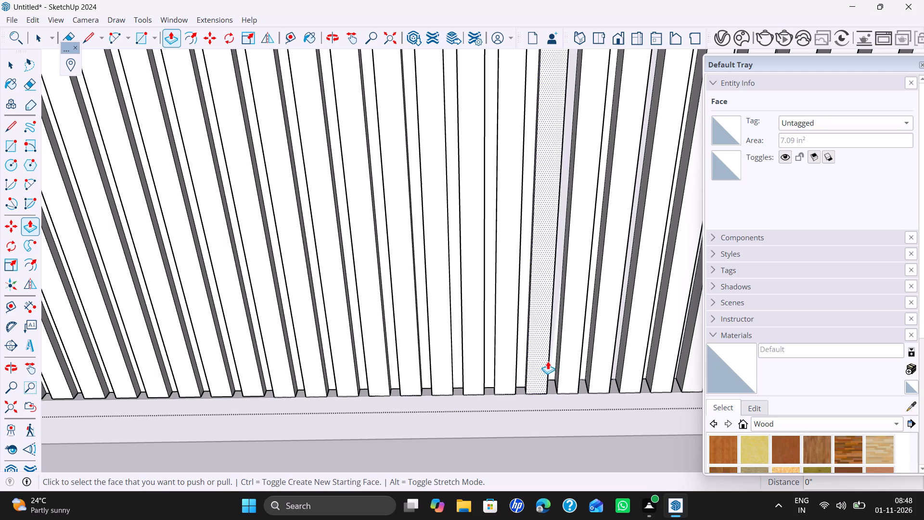
{"action": "double_click", "coordinate": [553, 353]}
{"action": "double_click", "coordinate": [585, 359]}
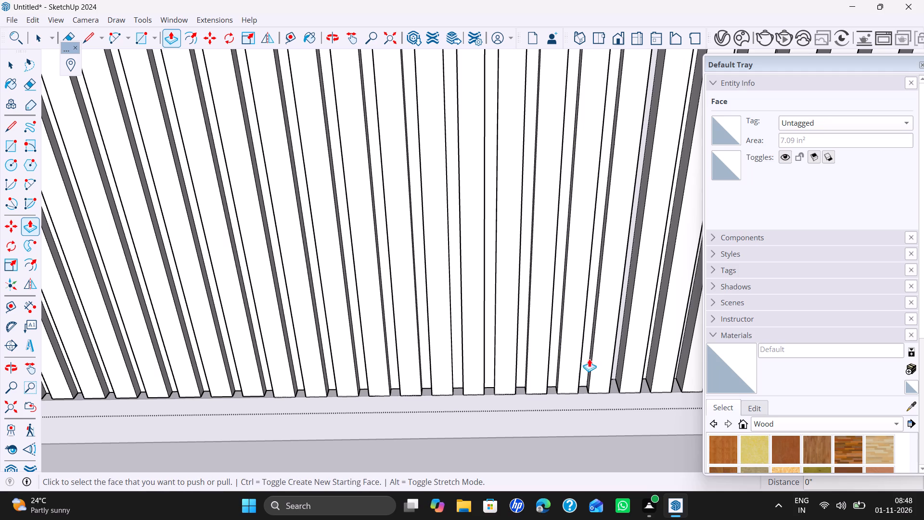
{"action": "double_click", "coordinate": [617, 341]}
Pull the following four narrow gap strips forward by the same distance.
{"action": "middle_click_drag", "start_coordinate": [617, 341], "coordinate": [410, 374]}
{"action": "double_click", "coordinate": [446, 381]}
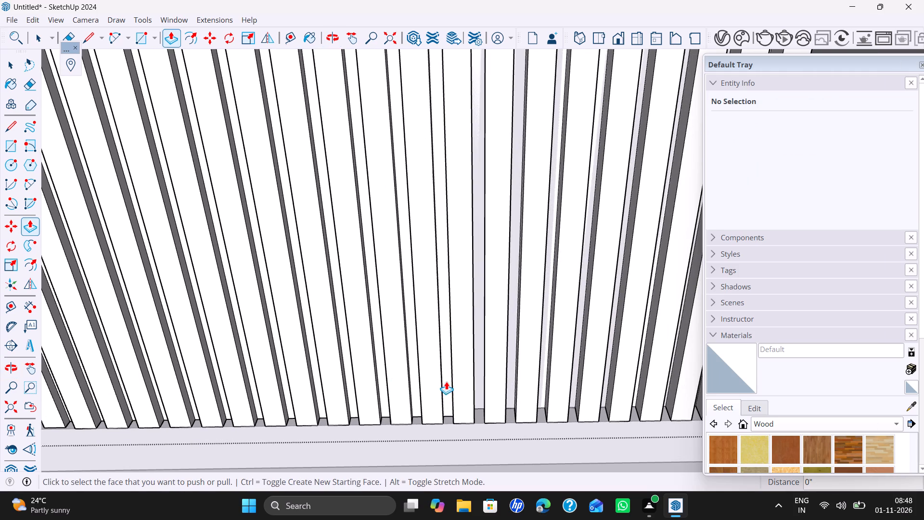
{"action": "double_click", "coordinate": [480, 375]}
{"action": "double_click", "coordinate": [514, 367]}
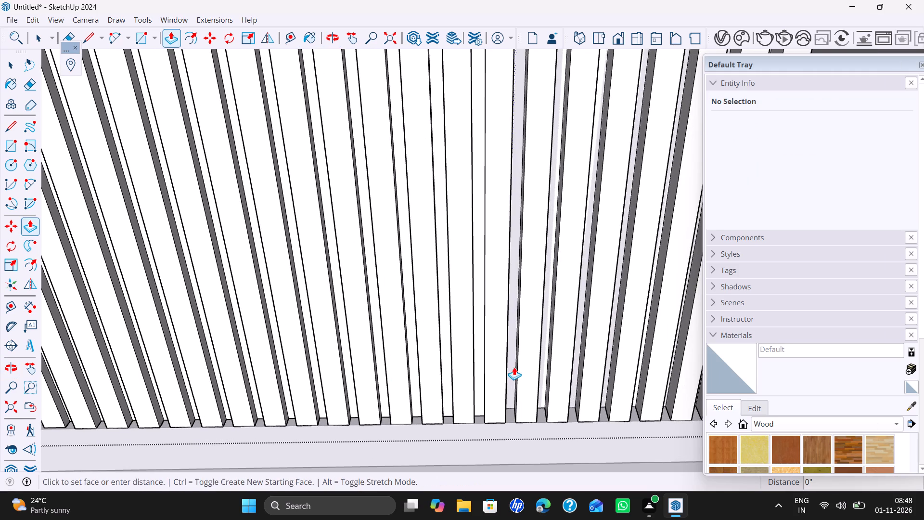
{"action": "double_click", "coordinate": [542, 365]}
Undo the mistaken face pull, and pull the next narrow gap strip forward about 3/8" level with the finished strips.
{"action": "double_click", "coordinate": [572, 362]}
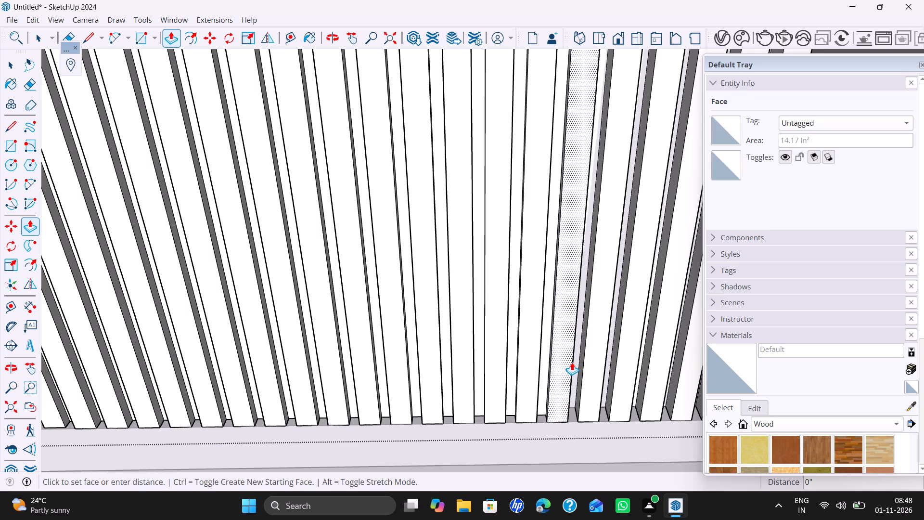
{"action": "key", "text": "ctrl+z"}
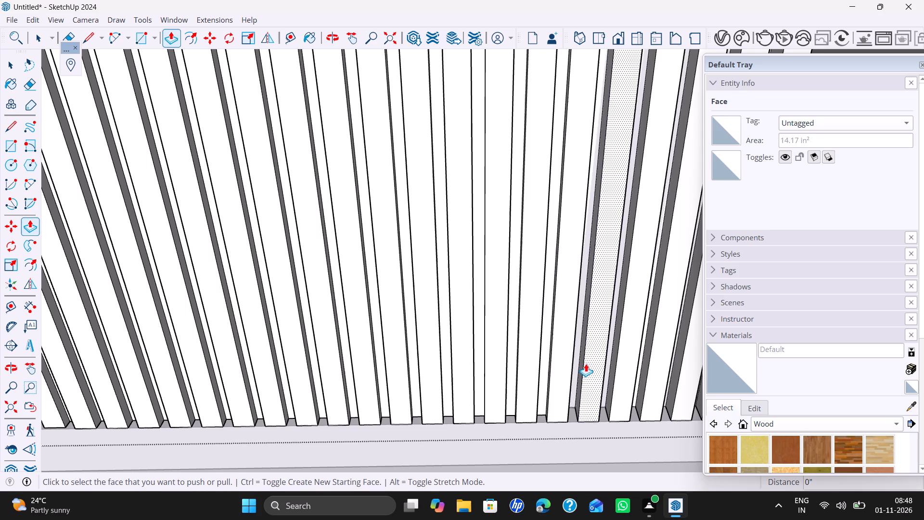
{"action": "left_click", "coordinate": [575, 368]}
{"action": "left_click", "coordinate": [575, 368]}
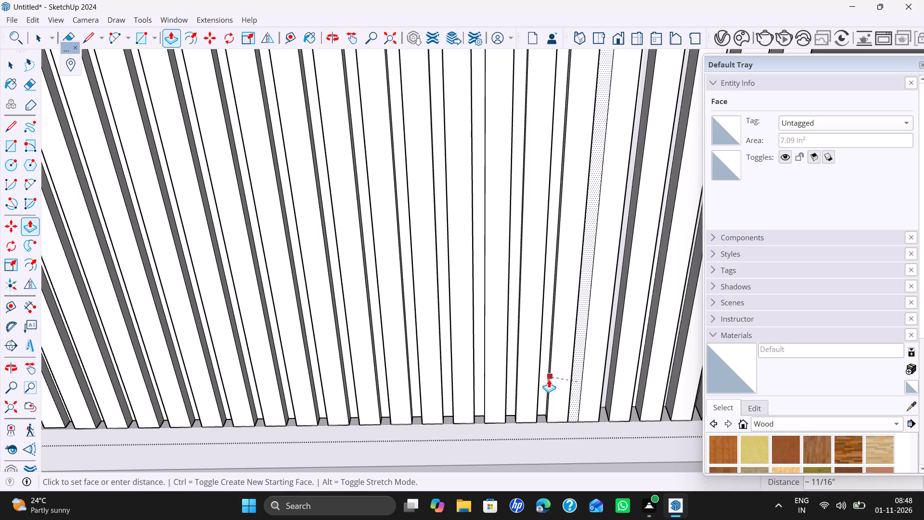
{"action": "scroll", "coordinate": [541, 379], "scroll_direction": "up", "scroll_amount": 4}
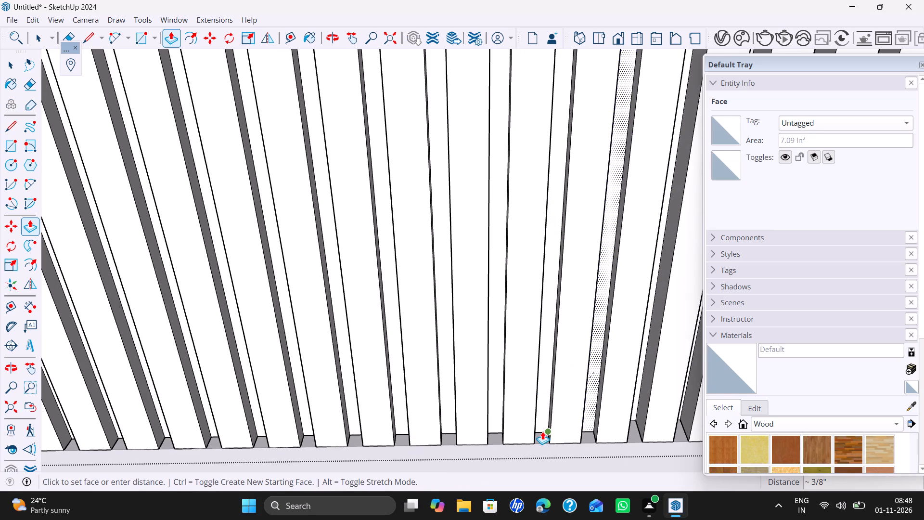
{"action": "left_click", "coordinate": [542, 431]}
Pull the remaining five narrow gap strips forward by the same distance up to the end post, and leave the slatted panel's group.
{"action": "scroll", "coordinate": [569, 413], "scroll_direction": "down", "scroll_amount": 4}
{"action": "middle_click_drag", "start_coordinate": [578, 413], "coordinate": [430, 411]}
{"action": "scroll", "coordinate": [485, 415], "scroll_direction": "up", "scroll_amount": 4}
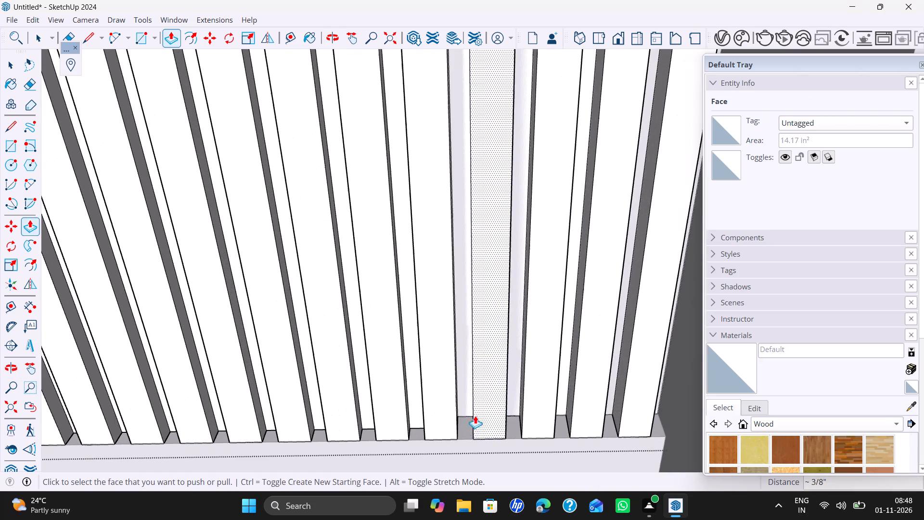
{"action": "double_click", "coordinate": [466, 394]}
{"action": "double_click", "coordinate": [516, 377]}
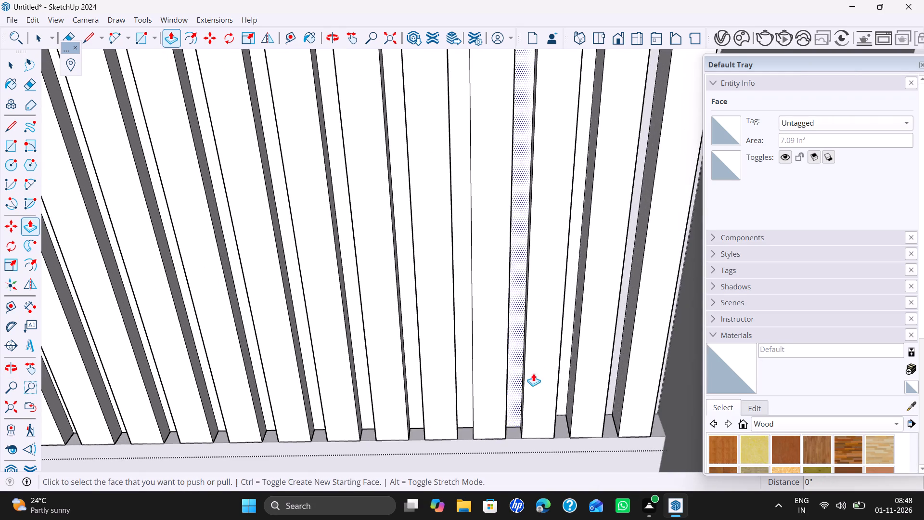
{"action": "double_click", "coordinate": [566, 371]}
{"action": "double_click", "coordinate": [615, 364]}
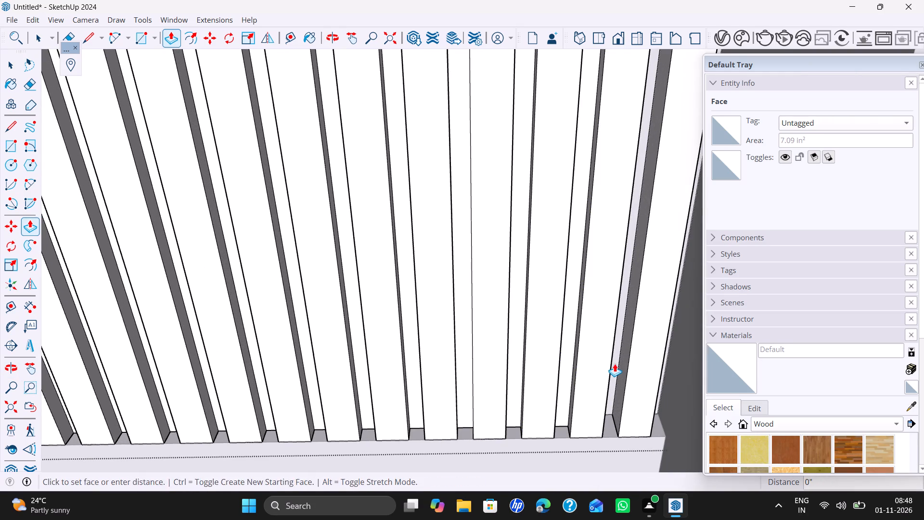
{"action": "scroll", "coordinate": [614, 363], "scroll_direction": "down", "scroll_amount": 1}
{"action": "middle_click_drag", "start_coordinate": [607, 363], "coordinate": [524, 367], "text": "shift"}
{"action": "scroll", "coordinate": [588, 387], "scroll_direction": "up", "scroll_amount": 1}
{"action": "double_click", "coordinate": [580, 382]}
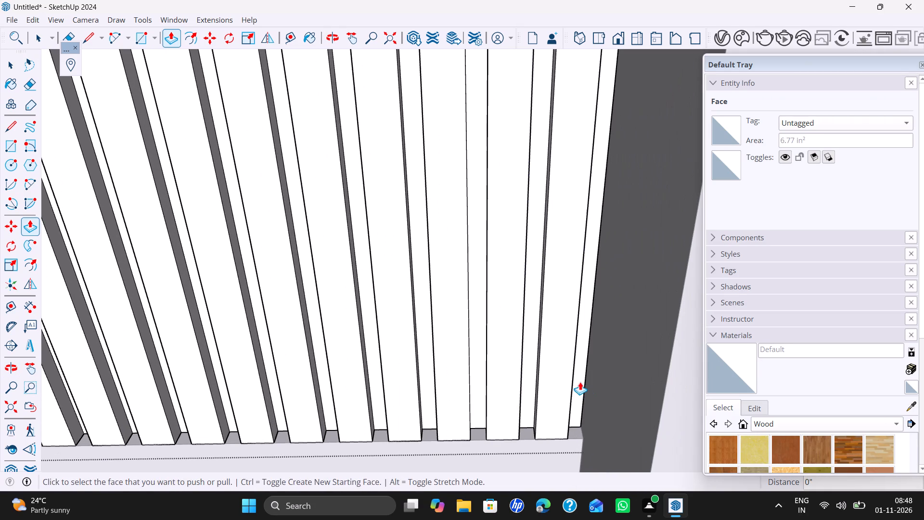
{"action": "key", "text": "space"}
{"action": "scroll", "coordinate": [573, 383], "scroll_direction": "down", "scroll_amount": 13}
{"action": "middle_click_drag", "start_coordinate": [568, 388], "coordinate": [587, 371]}
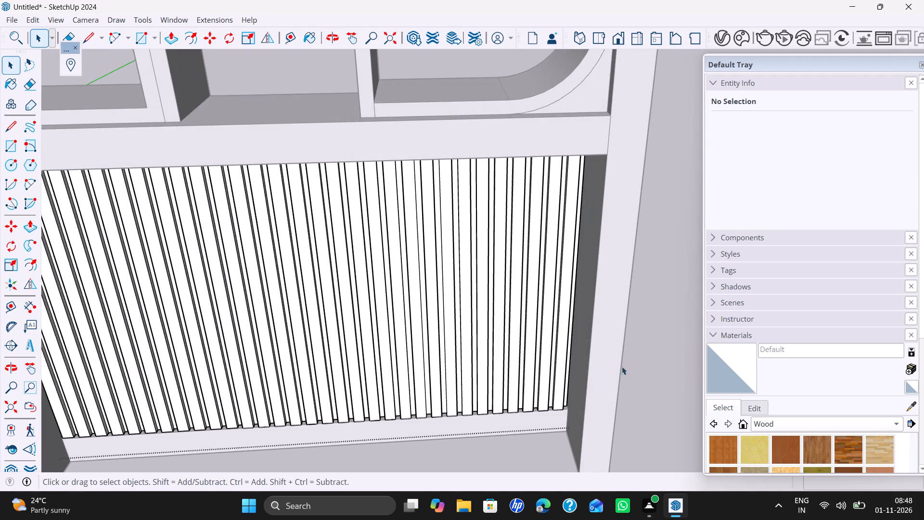
{"action": "left_click", "coordinate": [632, 364]}
{"action": "scroll", "coordinate": [632, 364], "scroll_direction": "up", "scroll_amount": 1}
{"action": "triple_click", "coordinate": [632, 364]}
{"action": "double_click", "coordinate": [632, 364]}
Erase the three short stray edges on top of the rail above the slats, below the divider and the curved-corner bay.
{"action": "scroll", "coordinate": [593, 363], "scroll_direction": "down", "scroll_amount": 6}
{"action": "middle_click_drag", "start_coordinate": [588, 367], "coordinate": [616, 405], "text": "shift"}
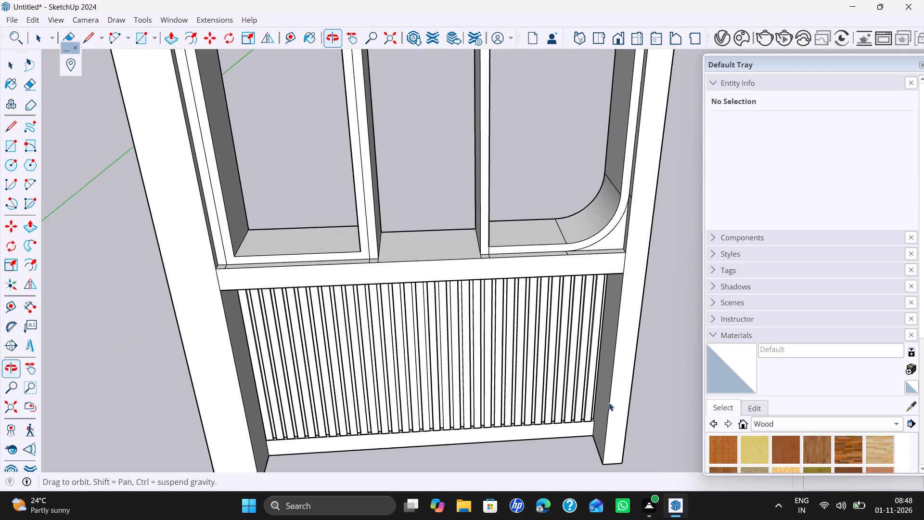
{"action": "middle_click_drag", "start_coordinate": [605, 398], "coordinate": [599, 340]}
{"action": "scroll", "coordinate": [581, 338], "scroll_direction": "down", "scroll_amount": 6}
{"action": "middle_click_drag", "start_coordinate": [577, 344], "coordinate": [580, 429]}
{"action": "scroll", "coordinate": [524, 308], "scroll_direction": "up", "scroll_amount": 3}
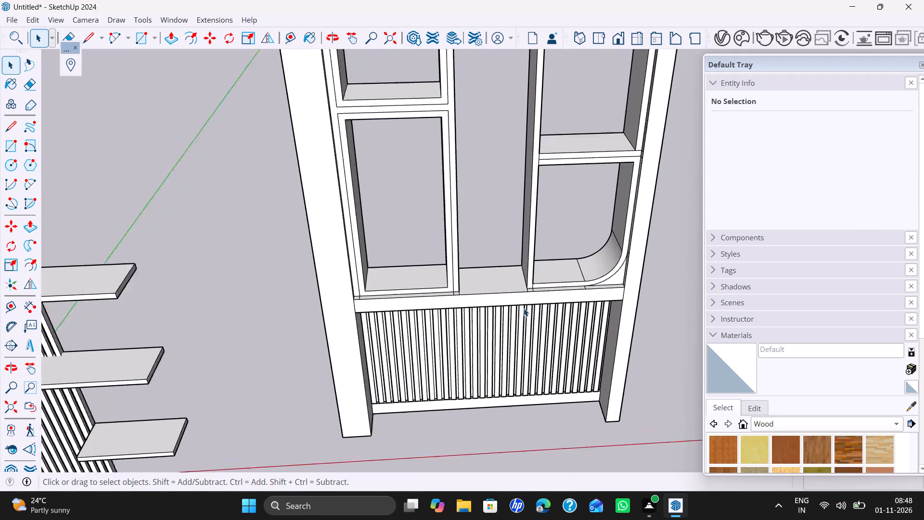
{"action": "scroll", "coordinate": [524, 308], "scroll_direction": "up", "scroll_amount": 5}
{"action": "key", "text": "e"}
{"action": "scroll", "coordinate": [546, 274], "scroll_direction": "up", "scroll_amount": 7}
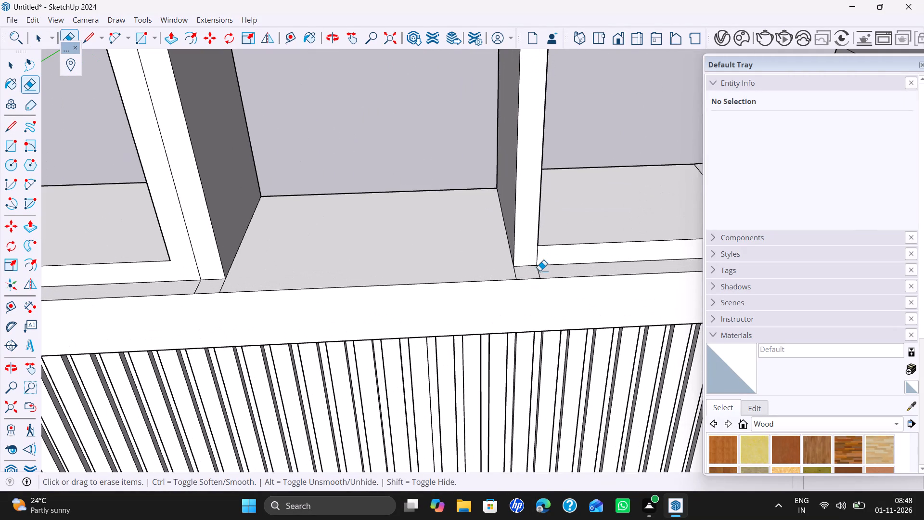
{"action": "left_click", "coordinate": [539, 271]}
{"action": "left_click_drag", "start_coordinate": [524, 273], "coordinate": [506, 279]}
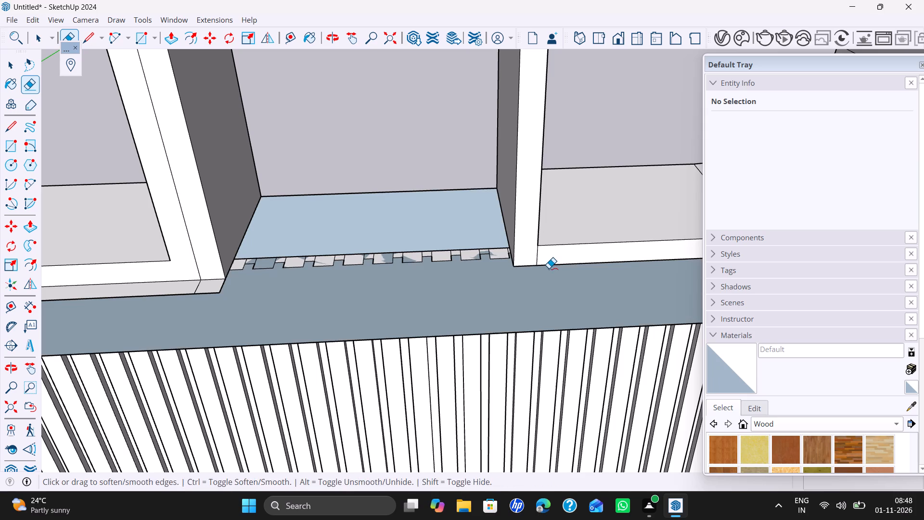
{"action": "key", "text": "ctrl+z"}
{"action": "left_click", "coordinate": [514, 271]}
{"action": "scroll", "coordinate": [503, 272], "scroll_direction": "down", "scroll_amount": 5}
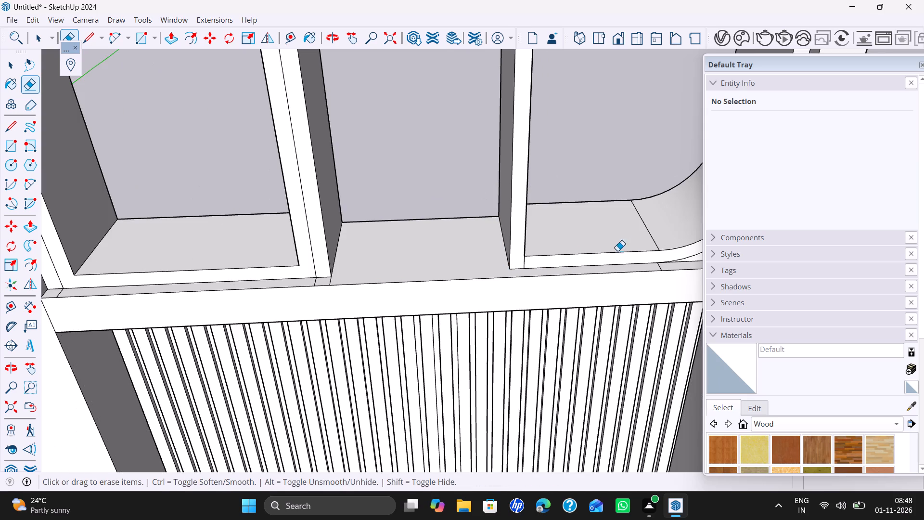
{"action": "scroll", "coordinate": [649, 257], "scroll_direction": "up", "scroll_amount": 4}
{"action": "left_click", "coordinate": [665, 272]}
Erase the three short stray edges on top of the same rail beneath the rectangular bay at its other end.
{"action": "scroll", "coordinate": [665, 272], "scroll_direction": "up", "scroll_amount": 1}
{"action": "scroll", "coordinate": [574, 265], "scroll_direction": "down", "scroll_amount": 6}
{"action": "middle_click_drag", "start_coordinate": [462, 293], "coordinate": [691, 273], "text": "shift"}
{"action": "scroll", "coordinate": [442, 272], "scroll_direction": "up", "scroll_amount": 5}
{"action": "left_click", "coordinate": [574, 261]}
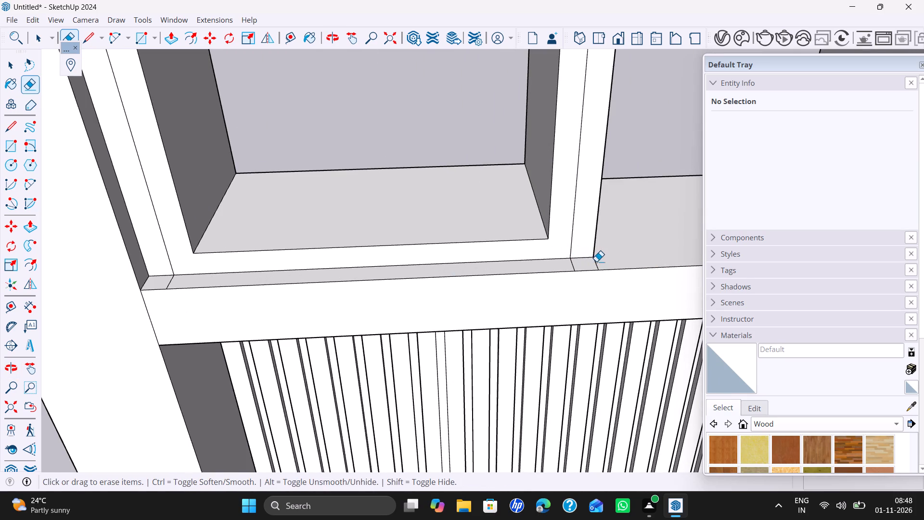
{"action": "left_click_drag", "start_coordinate": [596, 261], "coordinate": [568, 269]}
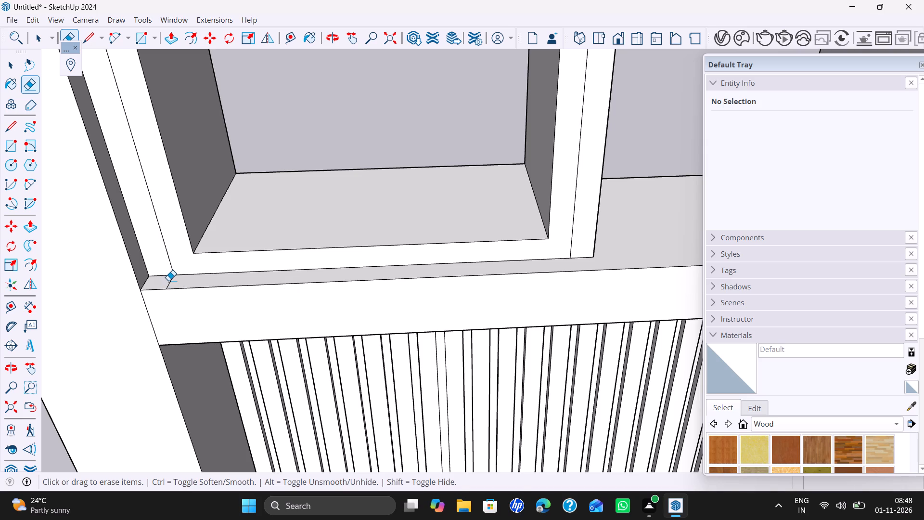
{"action": "left_click", "coordinate": [168, 281]}
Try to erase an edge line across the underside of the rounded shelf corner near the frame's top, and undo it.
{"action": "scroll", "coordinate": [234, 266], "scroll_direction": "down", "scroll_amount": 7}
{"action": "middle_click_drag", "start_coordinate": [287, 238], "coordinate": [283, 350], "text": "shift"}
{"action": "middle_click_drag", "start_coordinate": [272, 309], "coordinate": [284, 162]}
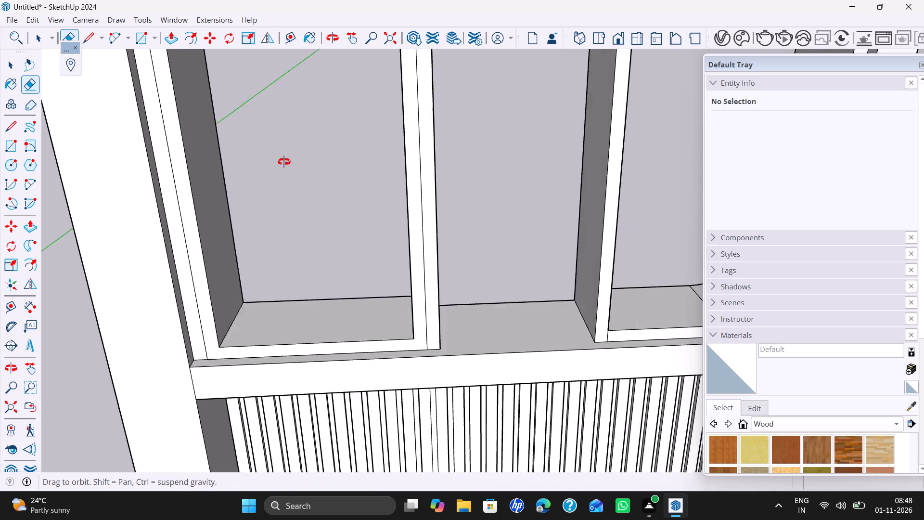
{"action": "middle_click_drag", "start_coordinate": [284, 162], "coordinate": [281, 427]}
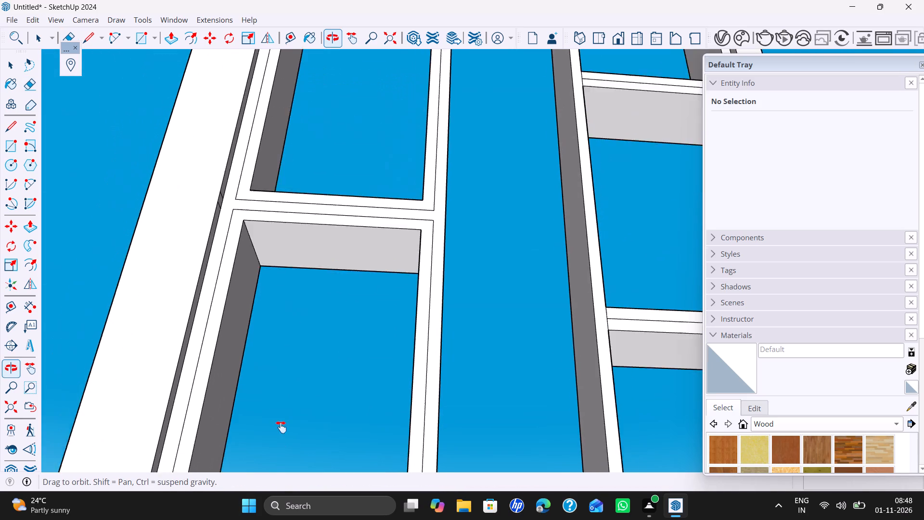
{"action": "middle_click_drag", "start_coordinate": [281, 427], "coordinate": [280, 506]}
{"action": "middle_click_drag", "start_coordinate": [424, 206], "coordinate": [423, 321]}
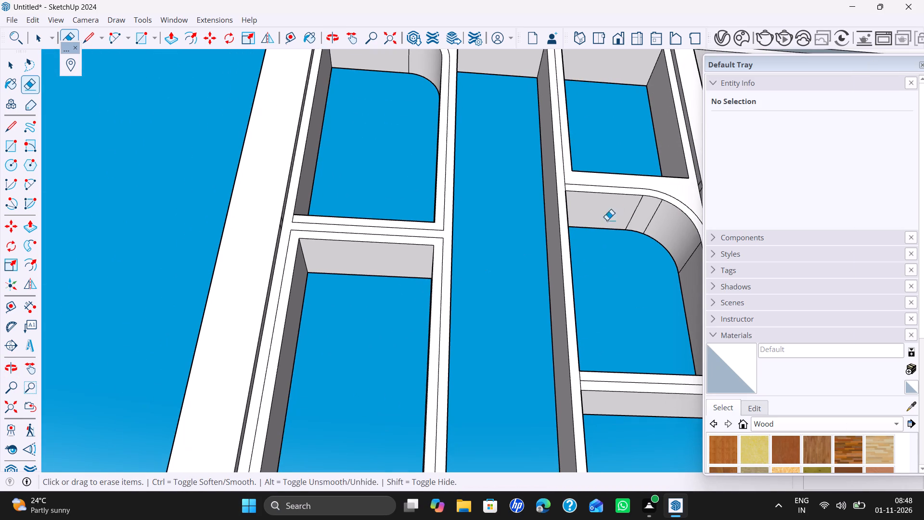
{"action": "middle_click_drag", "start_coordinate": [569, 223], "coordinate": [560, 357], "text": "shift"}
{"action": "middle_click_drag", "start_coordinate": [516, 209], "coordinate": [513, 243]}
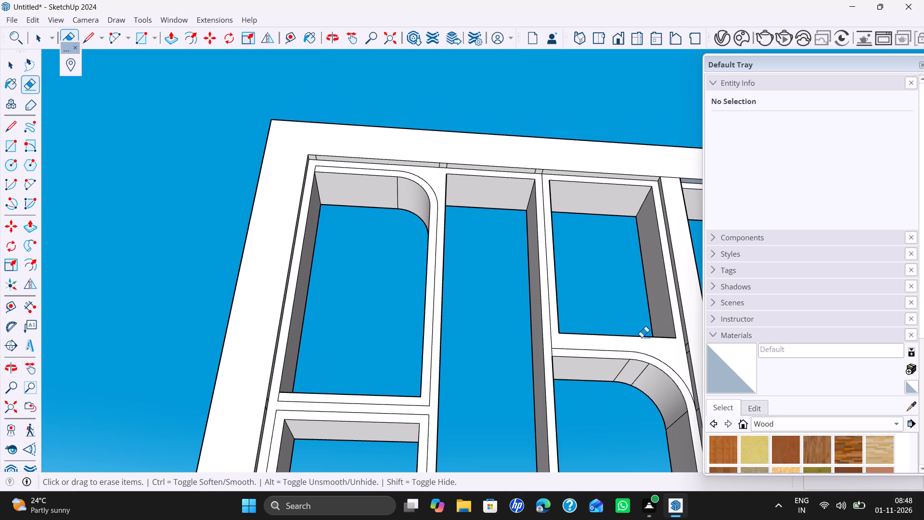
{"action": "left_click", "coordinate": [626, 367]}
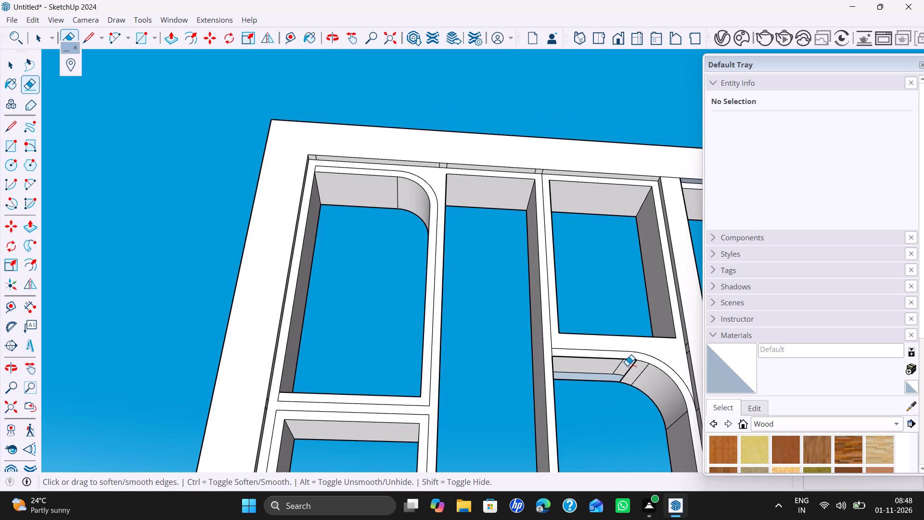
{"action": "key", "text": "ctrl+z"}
Erase the five short stray edges on the underside of the top beam above the shelf bays.
{"action": "scroll", "coordinate": [470, 170], "scroll_direction": "up", "scroll_amount": 8}
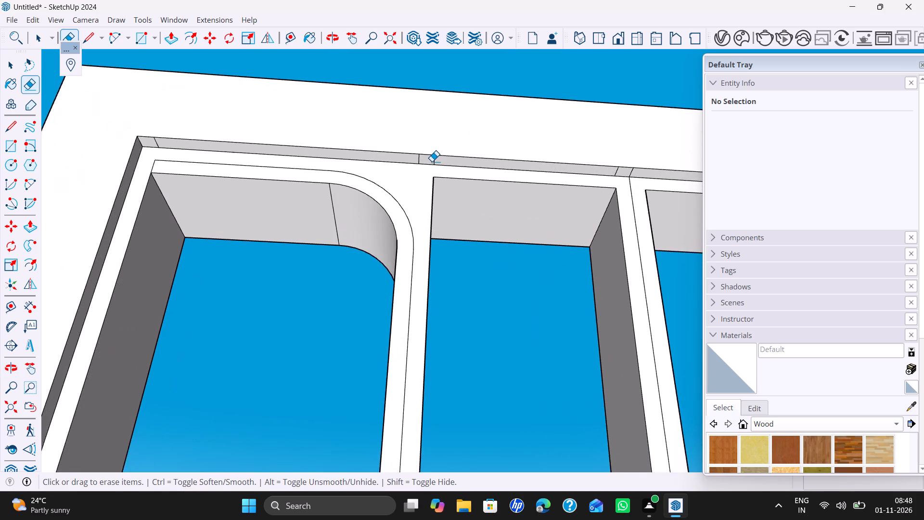
{"action": "left_click", "coordinate": [433, 159]}
{"action": "left_click", "coordinate": [419, 158]}
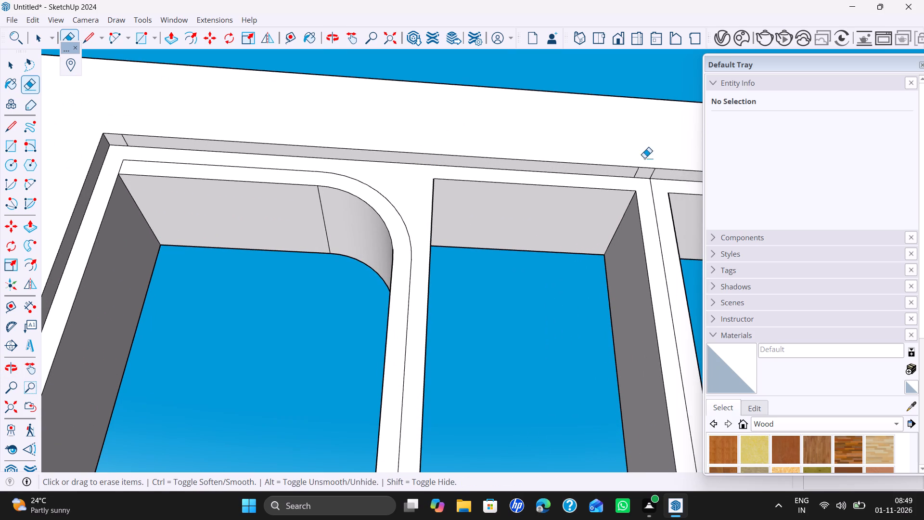
{"action": "left_click", "coordinate": [635, 173]}
{"action": "left_click", "coordinate": [654, 174]}
{"action": "left_click", "coordinate": [121, 140]}
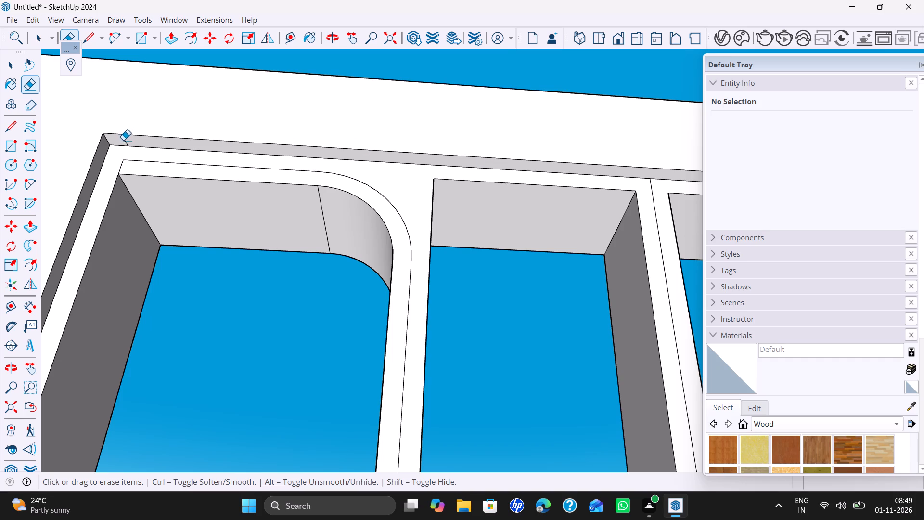
Erase the short stray edge under the top beam at the far corner of the wide open bay.
{"action": "scroll", "coordinate": [141, 137], "scroll_direction": "down", "scroll_amount": 3}
{"action": "middle_click_drag", "start_coordinate": [148, 135], "coordinate": [176, 78], "text": "shift"}
{"action": "middle_click_drag", "start_coordinate": [187, 117], "coordinate": [178, 202]}
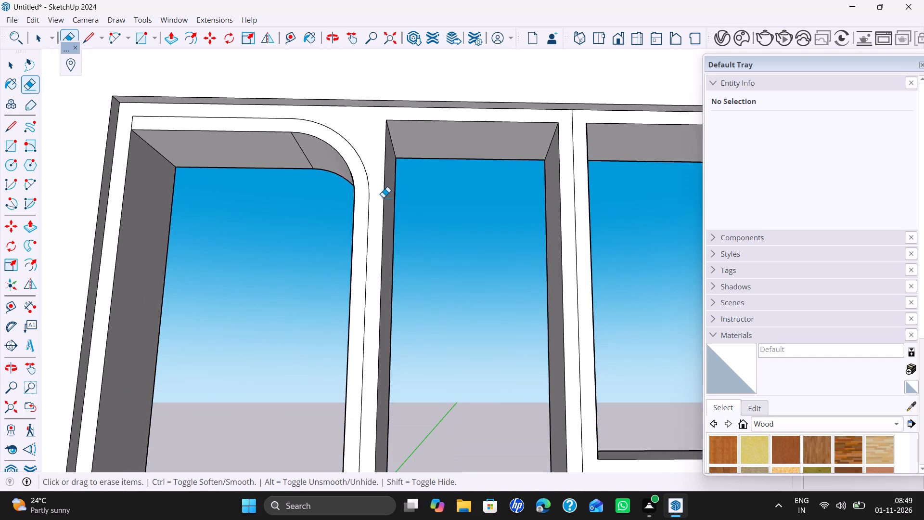
{"action": "middle_click_drag", "start_coordinate": [383, 197], "coordinate": [157, 197], "text": "shift"}
{"action": "middle_click_drag", "start_coordinate": [571, 198], "coordinate": [449, 163]}
{"action": "middle_click_drag", "start_coordinate": [556, 178], "coordinate": [599, 171]}
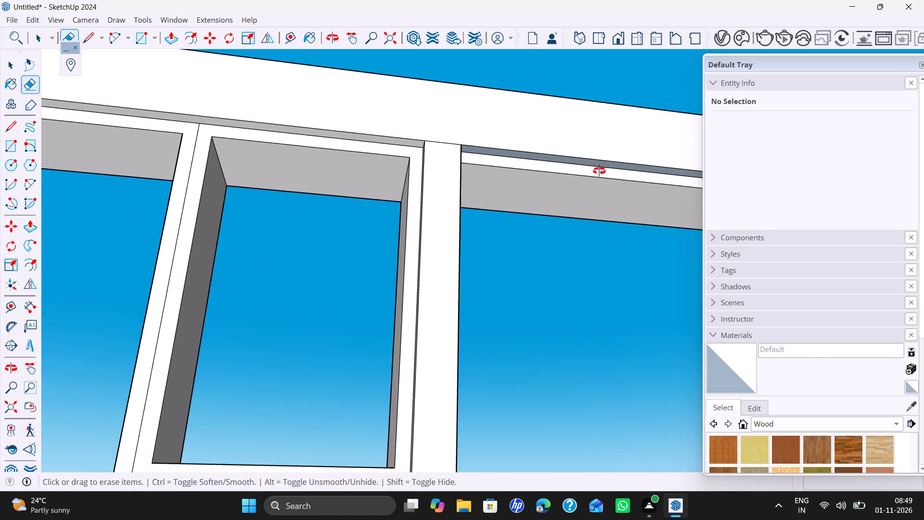
{"action": "middle_click_drag", "start_coordinate": [599, 171], "coordinate": [455, 170]}
{"action": "scroll", "coordinate": [673, 271], "scroll_direction": "up", "scroll_amount": 3}
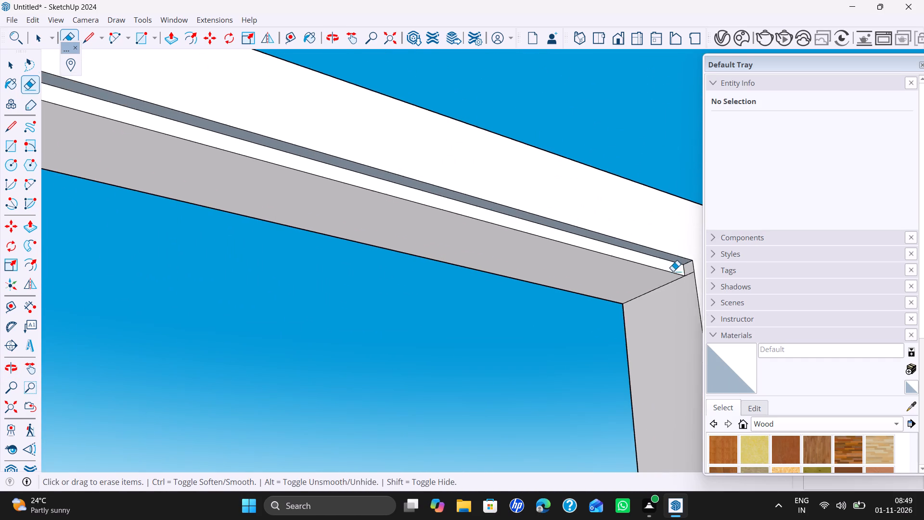
{"action": "scroll", "coordinate": [673, 271], "scroll_direction": "up", "scroll_amount": 3}
{"action": "left_click", "coordinate": [693, 276]}
{"action": "scroll", "coordinate": [667, 272], "scroll_direction": "down", "scroll_amount": 15}
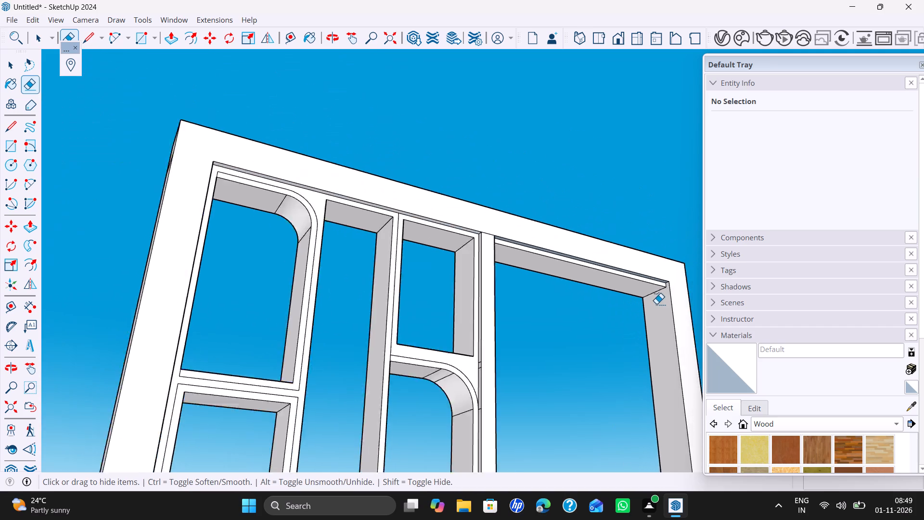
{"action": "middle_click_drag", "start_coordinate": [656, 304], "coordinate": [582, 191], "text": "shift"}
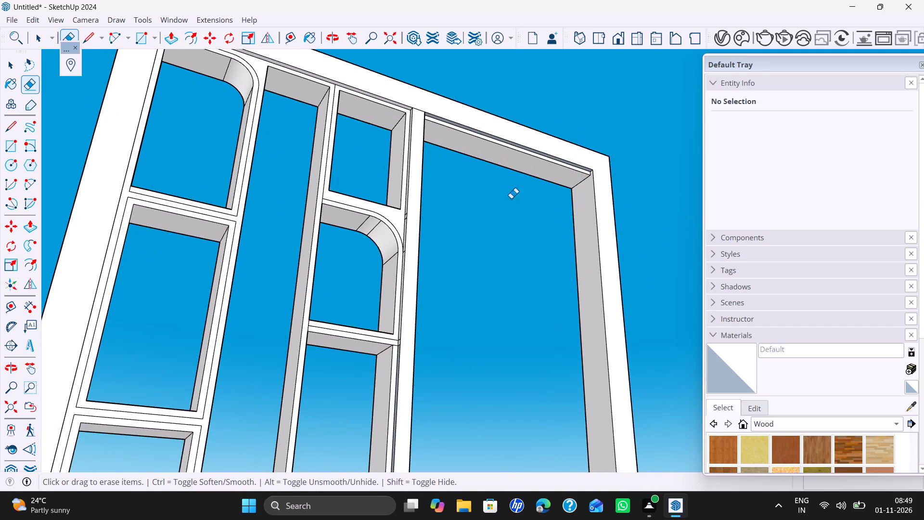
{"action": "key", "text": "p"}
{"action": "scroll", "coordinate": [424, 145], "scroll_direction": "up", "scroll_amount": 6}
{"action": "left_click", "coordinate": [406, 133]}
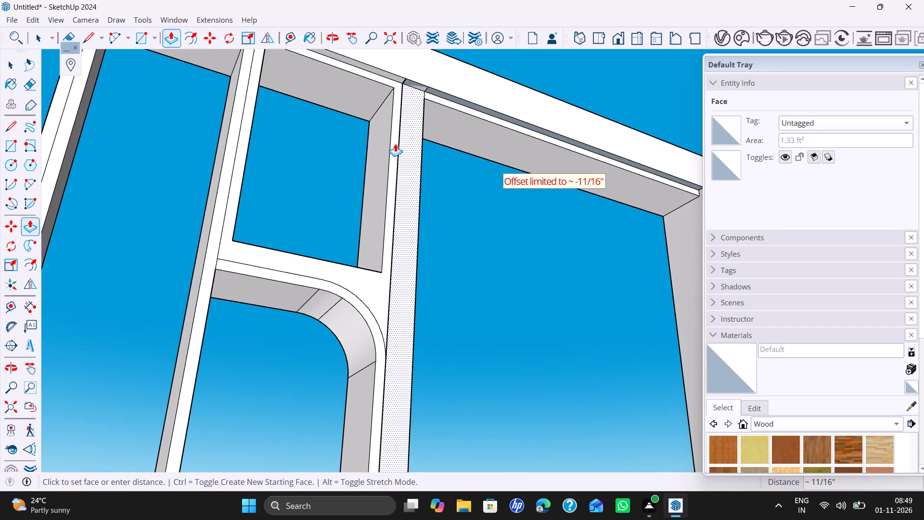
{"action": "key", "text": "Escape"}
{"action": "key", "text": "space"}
Erase the three short stray edges on the intermediate post's narrow side face beside the rounded shelf corner.
{"action": "scroll", "coordinate": [423, 162], "scroll_direction": "down", "scroll_amount": 3}
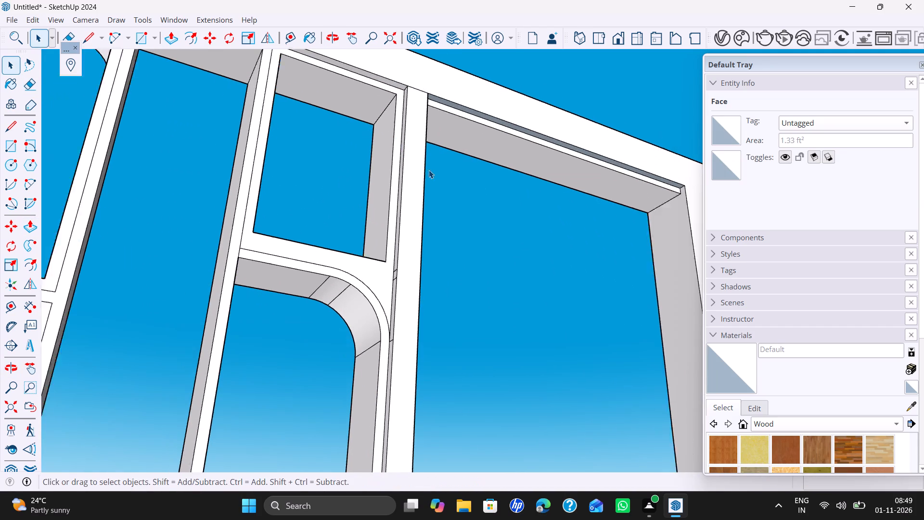
{"action": "scroll", "coordinate": [429, 170], "scroll_direction": "down", "scroll_amount": 2}
{"action": "middle_click_drag", "start_coordinate": [429, 170], "coordinate": [437, 191]}
{"action": "key", "text": "e"}
{"action": "scroll", "coordinate": [401, 263], "scroll_direction": "up", "scroll_amount": 12}
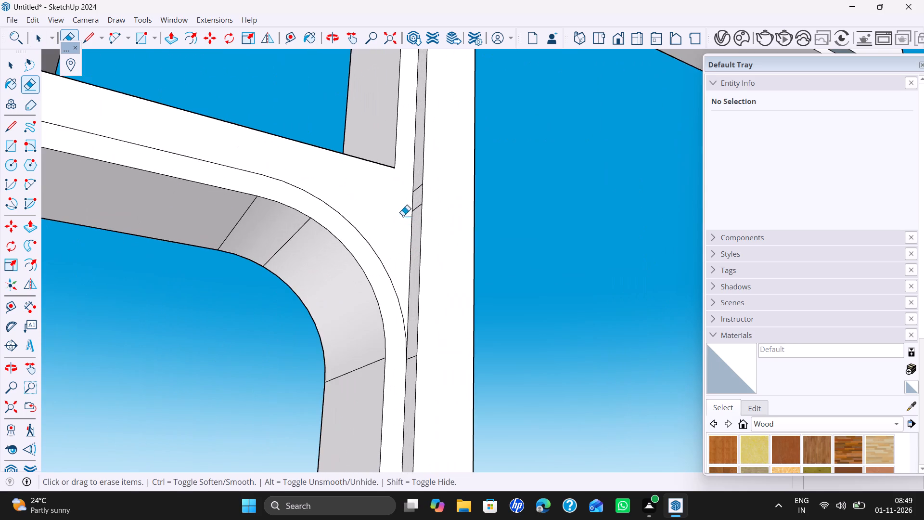
{"action": "left_click", "coordinate": [420, 187]}
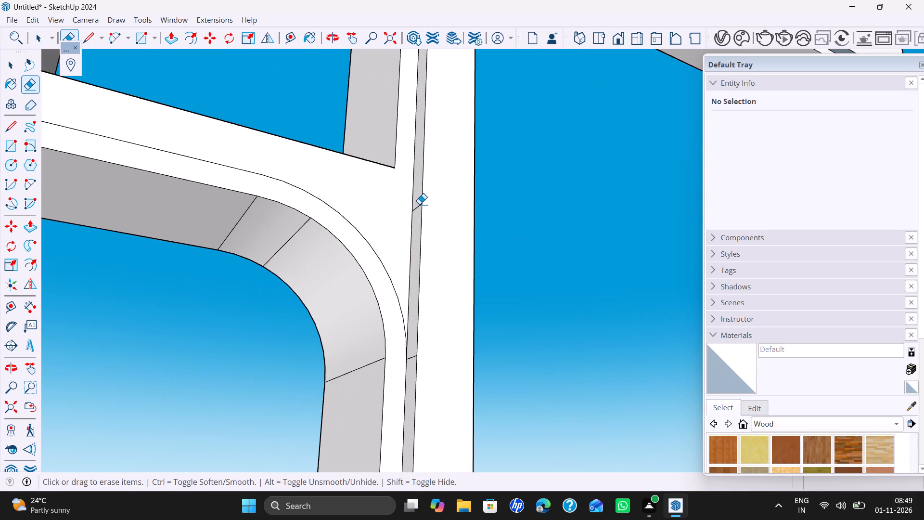
{"action": "left_click", "coordinate": [419, 204]}
{"action": "left_click", "coordinate": [413, 357]}
{"action": "scroll", "coordinate": [430, 351], "scroll_direction": "down", "scroll_amount": 8}
{"action": "middle_click_drag", "start_coordinate": [434, 352], "coordinate": [419, 276], "text": "ctrl"}
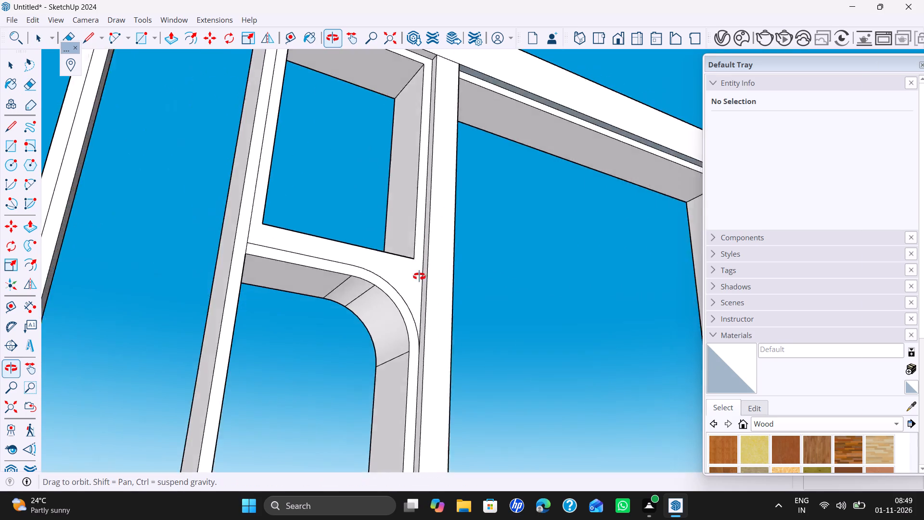
Erase the two short stray edges on the intermediate post's narrow side face at the shelf just below the upper rounded corner.
{"action": "middle_click_drag", "start_coordinate": [419, 276], "coordinate": [416, 137], "text": "ctrl"}
{"action": "scroll", "coordinate": [463, 282], "scroll_direction": "down", "scroll_amount": 2}
{"action": "middle_click_drag", "start_coordinate": [464, 285], "coordinate": [519, 121]}
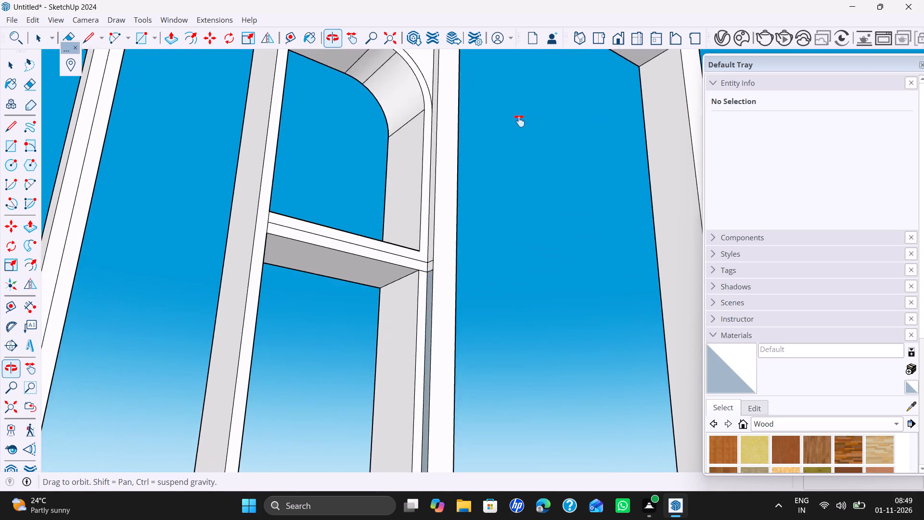
{"action": "middle_click_drag", "start_coordinate": [519, 121], "coordinate": [521, 96]}
{"action": "scroll", "coordinate": [438, 204], "scroll_direction": "up", "scroll_amount": 6}
{"action": "left_click", "coordinate": [429, 230]}
{"action": "left_click", "coordinate": [429, 226]}
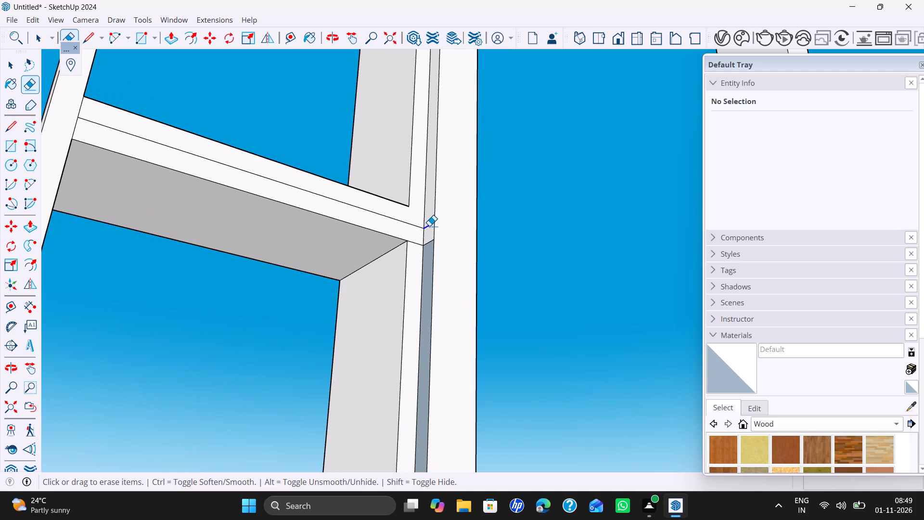
{"action": "left_click", "coordinate": [428, 241]}
{"action": "left_click", "coordinate": [429, 244]}
{"action": "scroll", "coordinate": [446, 237], "scroll_direction": "down", "scroll_amount": 4}
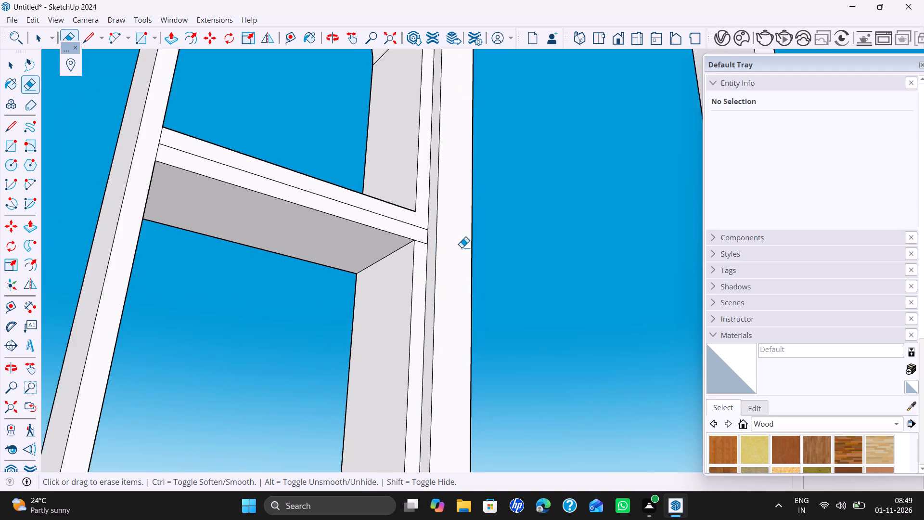
Erase the two short stray edges on the intermediate post's narrow side face at the lowest shelf, above the bottom rounded corner.
{"action": "scroll", "coordinate": [462, 247], "scroll_direction": "down", "scroll_amount": 5}
{"action": "middle_click_drag", "start_coordinate": [462, 248], "coordinate": [451, 81], "text": "shift"}
{"action": "scroll", "coordinate": [428, 236], "scroll_direction": "up", "scroll_amount": 6}
{"action": "left_click", "coordinate": [427, 267]}
{"action": "scroll", "coordinate": [427, 267], "scroll_direction": "up", "scroll_amount": 1}
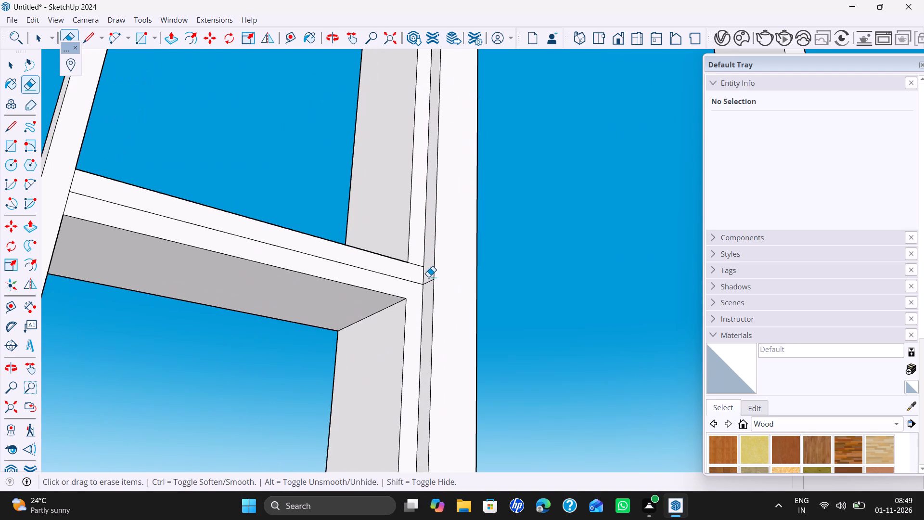
{"action": "left_click", "coordinate": [430, 281]}
Erase the leftover short edges along the intermediate post between the bottom rounded corner and the lowest shelf's front junction.
{"action": "scroll", "coordinate": [451, 278], "scroll_direction": "down", "scroll_amount": 6}
{"action": "middle_click_drag", "start_coordinate": [458, 266], "coordinate": [478, 67], "text": "shift"}
{"action": "scroll", "coordinate": [467, 269], "scroll_direction": "up", "scroll_amount": 5}
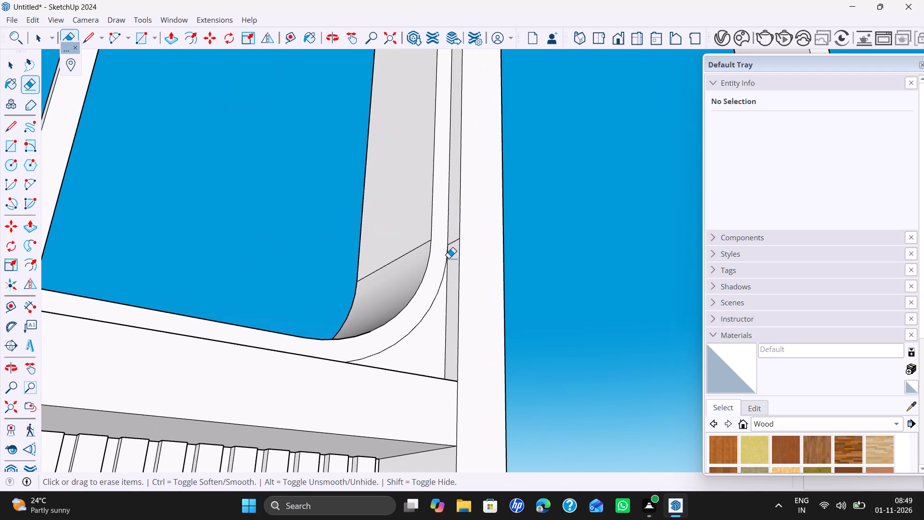
{"action": "left_click", "coordinate": [454, 244]}
{"action": "scroll", "coordinate": [460, 206], "scroll_direction": "down", "scroll_amount": 2}
{"action": "middle_click_drag", "start_coordinate": [460, 206], "coordinate": [487, 411], "text": "shift"}
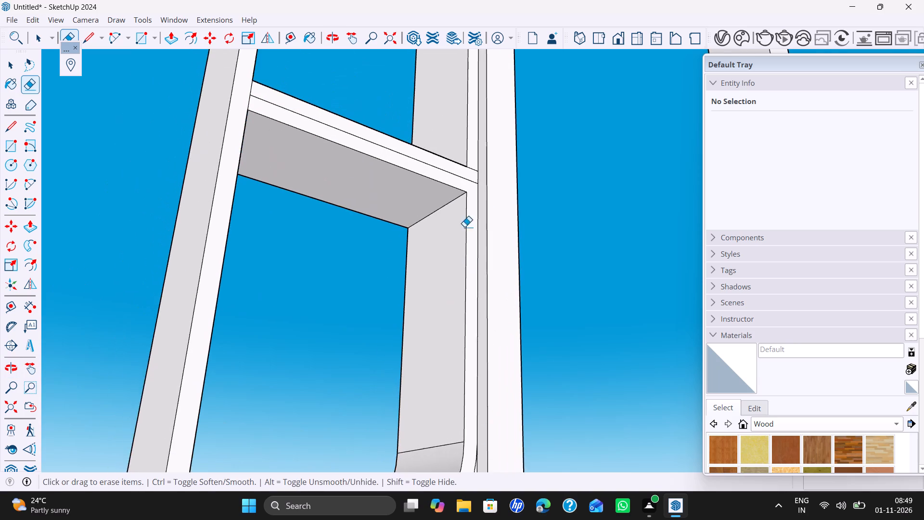
{"action": "scroll", "coordinate": [477, 152], "scroll_direction": "up", "scroll_amount": 6}
{"action": "left_click", "coordinate": [469, 183]}
{"action": "scroll", "coordinate": [469, 183], "scroll_direction": "up", "scroll_amount": 1}
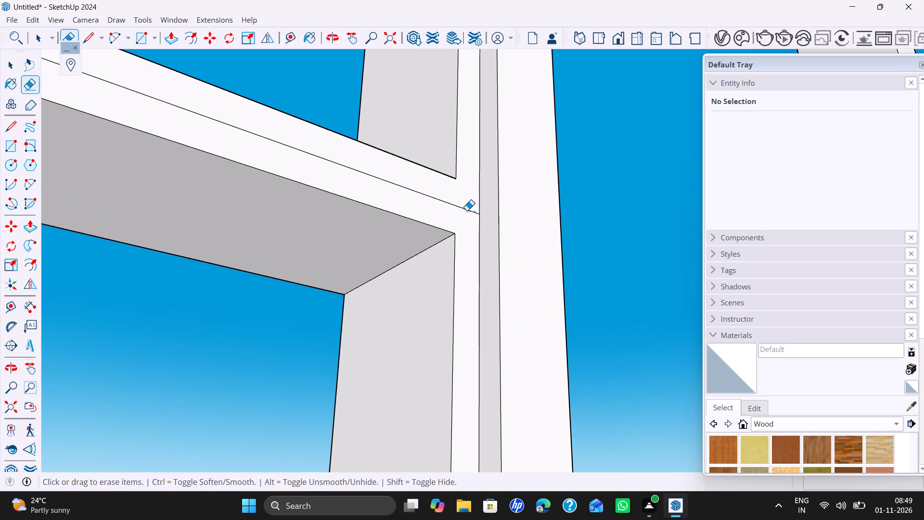
Examine the shelf bays from above and the whole post-and-beam frame for remaining stray edges.
{"action": "scroll", "coordinate": [475, 200], "scroll_direction": "down", "scroll_amount": 7}
{"action": "middle_click_drag", "start_coordinate": [509, 172], "coordinate": [431, 353]}
{"action": "scroll", "coordinate": [440, 221], "scroll_direction": "down", "scroll_amount": 6}
{"action": "middle_click_drag", "start_coordinate": [442, 221], "coordinate": [432, 247]}
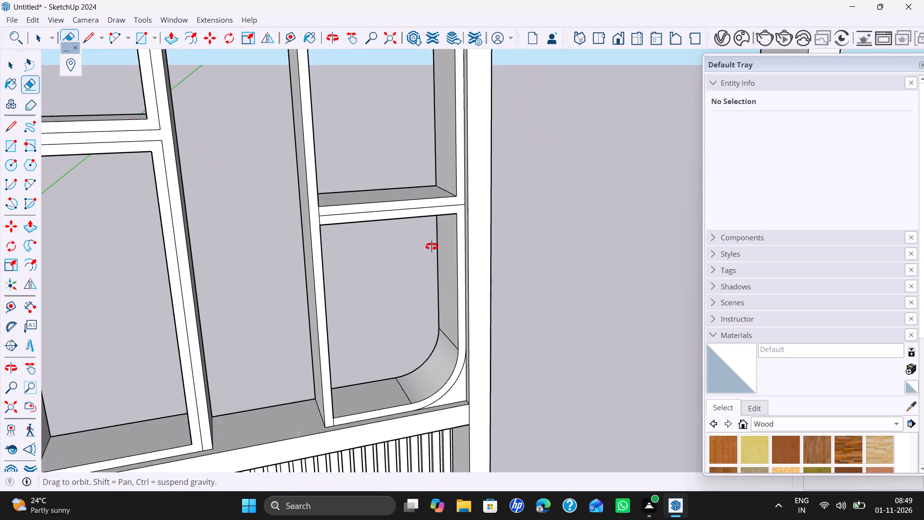
{"action": "middle_click_drag", "start_coordinate": [432, 247], "coordinate": [372, 312]}
{"action": "scroll", "coordinate": [378, 244], "scroll_direction": "down", "scroll_amount": 4}
{"action": "middle_click_drag", "start_coordinate": [378, 244], "coordinate": [404, 288], "text": "shift"}
{"action": "middle_click_drag", "start_coordinate": [405, 273], "coordinate": [401, 242]}
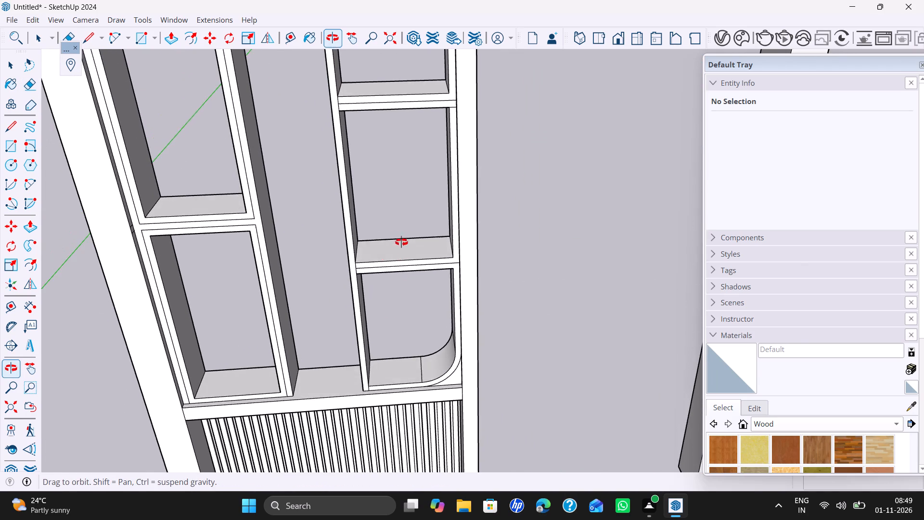
{"action": "middle_click_drag", "start_coordinate": [401, 242], "coordinate": [401, 239]}
{"action": "scroll", "coordinate": [373, 274], "scroll_direction": "up", "scroll_amount": 4}
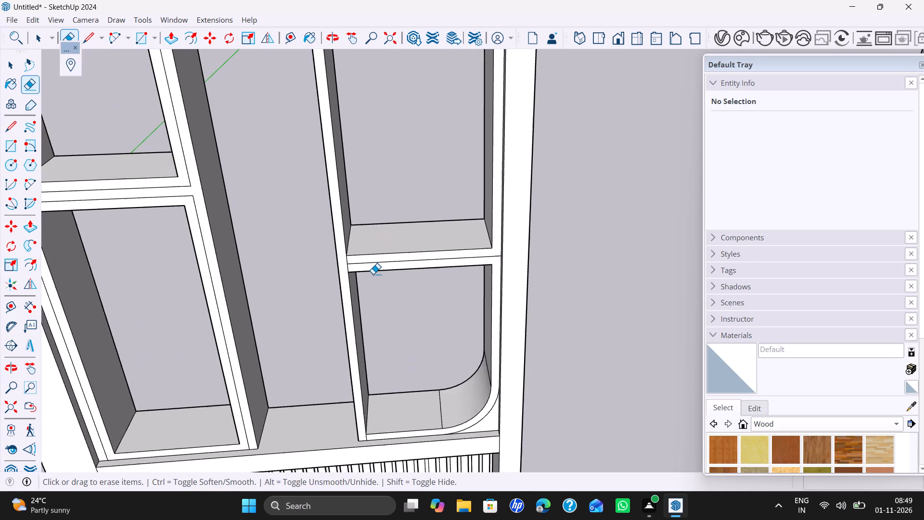
{"action": "scroll", "coordinate": [373, 274], "scroll_direction": "down", "scroll_amount": 9}
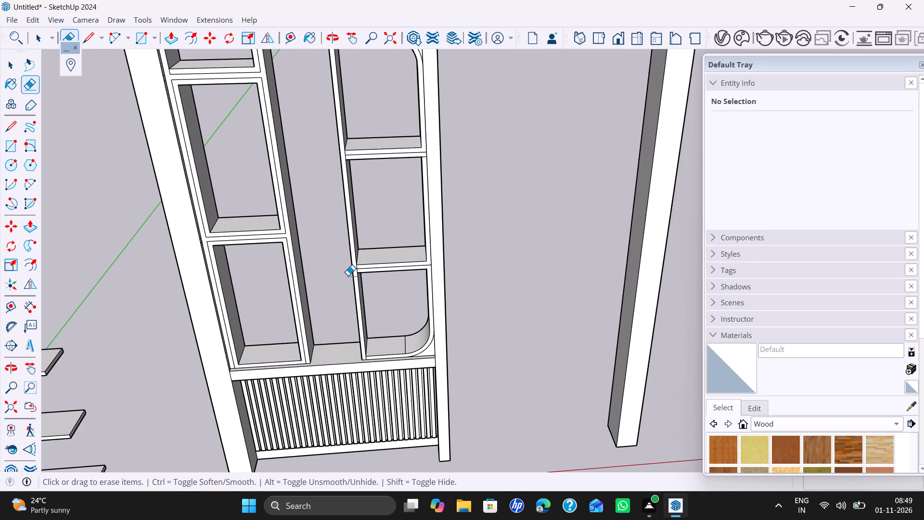
{"action": "scroll", "coordinate": [348, 275], "scroll_direction": "down", "scroll_amount": 5}
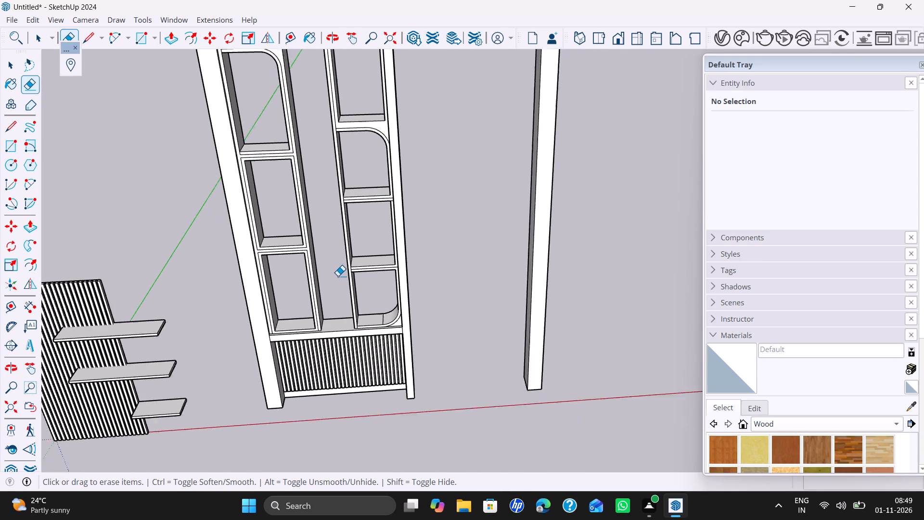
{"action": "middle_click_drag", "start_coordinate": [345, 286], "coordinate": [412, 213]}
{"action": "scroll", "coordinate": [413, 217], "scroll_direction": "down", "scroll_amount": 4}
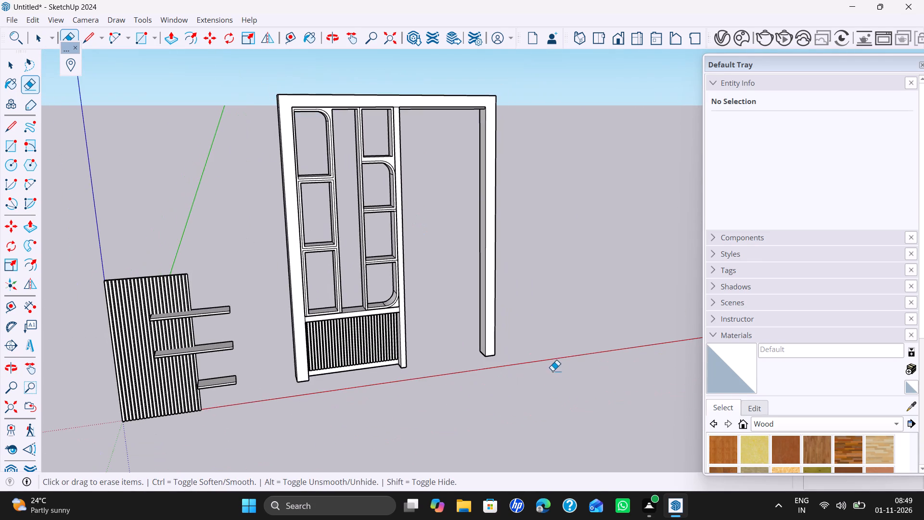
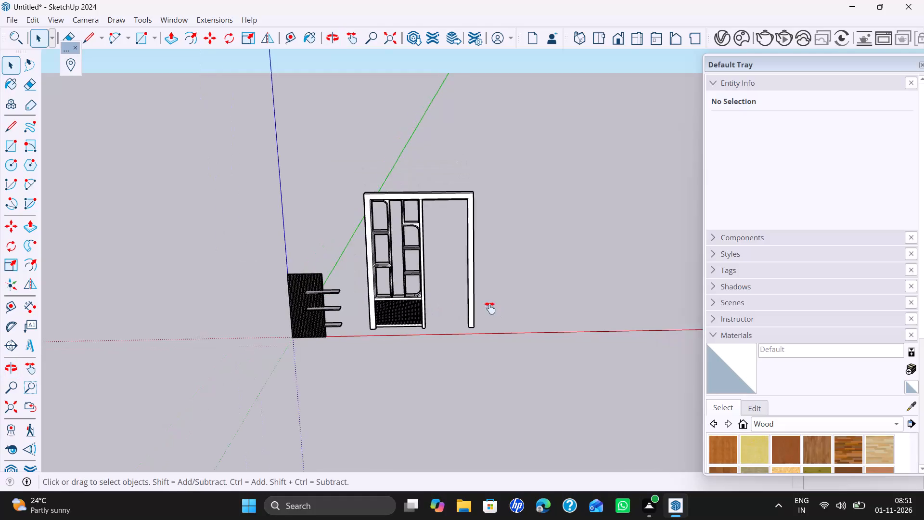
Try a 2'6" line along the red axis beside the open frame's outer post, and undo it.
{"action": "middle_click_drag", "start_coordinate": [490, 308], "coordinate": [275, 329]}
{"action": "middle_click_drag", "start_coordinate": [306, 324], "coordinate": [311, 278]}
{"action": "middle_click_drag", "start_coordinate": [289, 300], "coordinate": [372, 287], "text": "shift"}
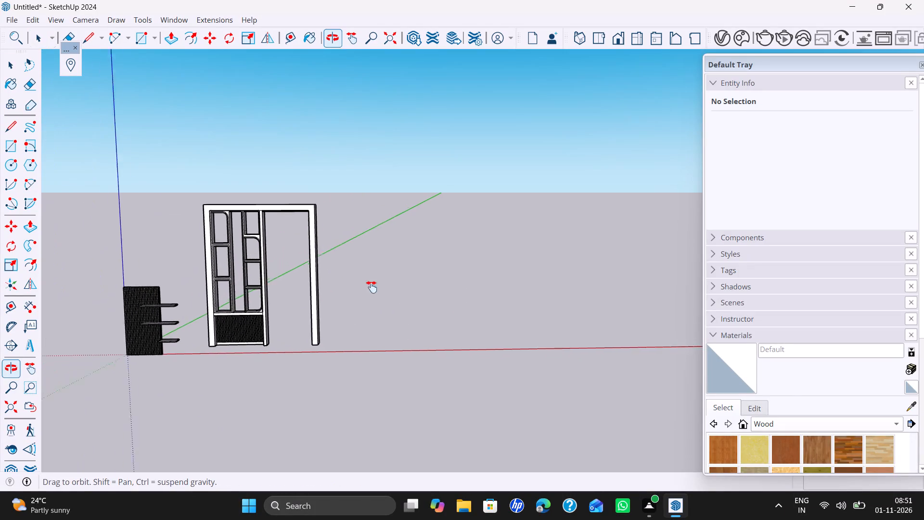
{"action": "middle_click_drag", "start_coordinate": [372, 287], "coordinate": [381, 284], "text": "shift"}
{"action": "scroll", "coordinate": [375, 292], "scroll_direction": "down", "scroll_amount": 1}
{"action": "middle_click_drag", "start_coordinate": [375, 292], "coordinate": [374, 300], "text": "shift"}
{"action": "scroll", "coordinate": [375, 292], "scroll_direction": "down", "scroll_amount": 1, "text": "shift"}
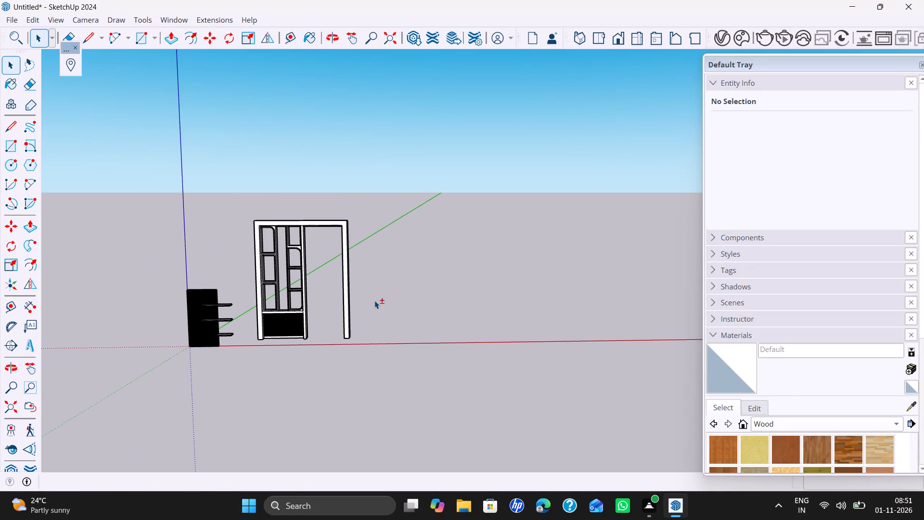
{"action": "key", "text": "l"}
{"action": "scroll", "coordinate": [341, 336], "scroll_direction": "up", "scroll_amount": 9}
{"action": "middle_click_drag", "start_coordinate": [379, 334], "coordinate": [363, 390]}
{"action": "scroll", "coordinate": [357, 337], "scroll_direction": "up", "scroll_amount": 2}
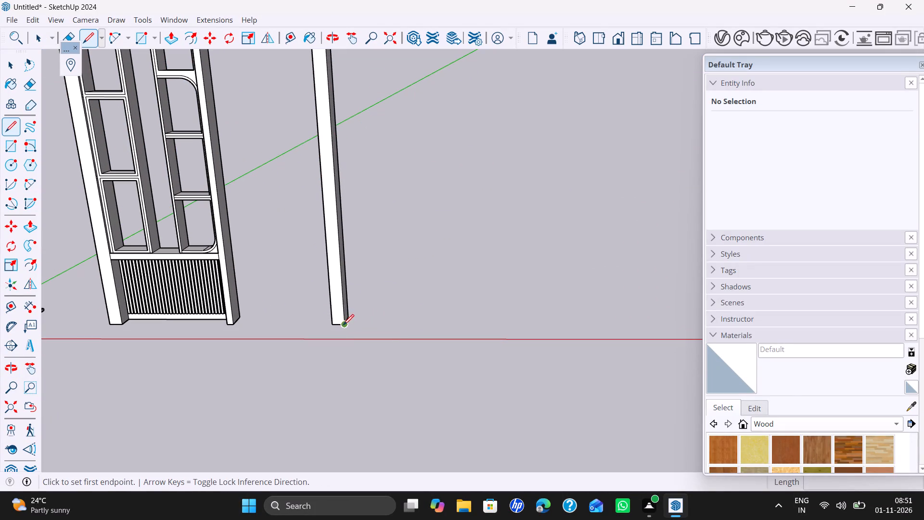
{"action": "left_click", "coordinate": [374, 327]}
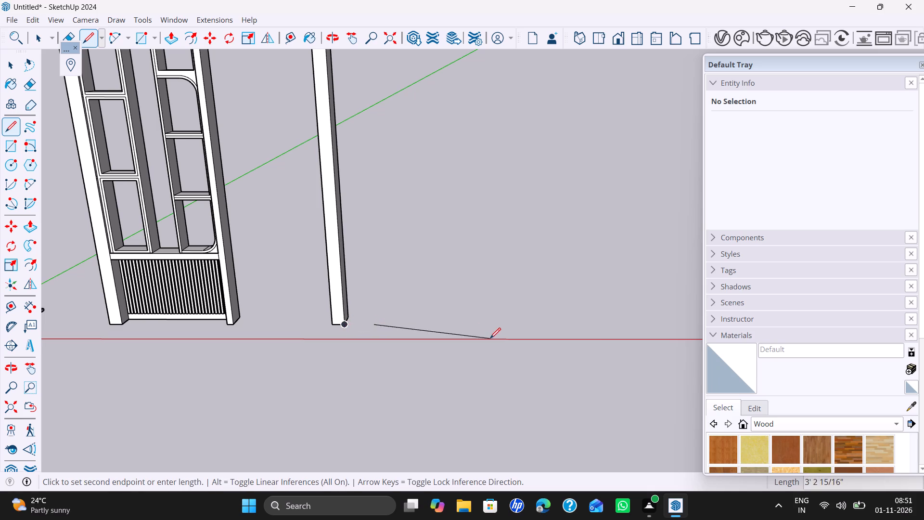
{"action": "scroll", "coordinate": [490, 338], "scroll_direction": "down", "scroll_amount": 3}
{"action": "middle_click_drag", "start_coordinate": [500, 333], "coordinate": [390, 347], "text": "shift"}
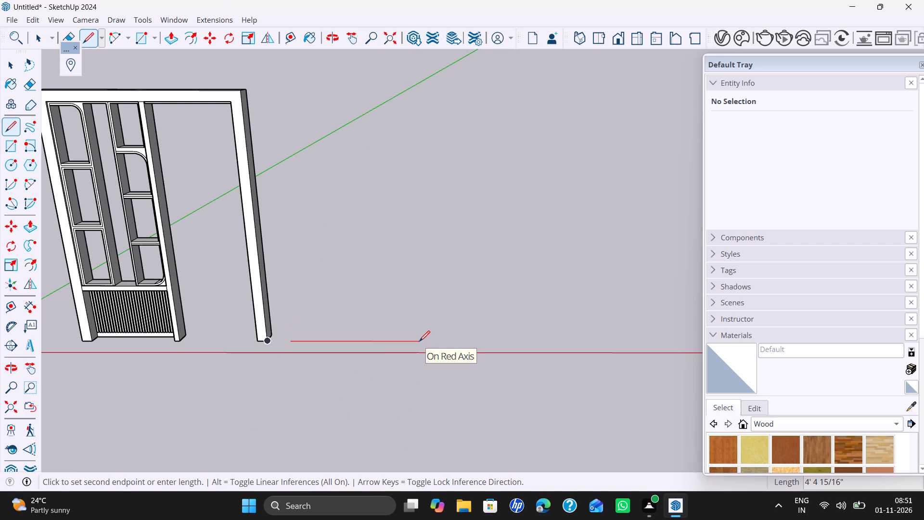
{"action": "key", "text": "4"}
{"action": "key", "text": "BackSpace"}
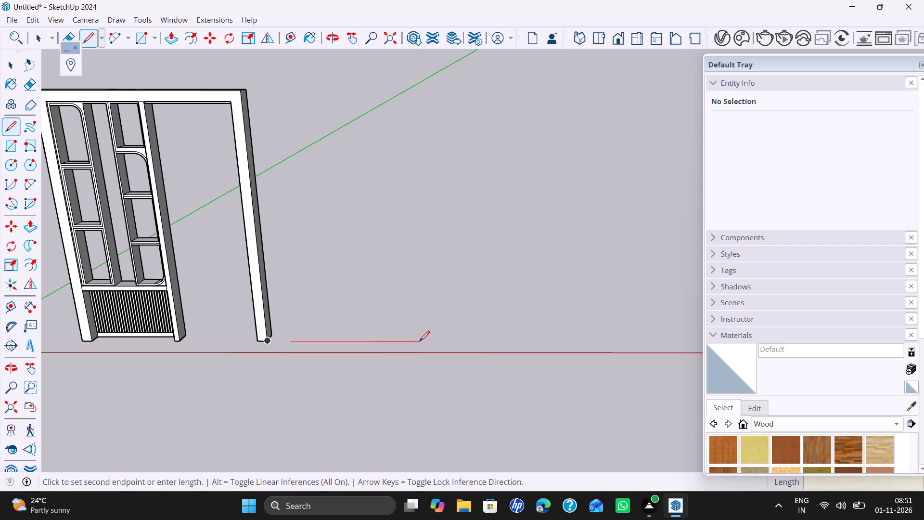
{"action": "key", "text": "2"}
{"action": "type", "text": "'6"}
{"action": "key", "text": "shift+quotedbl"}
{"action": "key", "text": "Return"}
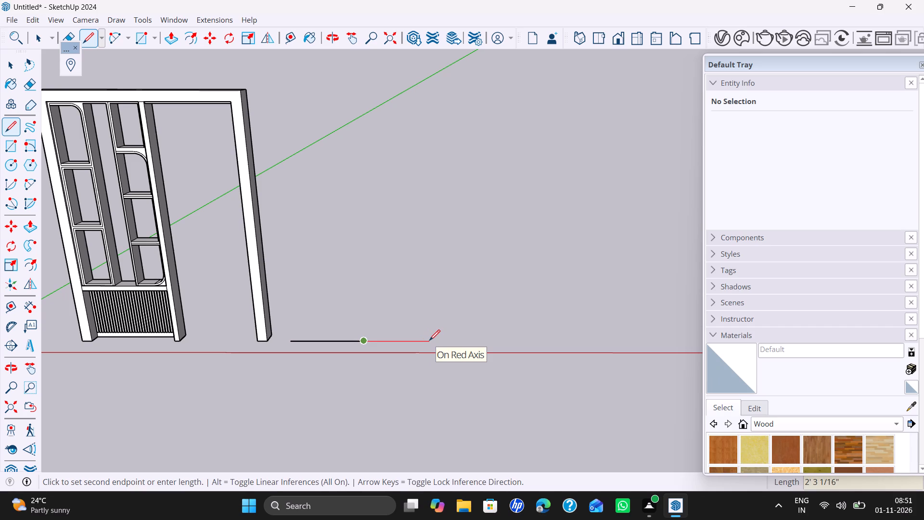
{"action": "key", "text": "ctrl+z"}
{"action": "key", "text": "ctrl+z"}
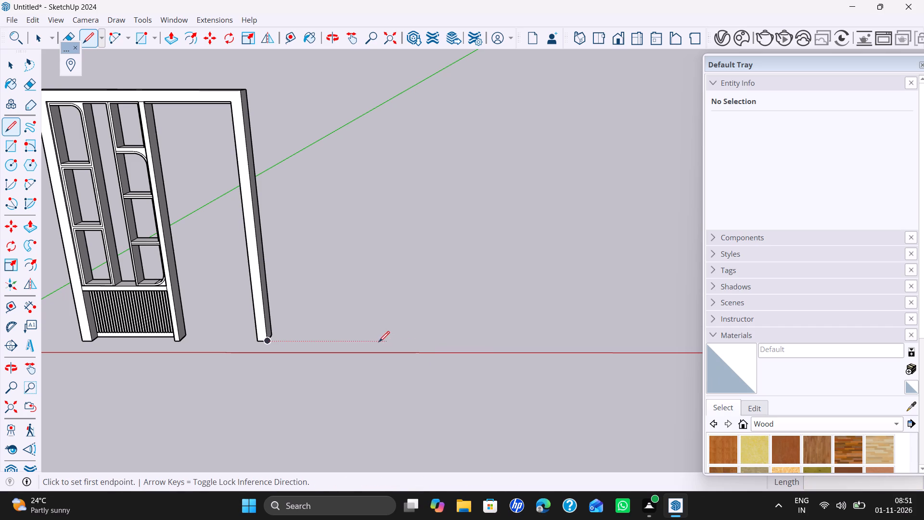
Draw a closed 3' by 1' rectangle with the Line tool on the ground beside the frame, long side along the red axis.
{"action": "left_click", "coordinate": [313, 339]}
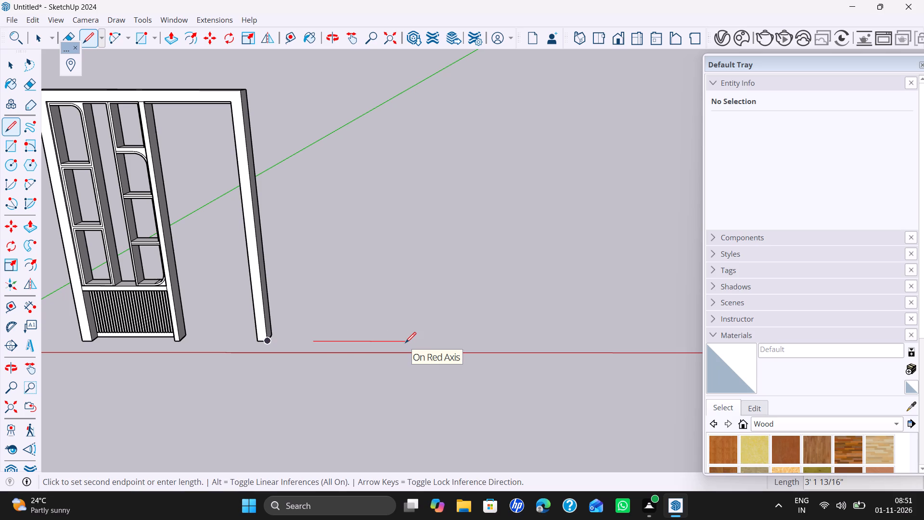
{"action": "type", "text": "3'"}
{"action": "key", "text": "Return"}
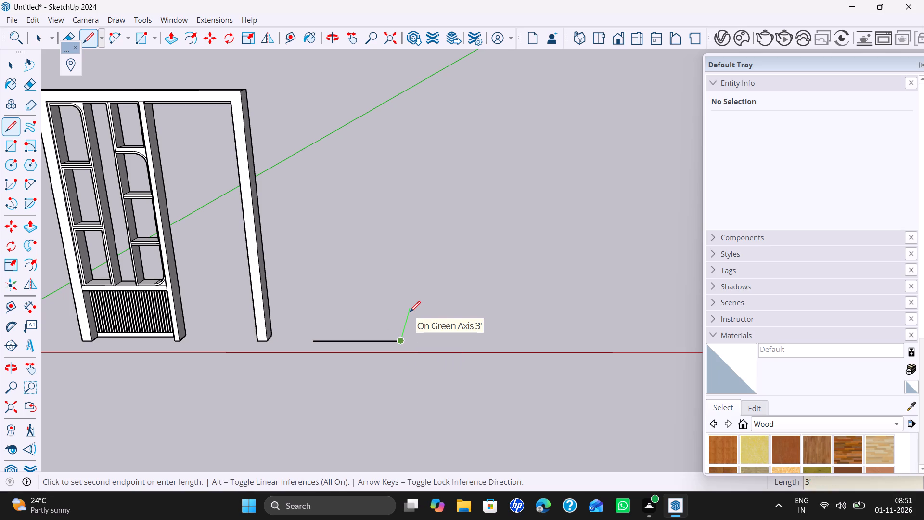
{"action": "key", "text": "3"}
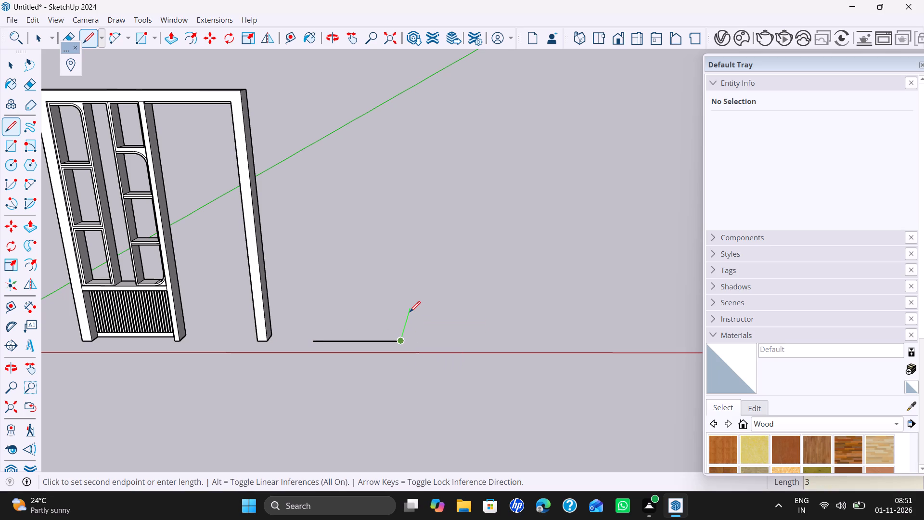
{"action": "key", "text": "BackSpace"}
{"action": "type", "text": "1'"}
{"action": "key", "text": "Return"}
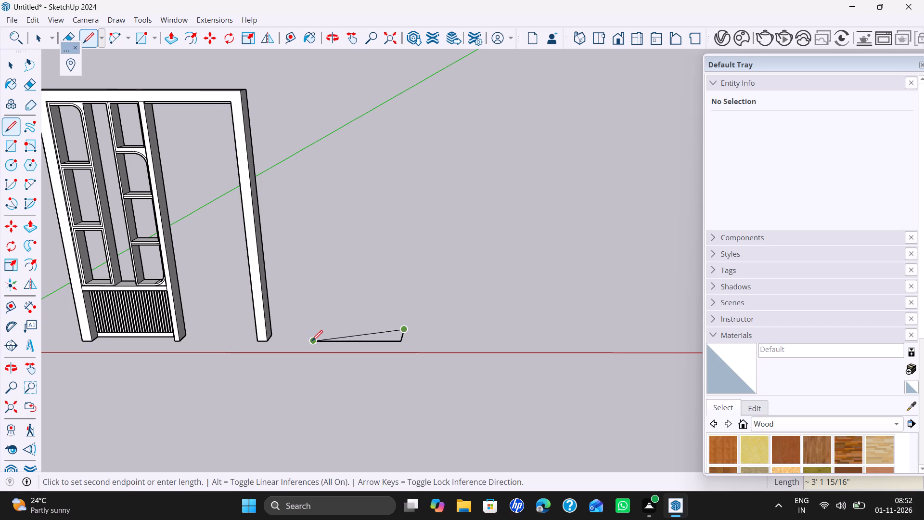
{"action": "left_click", "coordinate": [315, 328]}
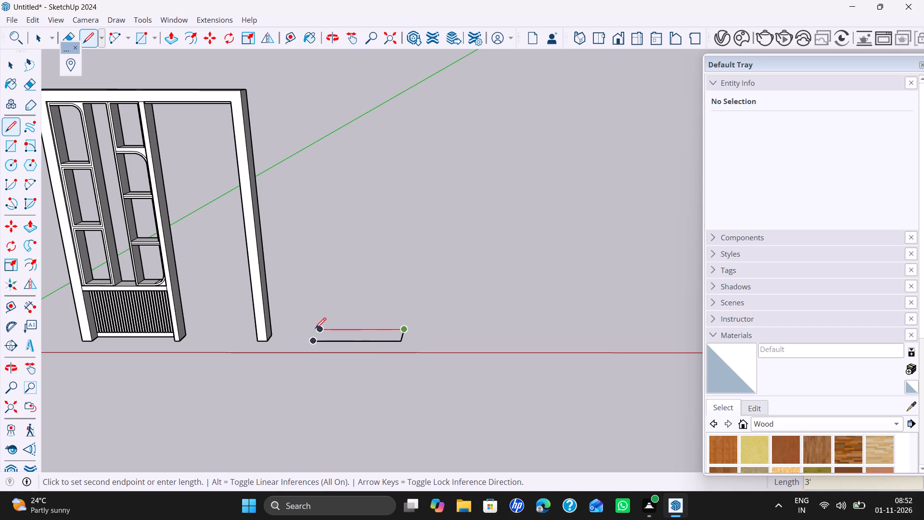
{"action": "left_click", "coordinate": [309, 345]}
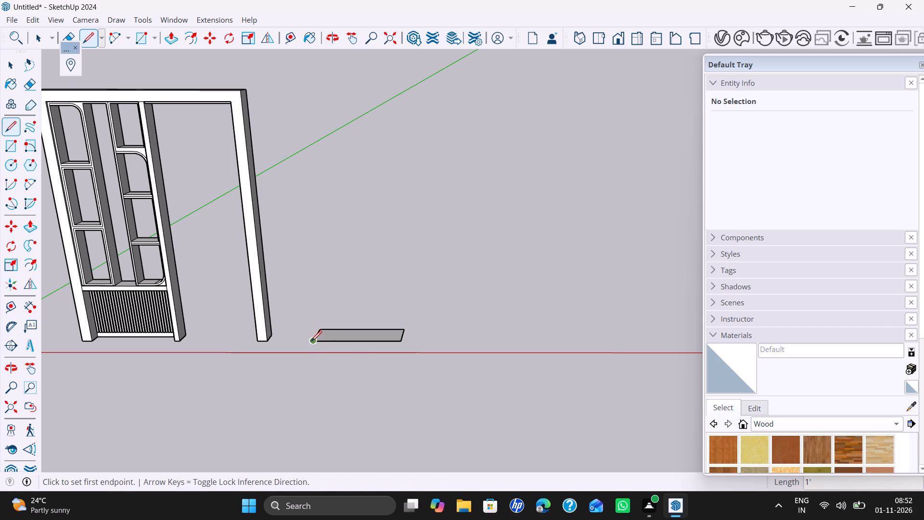
{"action": "key", "text": "space"}
Push/Pull the 3' by 1' rectangle up 750 mm into a cabinet box.
{"action": "scroll", "coordinate": [337, 334], "scroll_direction": "up", "scroll_amount": 1}
{"action": "scroll", "coordinate": [341, 333], "scroll_direction": "down", "scroll_amount": 4}
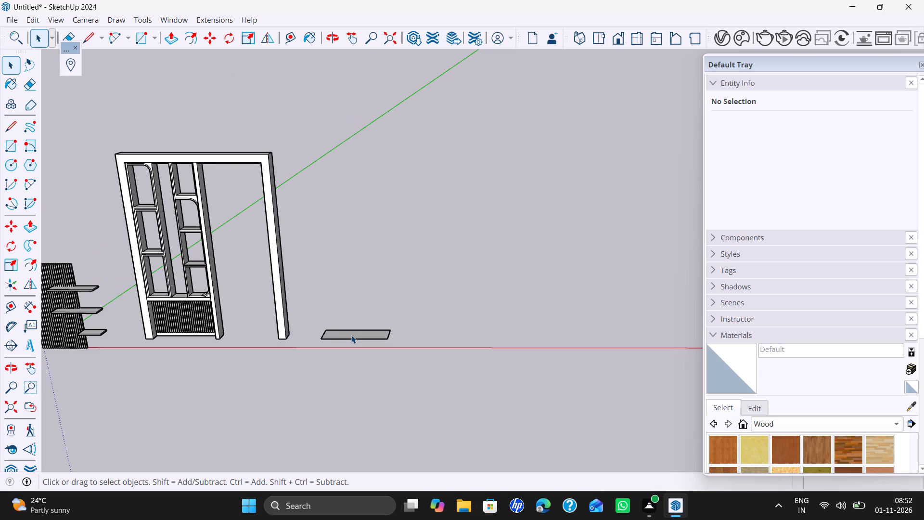
{"action": "scroll", "coordinate": [369, 334], "scroll_direction": "down", "scroll_amount": 5}
{"action": "middle_click_drag", "start_coordinate": [380, 338], "coordinate": [465, 373], "text": "shift"}
{"action": "scroll", "coordinate": [463, 373], "scroll_direction": "up", "scroll_amount": 6}
{"action": "key", "text": "p"}
{"action": "left_click", "coordinate": [450, 367]}
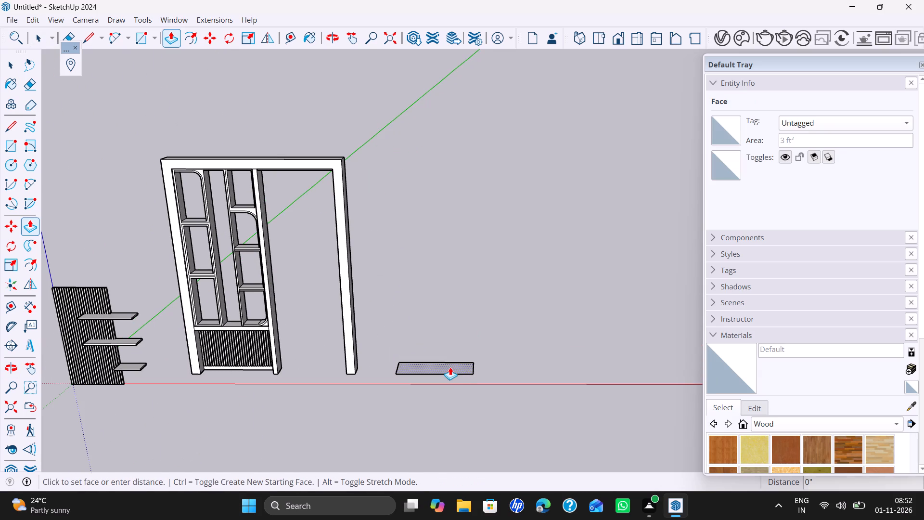
{"action": "scroll", "coordinate": [450, 363], "scroll_direction": "up", "scroll_amount": 1}
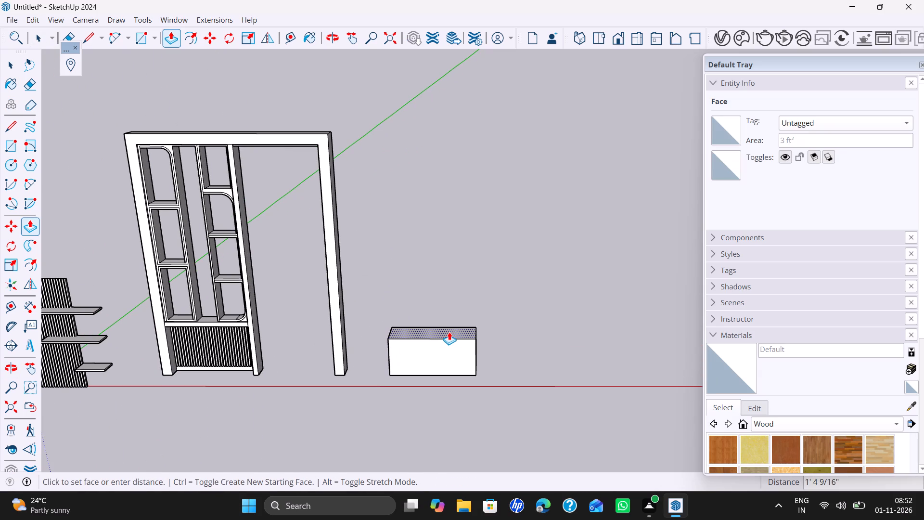
{"action": "type", "text": "750mm"}
{"action": "key", "text": "Return"}
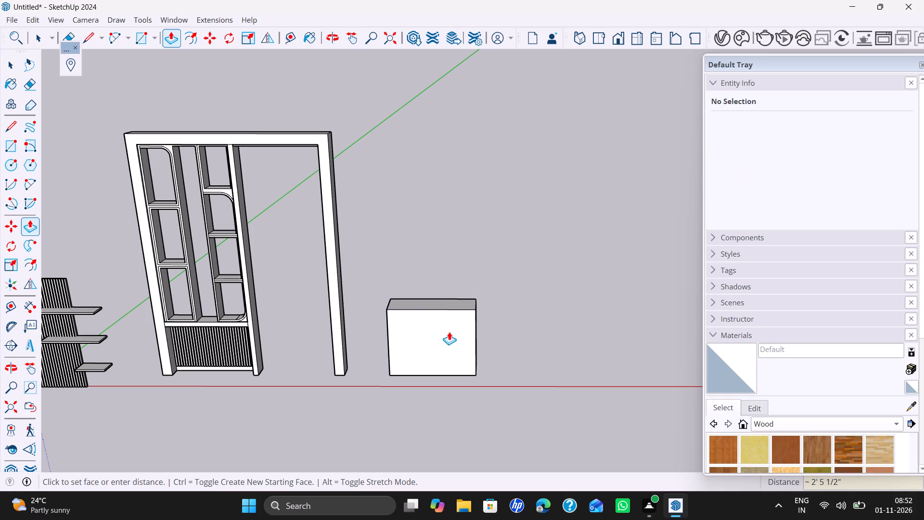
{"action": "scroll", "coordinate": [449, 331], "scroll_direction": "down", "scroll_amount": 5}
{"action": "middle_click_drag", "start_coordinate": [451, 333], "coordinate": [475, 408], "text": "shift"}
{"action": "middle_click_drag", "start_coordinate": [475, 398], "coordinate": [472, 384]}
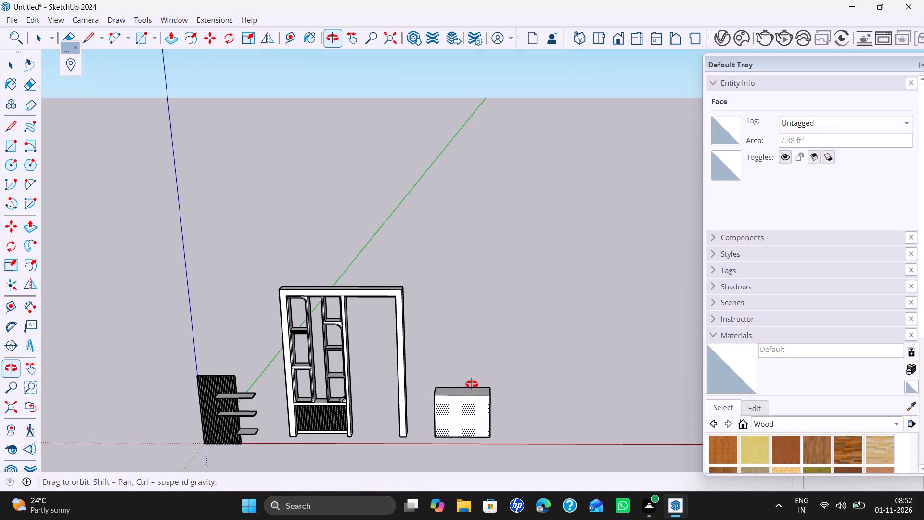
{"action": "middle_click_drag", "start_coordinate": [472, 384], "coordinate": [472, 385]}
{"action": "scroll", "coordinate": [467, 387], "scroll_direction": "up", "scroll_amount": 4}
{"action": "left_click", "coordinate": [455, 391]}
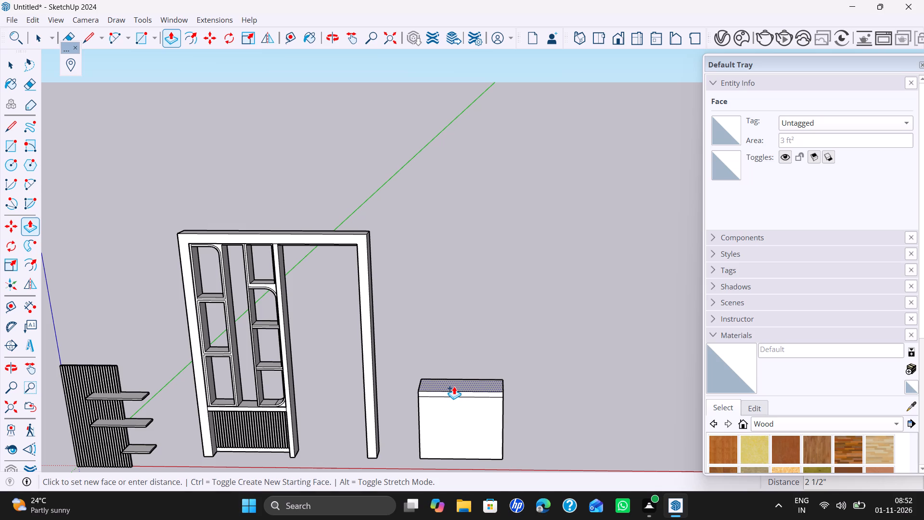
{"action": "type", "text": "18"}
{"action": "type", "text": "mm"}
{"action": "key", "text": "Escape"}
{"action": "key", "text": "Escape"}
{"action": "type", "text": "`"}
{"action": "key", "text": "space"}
Offset the outline of the cabinet box's front face inward by 18 mm.
{"action": "key", "text": "f"}
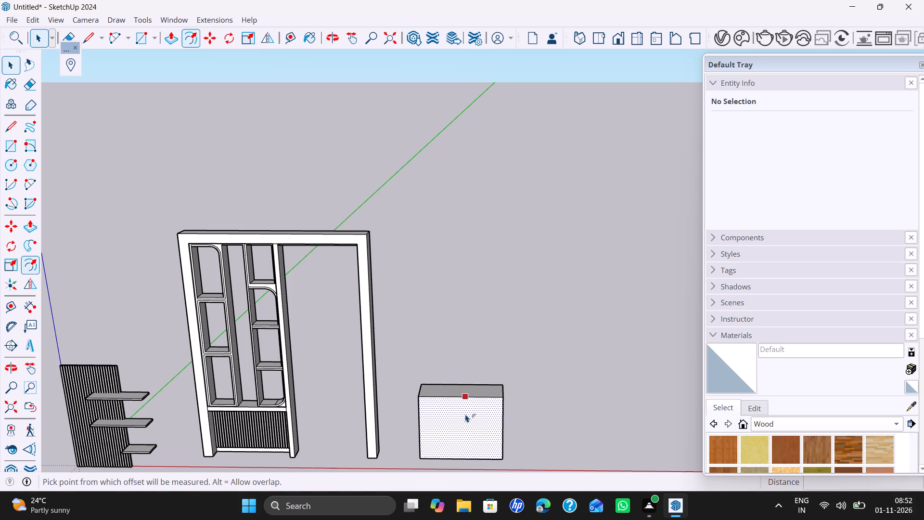
{"action": "left_click", "coordinate": [465, 420]}
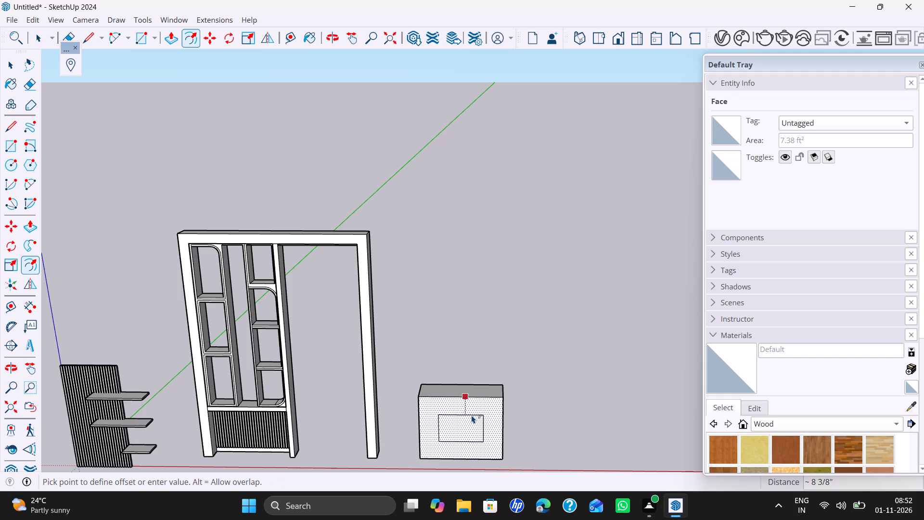
{"action": "type", "text": "18mm"}
{"action": "key", "text": "Return"}
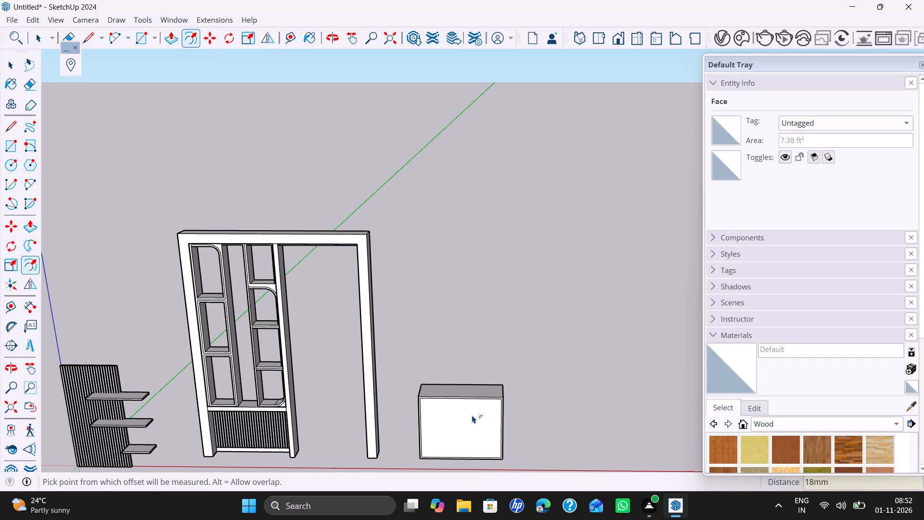
{"action": "key", "text": "space"}
Create a new empty group for geometry separate from the cabinet box.
{"action": "scroll", "coordinate": [475, 400], "scroll_direction": "up", "scroll_amount": 7}
{"action": "key", "text": "p"}
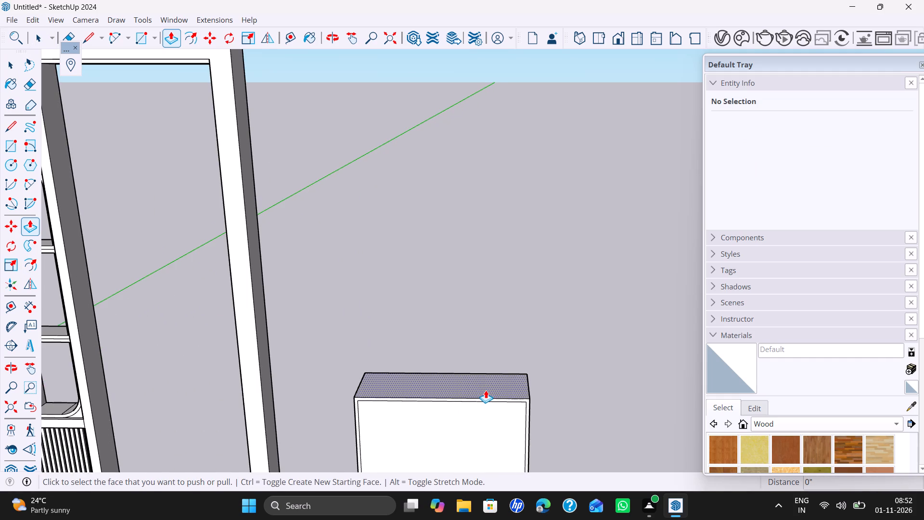
{"action": "key", "text": "space"}
{"action": "right_click", "coordinate": [556, 344]}
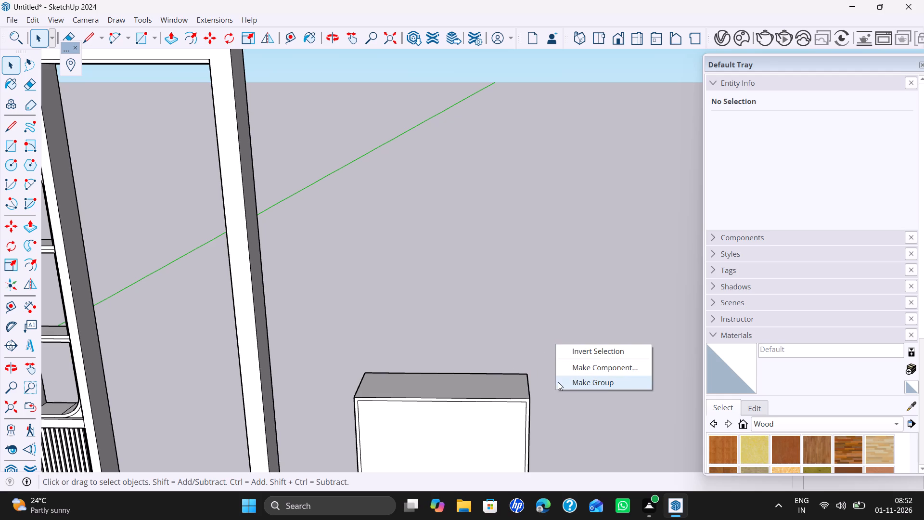
{"action": "left_click", "coordinate": [558, 382]}
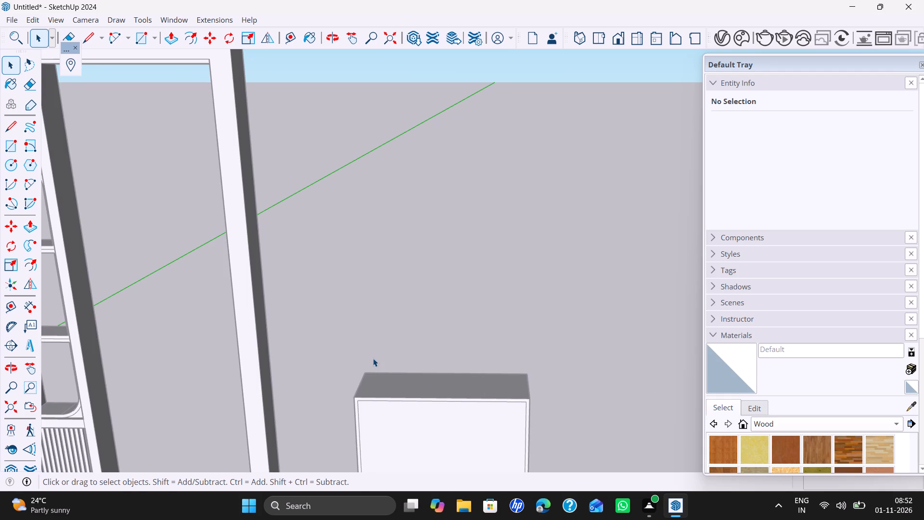
Draw an upright 3' by 4' rectangle rising from the back top edge of the cabinet box.
{"action": "key", "text": "r"}
{"action": "left_click", "coordinate": [366, 372]}
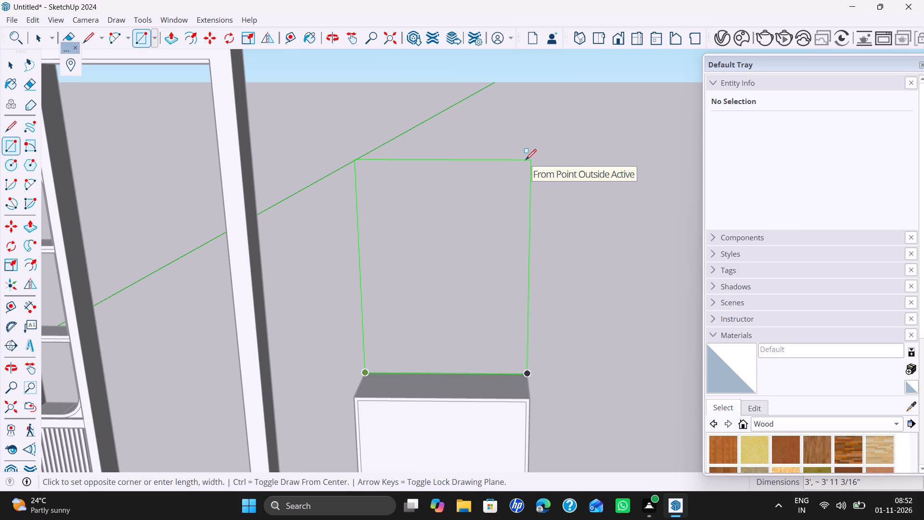
{"action": "key", "text": "3"}
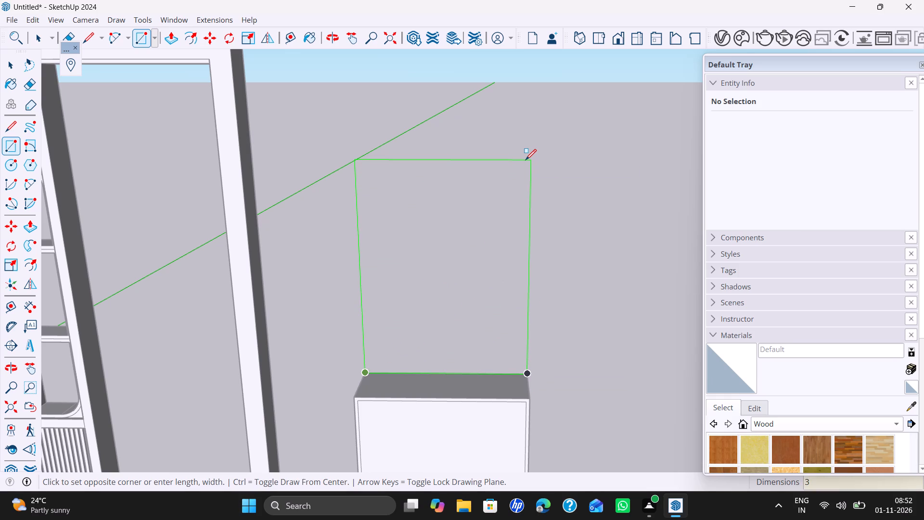
{"action": "key", "text": "apostrophe"}
{"action": "type", "text": ",4'"}
{"action": "key", "text": "Return"}
{"action": "key", "text": "space"}
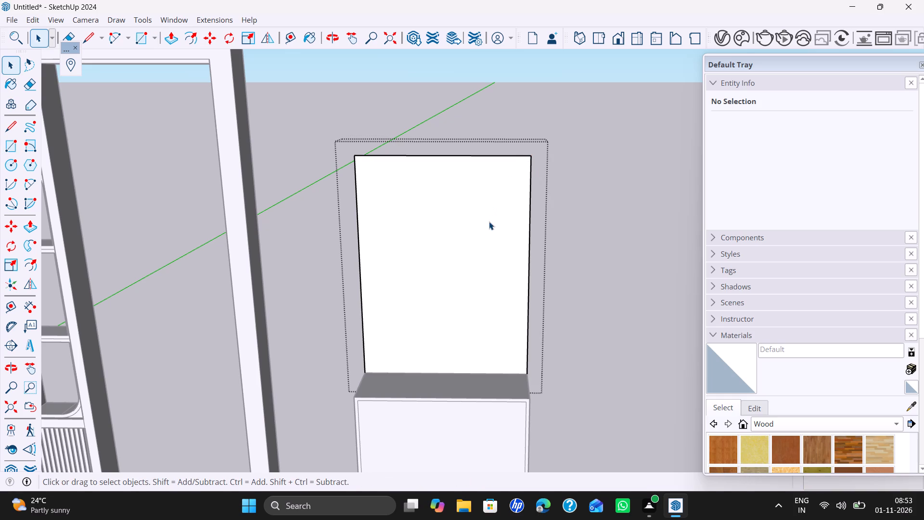
Copy the back panel's left vertical edge 1' across the panel as a divider line.
{"action": "scroll", "coordinate": [532, 238], "scroll_direction": "down", "scroll_amount": 4}
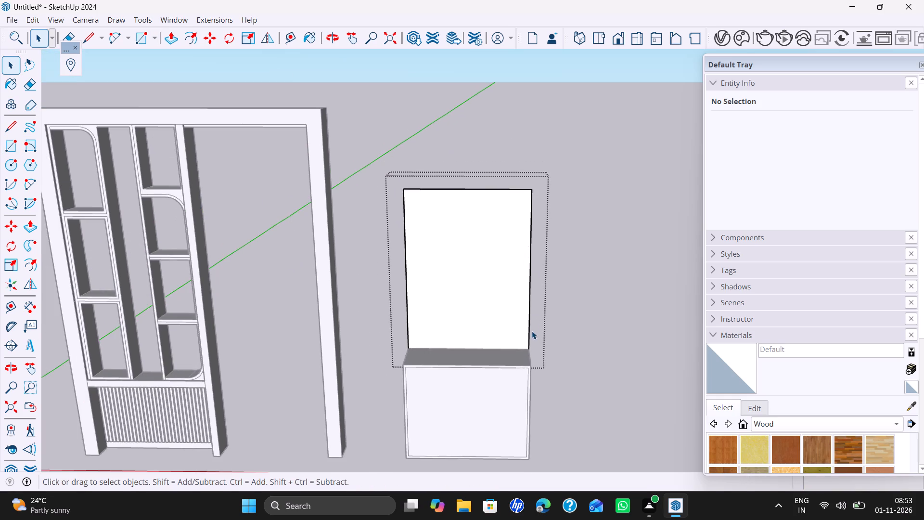
{"action": "middle_click_drag", "start_coordinate": [532, 331], "coordinate": [517, 299]}
{"action": "scroll", "coordinate": [521, 308], "scroll_direction": "down", "scroll_amount": 2}
{"action": "middle_click_drag", "start_coordinate": [525, 315], "coordinate": [489, 347]}
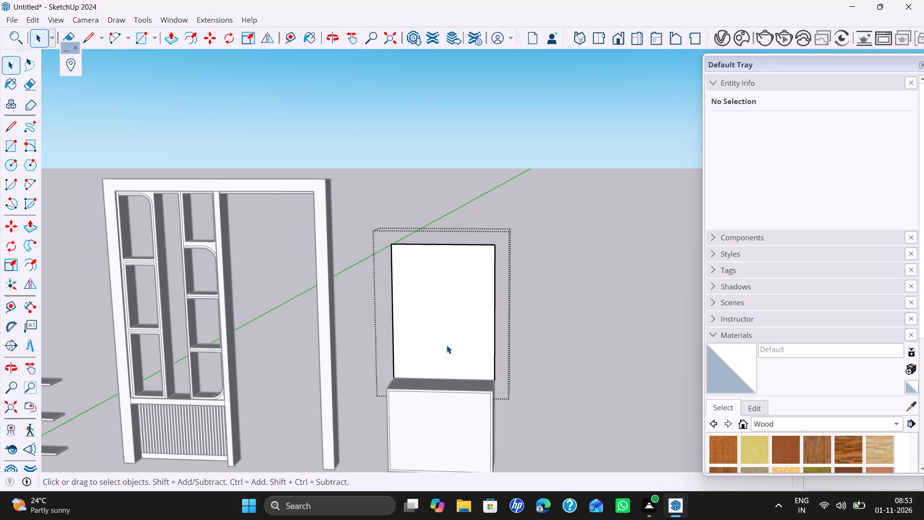
{"action": "left_click", "coordinate": [394, 324]}
{"action": "key", "text": "m"}
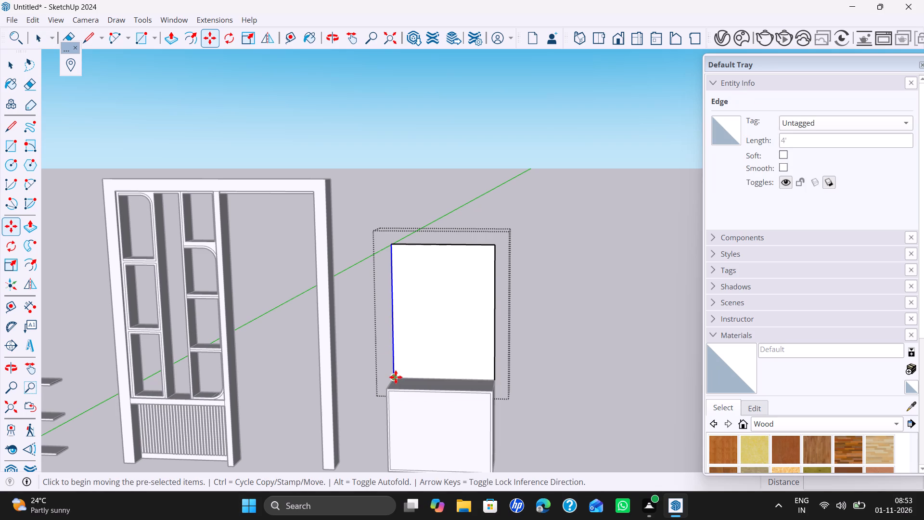
{"action": "left_click", "coordinate": [395, 377]}
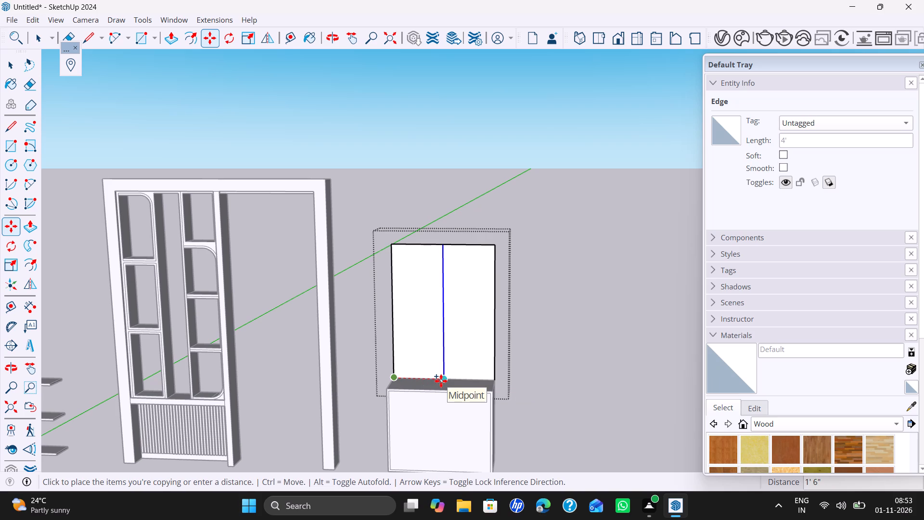
{"action": "type", "text": "1'"}
{"action": "key", "text": "Return"}
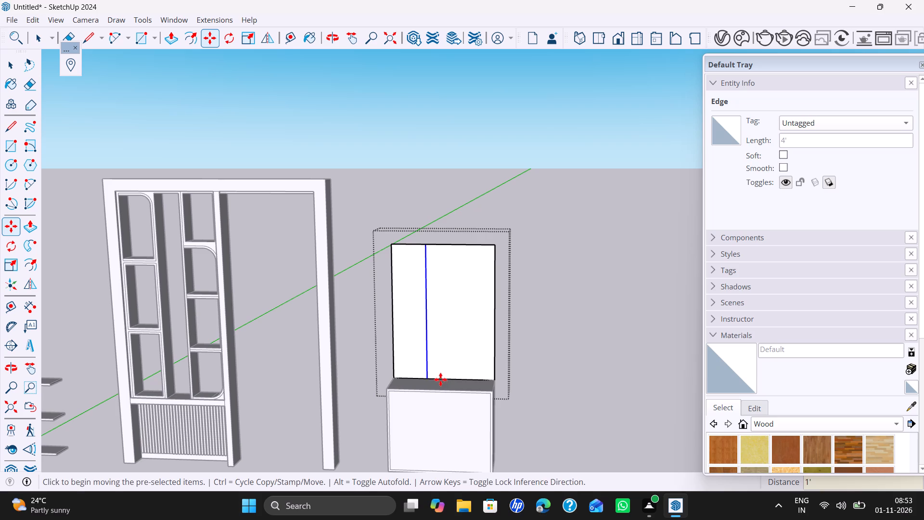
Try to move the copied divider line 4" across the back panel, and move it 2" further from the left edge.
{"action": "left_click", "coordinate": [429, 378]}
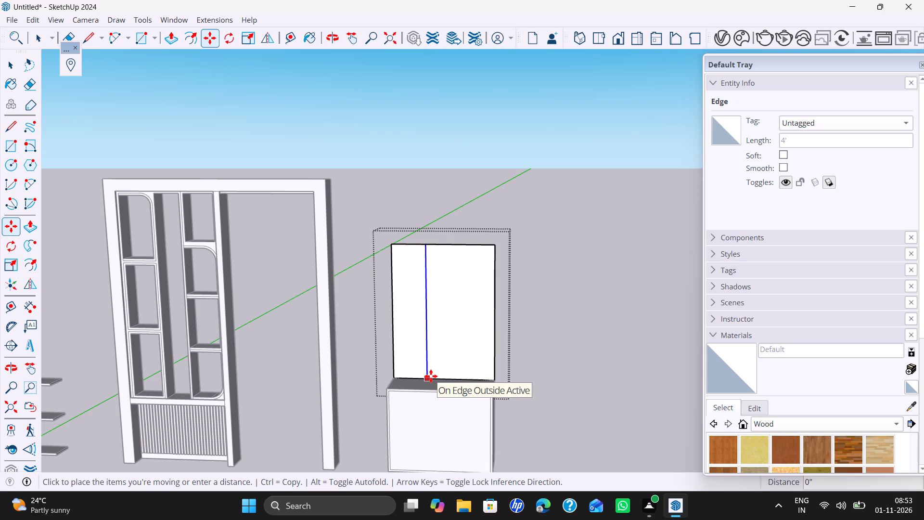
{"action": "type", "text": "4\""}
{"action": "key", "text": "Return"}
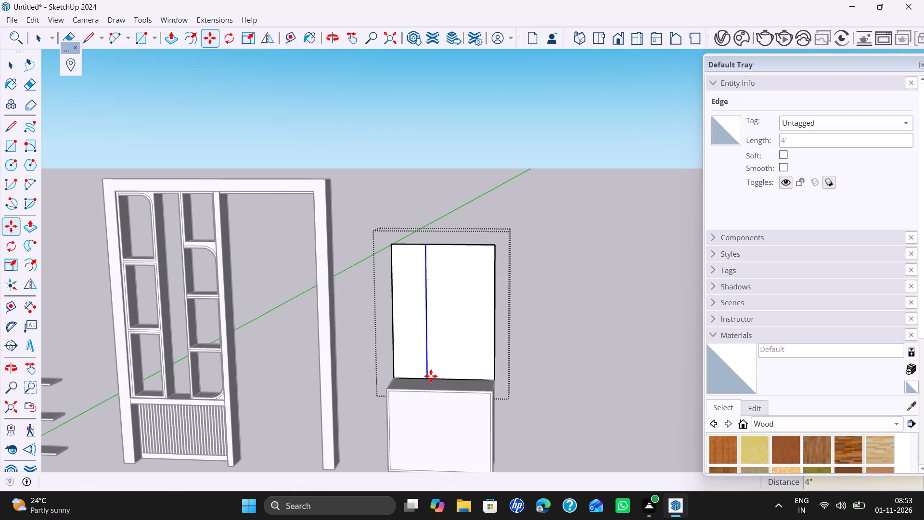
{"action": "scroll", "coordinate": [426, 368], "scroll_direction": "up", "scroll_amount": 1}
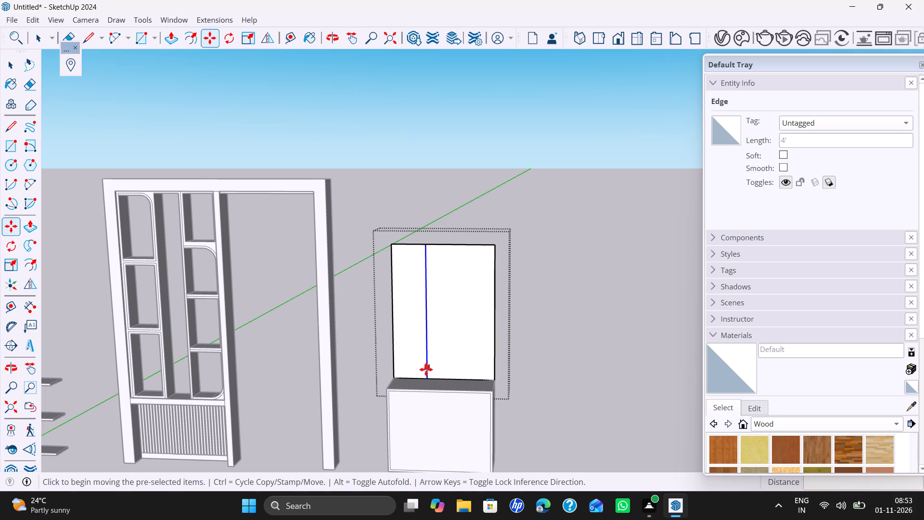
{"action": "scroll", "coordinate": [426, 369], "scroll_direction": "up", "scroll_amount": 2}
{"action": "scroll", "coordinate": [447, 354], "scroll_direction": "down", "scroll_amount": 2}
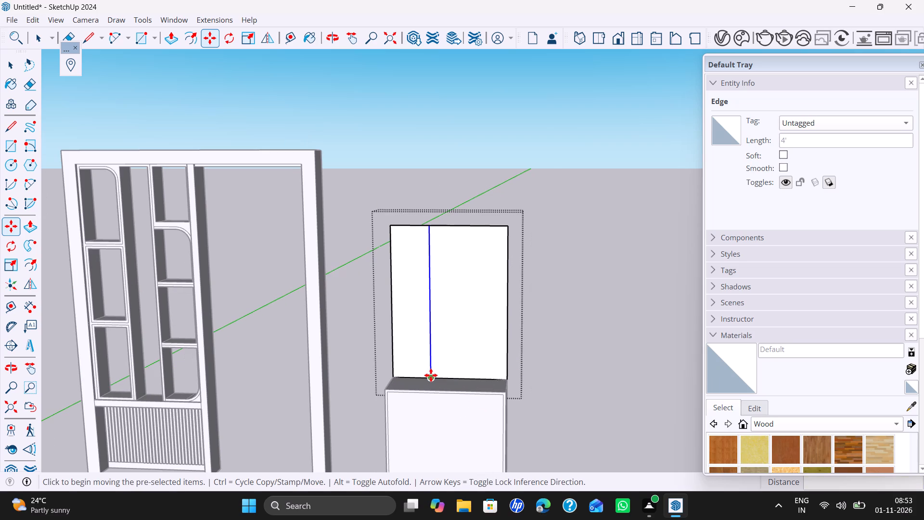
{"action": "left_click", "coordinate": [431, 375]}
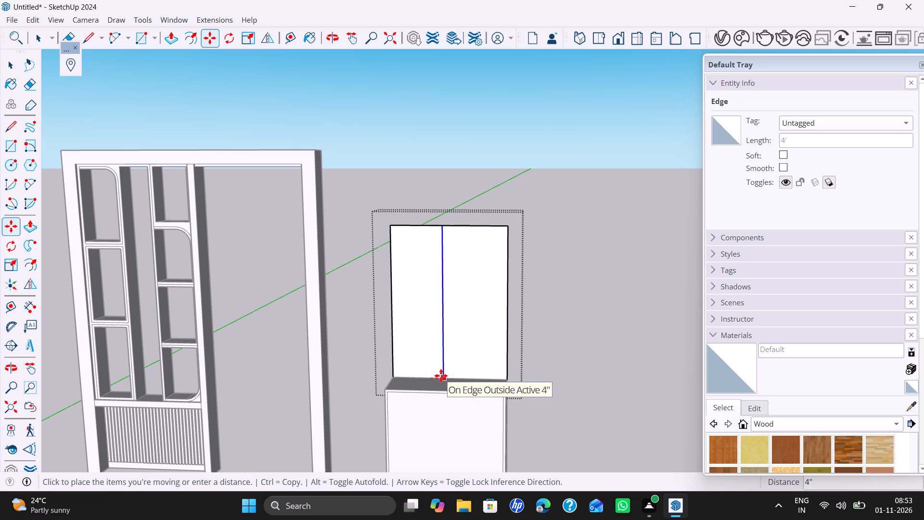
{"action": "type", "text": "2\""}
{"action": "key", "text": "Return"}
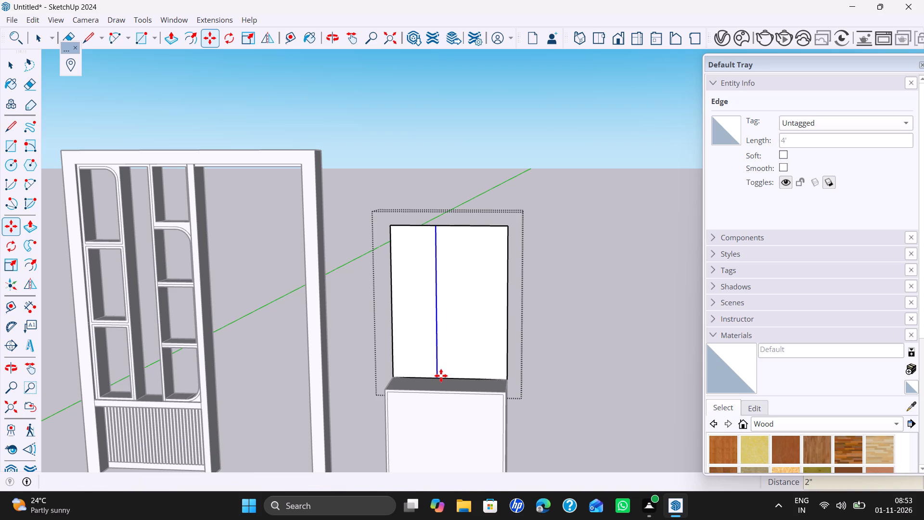
Measure the distance between the divider line and the back panel's left edge.
{"action": "key", "text": "t"}
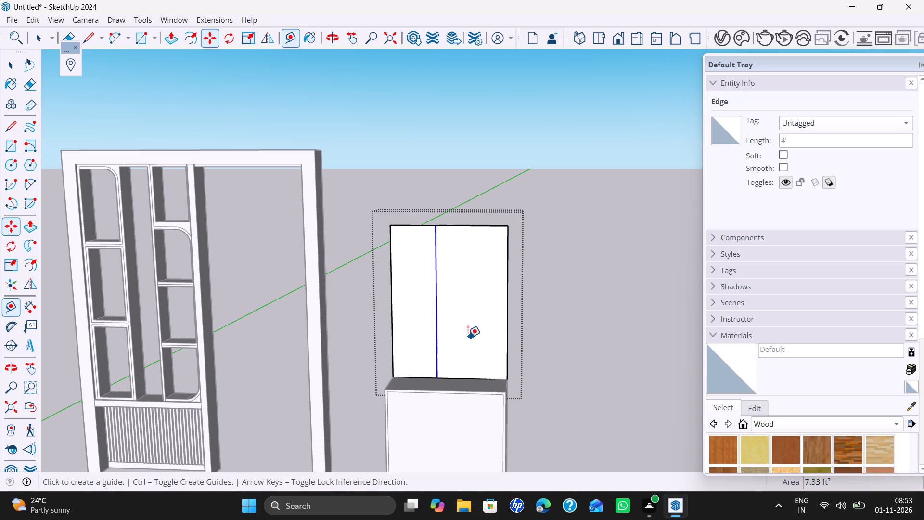
{"action": "left_click", "coordinate": [438, 328]}
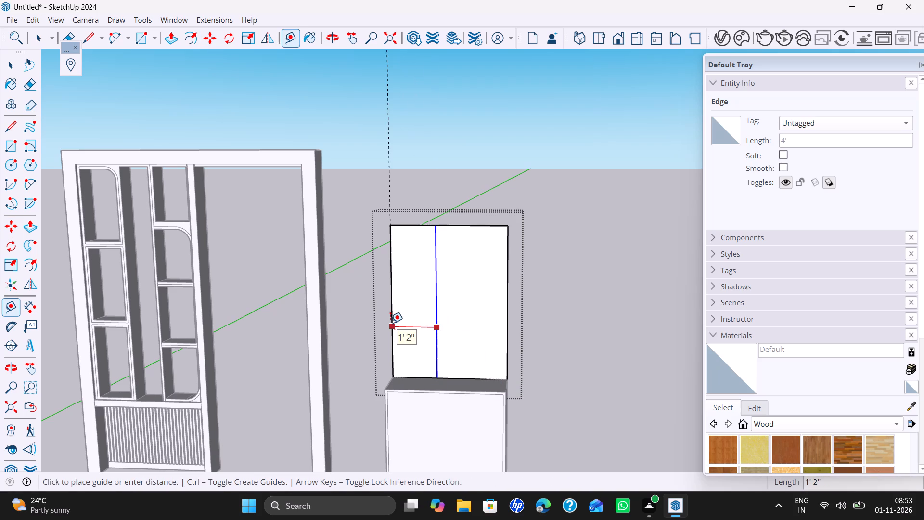
{"action": "key", "text": "Escape"}
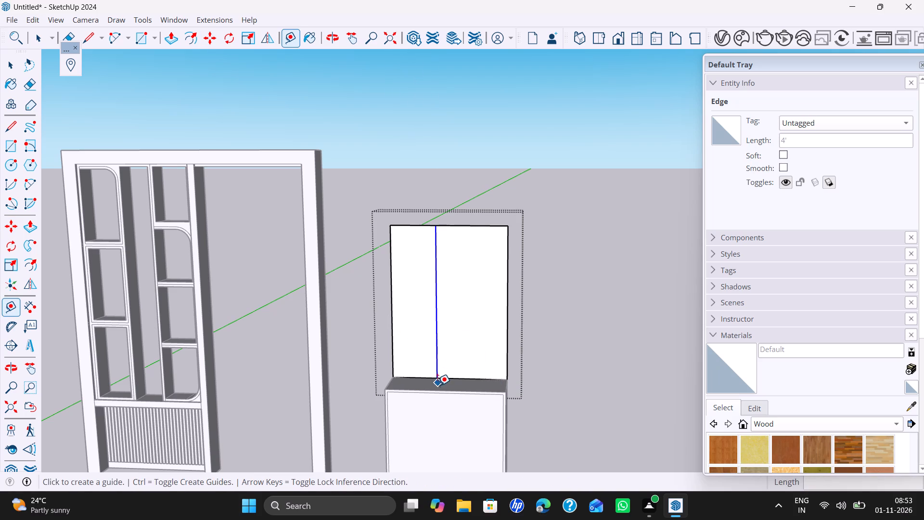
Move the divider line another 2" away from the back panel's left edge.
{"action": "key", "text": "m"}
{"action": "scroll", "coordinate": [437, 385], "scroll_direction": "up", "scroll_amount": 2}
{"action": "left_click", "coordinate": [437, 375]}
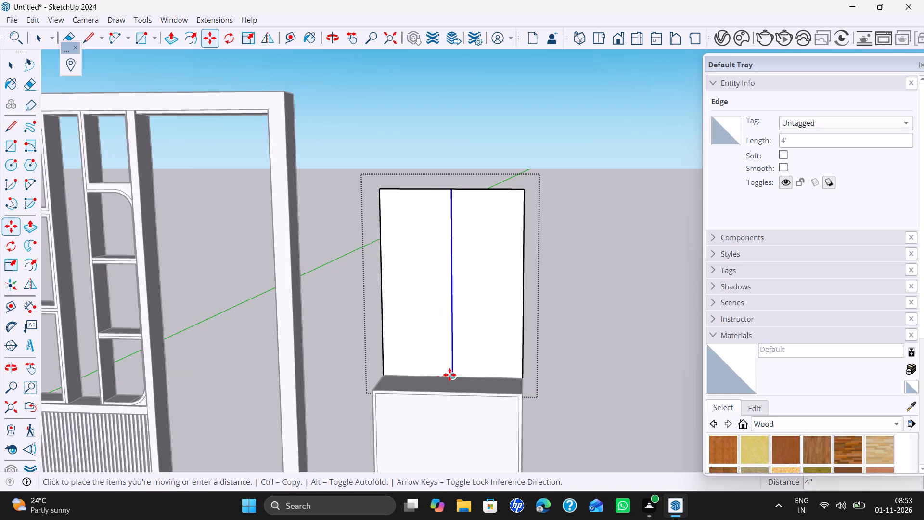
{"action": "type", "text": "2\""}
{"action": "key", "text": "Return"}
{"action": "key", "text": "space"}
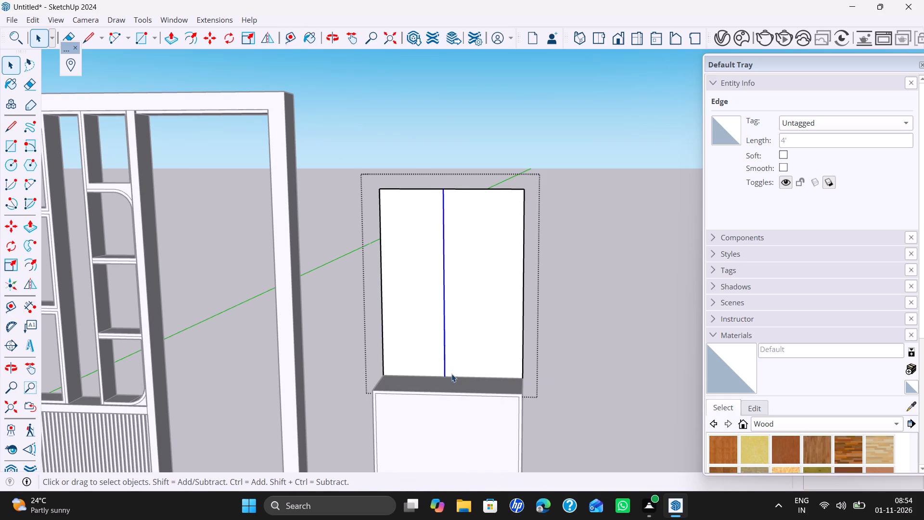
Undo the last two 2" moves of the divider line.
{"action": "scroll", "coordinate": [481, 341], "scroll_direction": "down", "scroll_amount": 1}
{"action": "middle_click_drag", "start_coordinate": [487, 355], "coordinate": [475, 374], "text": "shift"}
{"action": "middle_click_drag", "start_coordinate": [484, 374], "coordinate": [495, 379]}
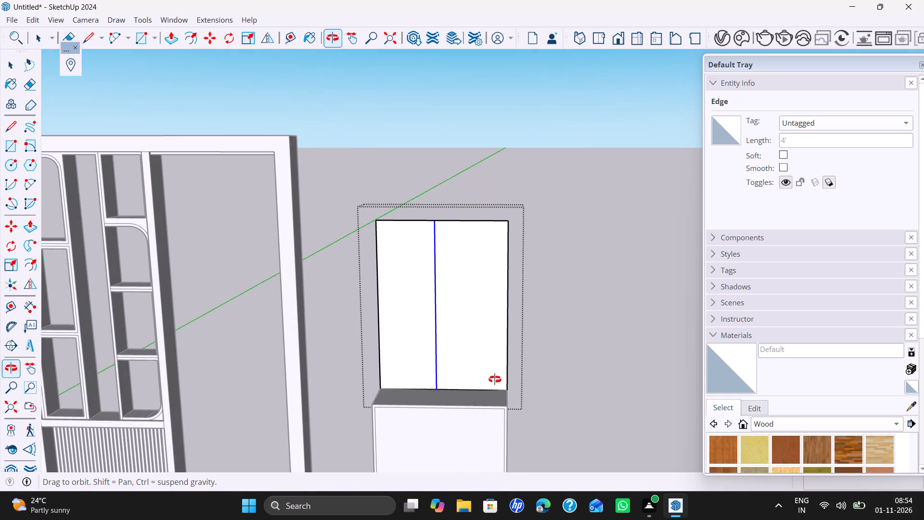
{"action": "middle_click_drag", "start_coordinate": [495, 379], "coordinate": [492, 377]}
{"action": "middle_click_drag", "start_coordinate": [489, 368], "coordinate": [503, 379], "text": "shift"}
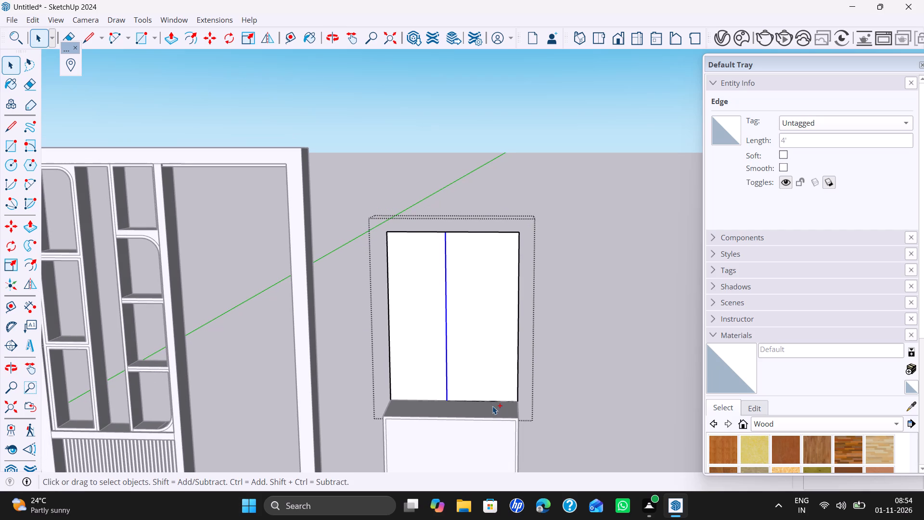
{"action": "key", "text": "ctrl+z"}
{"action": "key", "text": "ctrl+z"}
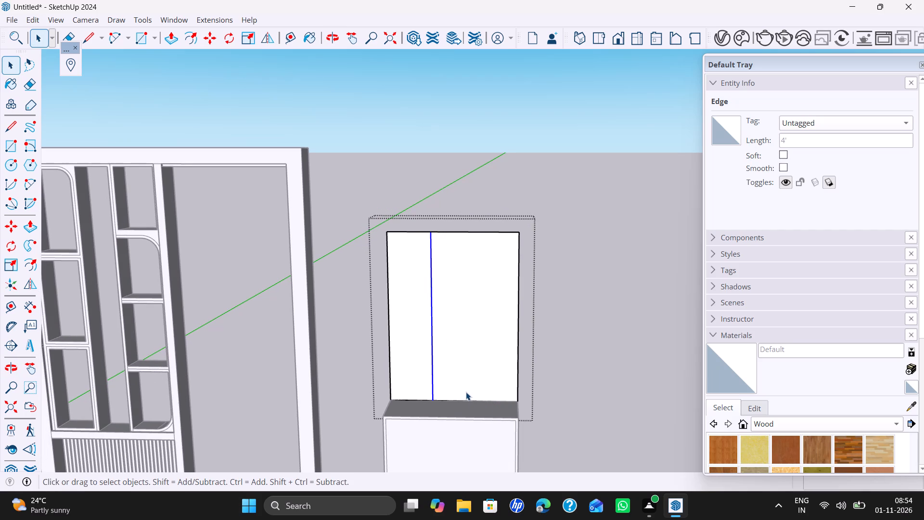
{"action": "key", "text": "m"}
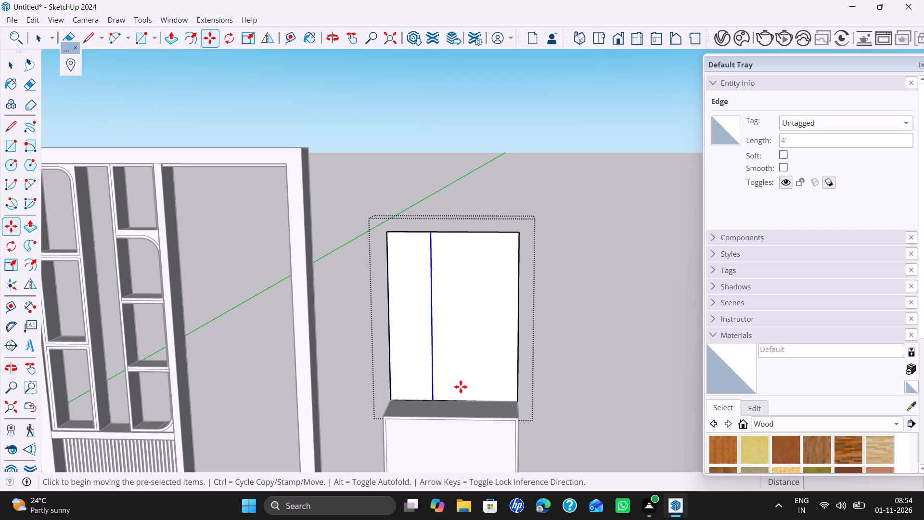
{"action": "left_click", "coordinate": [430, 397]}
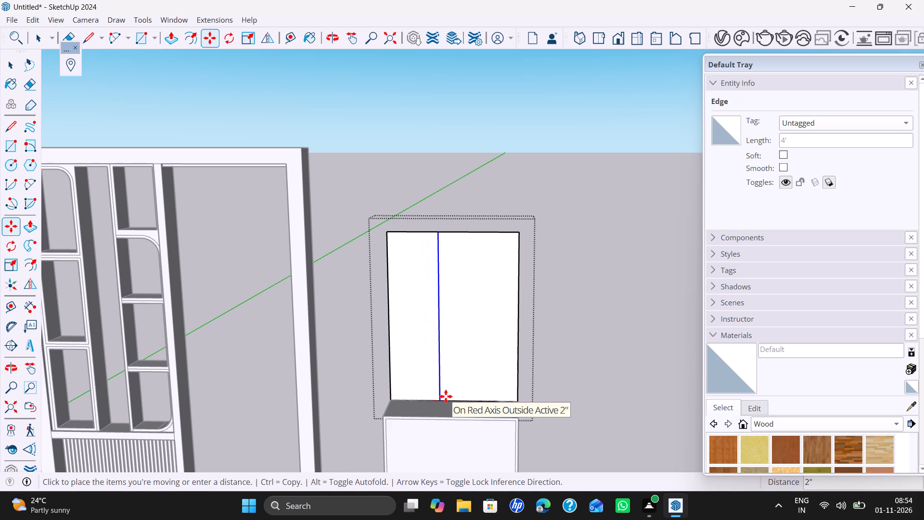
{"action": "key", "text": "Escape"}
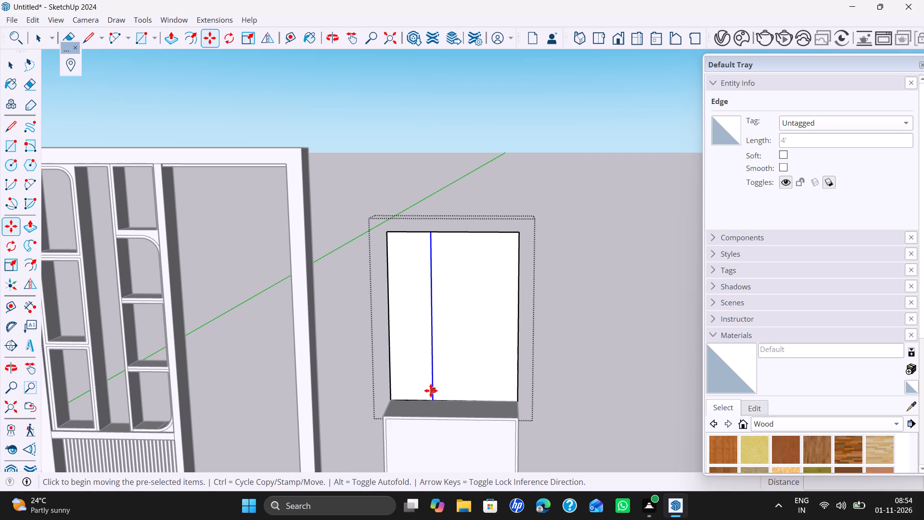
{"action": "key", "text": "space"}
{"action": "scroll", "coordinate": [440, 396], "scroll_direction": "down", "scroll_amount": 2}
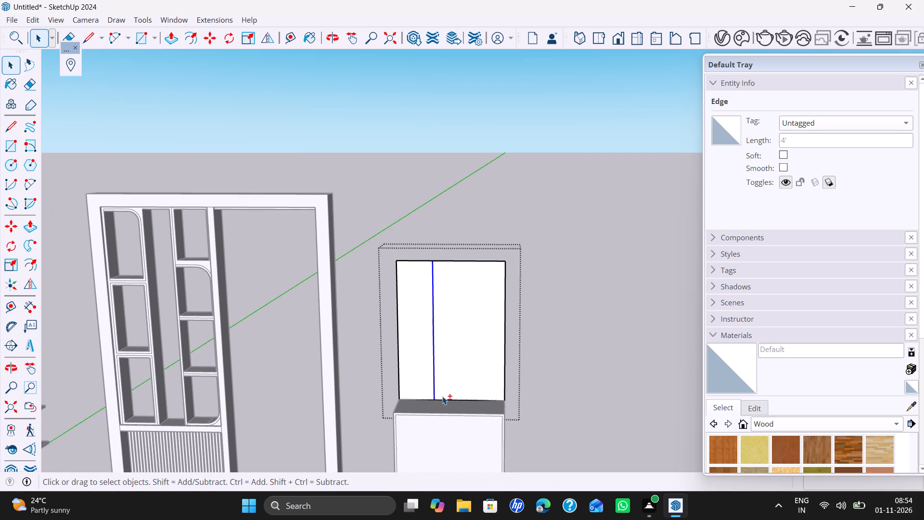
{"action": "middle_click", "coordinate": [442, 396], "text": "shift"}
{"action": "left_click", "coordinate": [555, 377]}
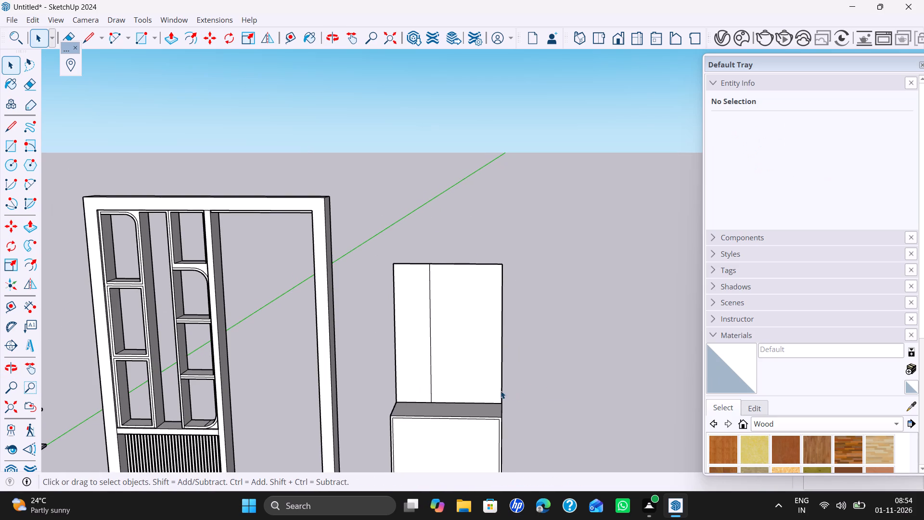
Copy the divider line 18 mm to its right inside the back panel group.
{"action": "double_click", "coordinate": [438, 346]}
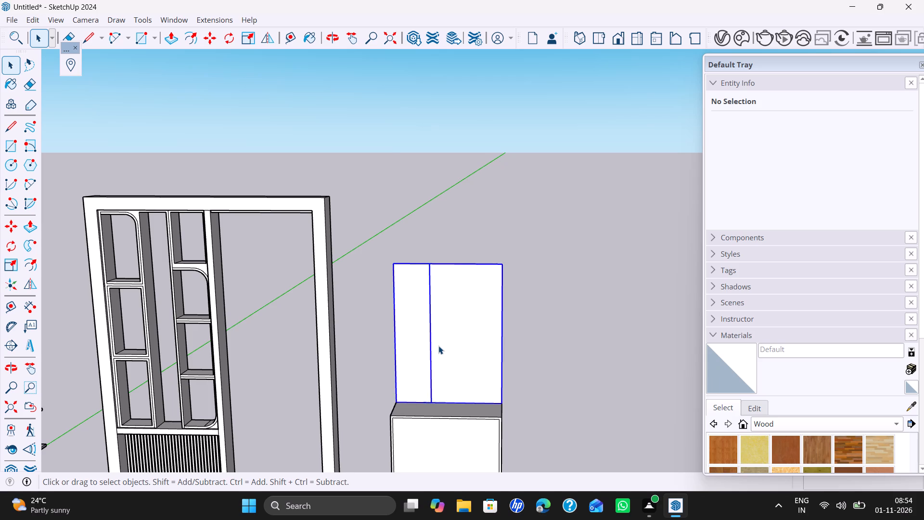
{"action": "left_click", "coordinate": [429, 298]}
{"action": "key", "text": "m"}
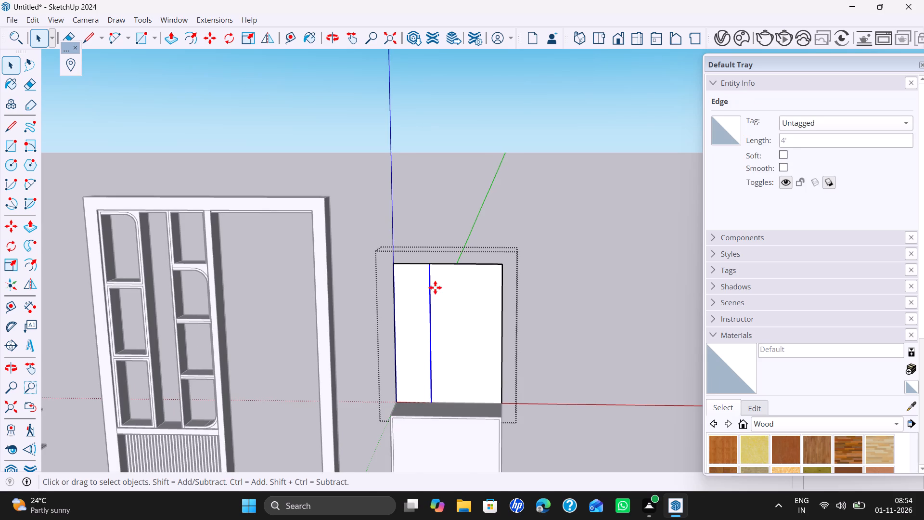
{"action": "left_click", "coordinate": [426, 264], "text": "ctrl"}
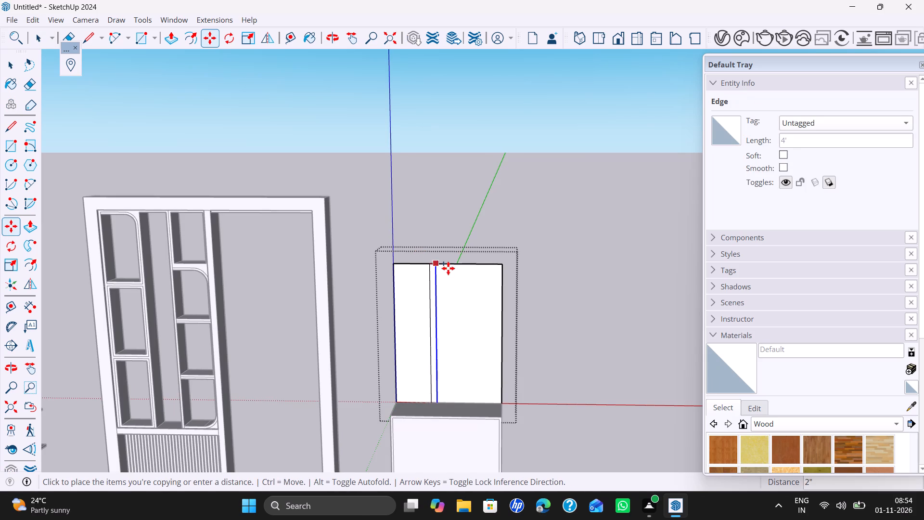
{"action": "scroll", "coordinate": [450, 268], "scroll_direction": "up", "scroll_amount": 1}
{"action": "type", "text": "18mm"}
{"action": "key", "text": "Return"}
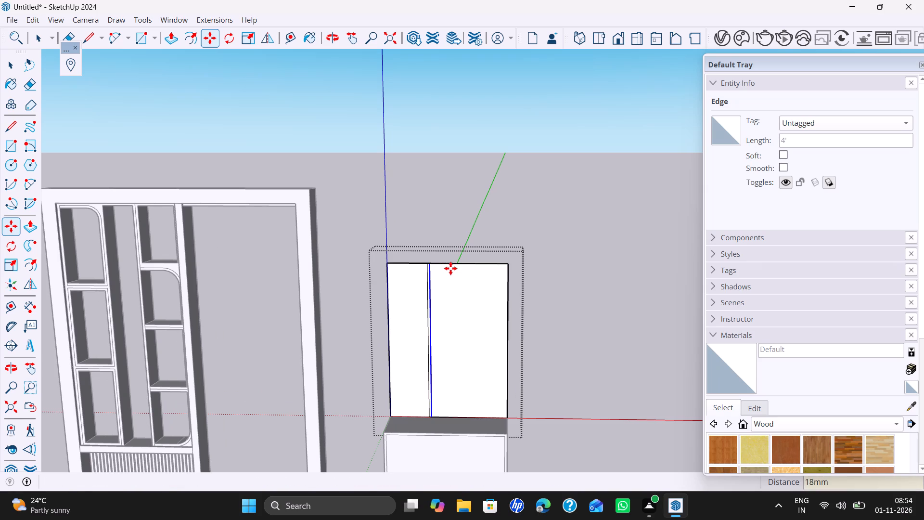
{"action": "key", "text": "space"}
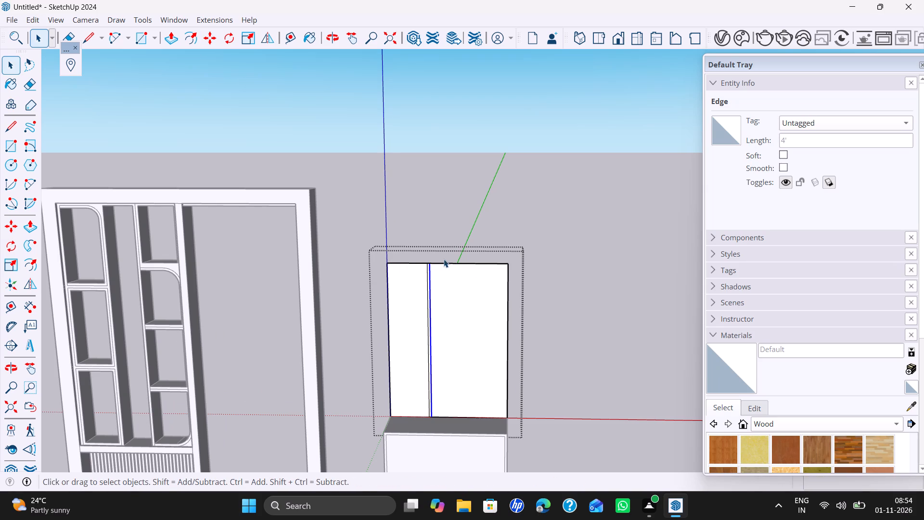
Divide the top edge of the panel's wider right section into 15 equal segments.
{"action": "scroll", "coordinate": [444, 259], "scroll_direction": "up", "scroll_amount": 2}
{"action": "left_click", "coordinate": [470, 265]}
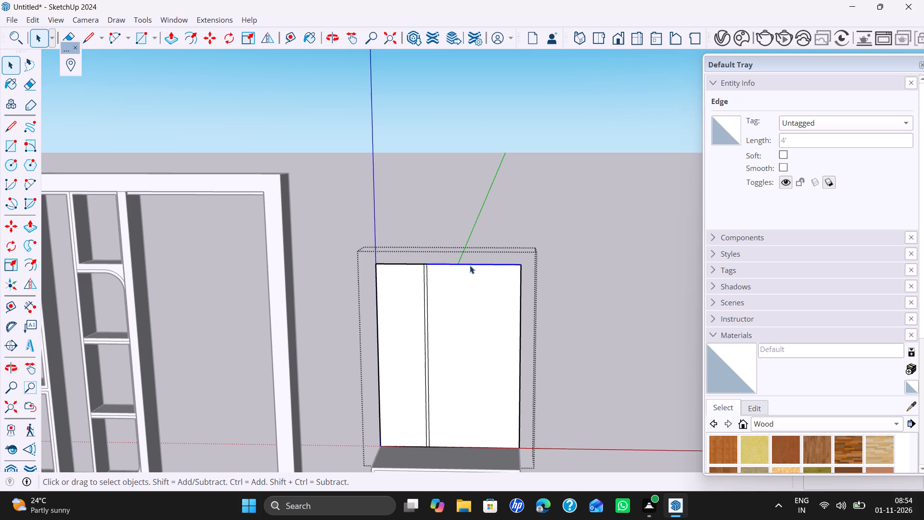
{"action": "right_click", "coordinate": [470, 265]}
{"action": "left_click", "coordinate": [498, 349]}
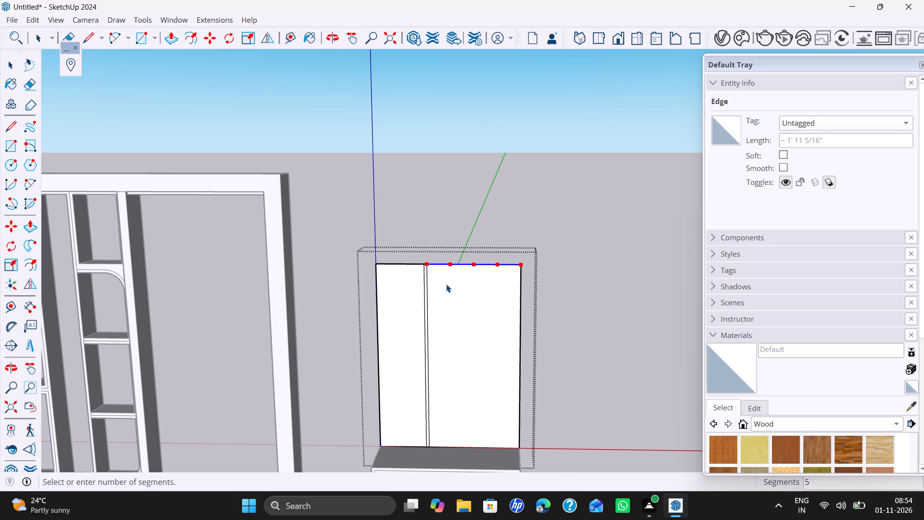
{"action": "scroll", "coordinate": [439, 279], "scroll_direction": "up", "scroll_amount": 6}
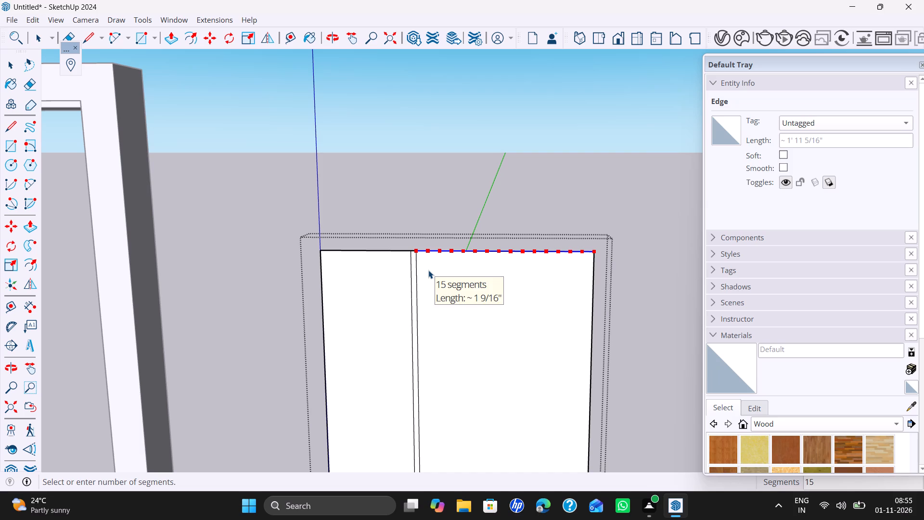
{"action": "left_click", "coordinate": [428, 270]}
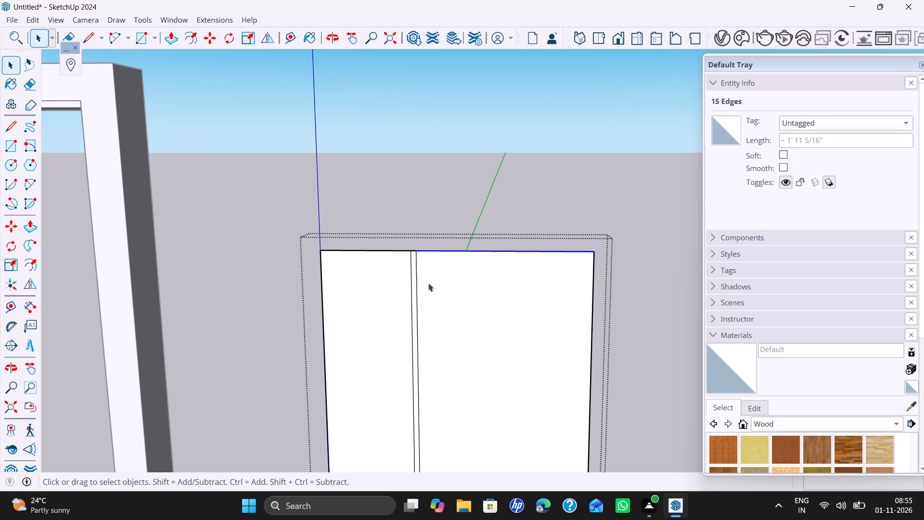
Draw a vertical line from the first division point on the wider section's top edge down to the panel's bottom edge.
{"action": "key", "text": "p"}
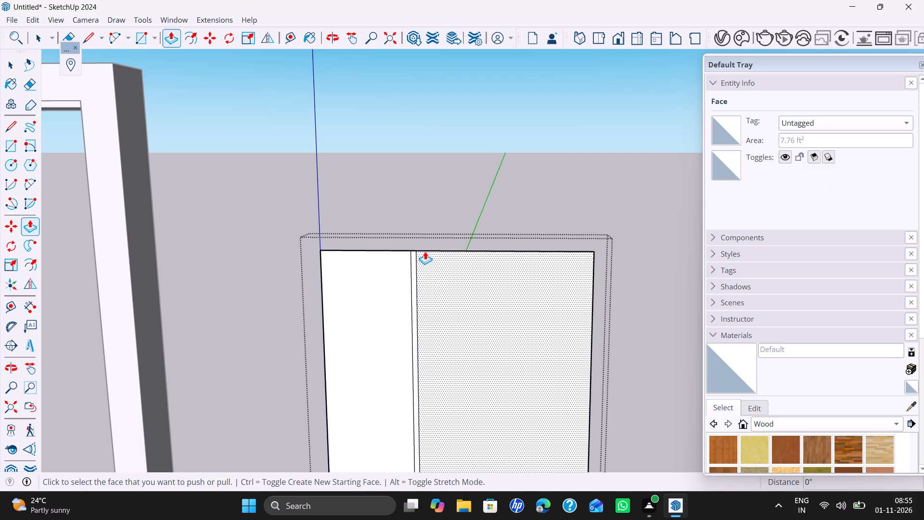
{"action": "key", "text": "space"}
{"action": "key", "text": "l"}
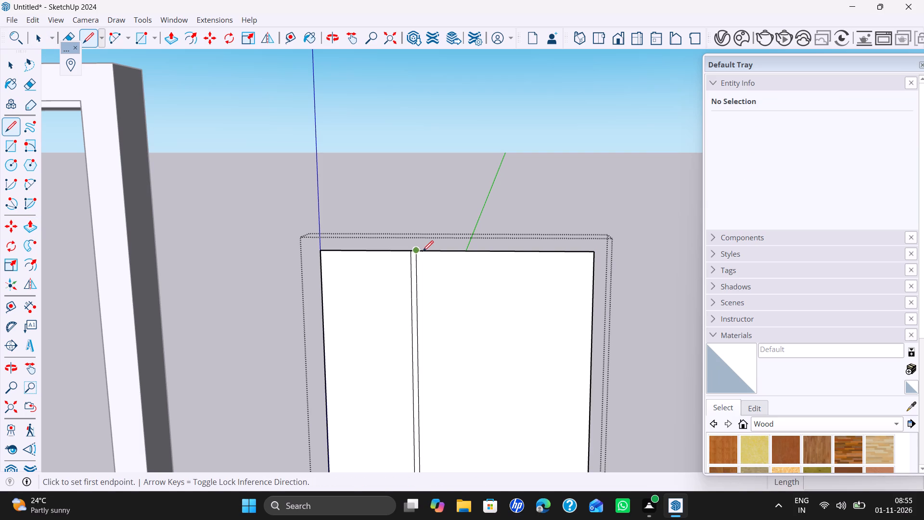
{"action": "scroll", "coordinate": [423, 251], "scroll_direction": "up", "scroll_amount": 16}
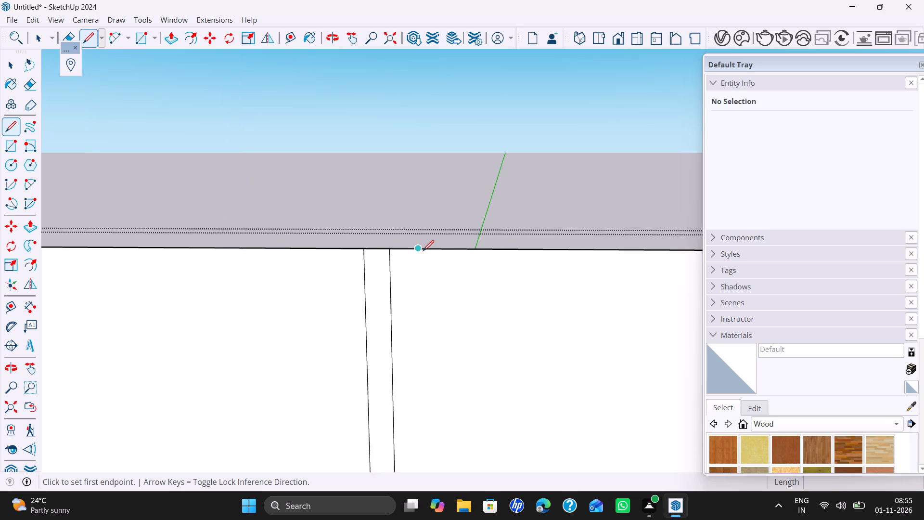
{"action": "left_click", "coordinate": [453, 247]}
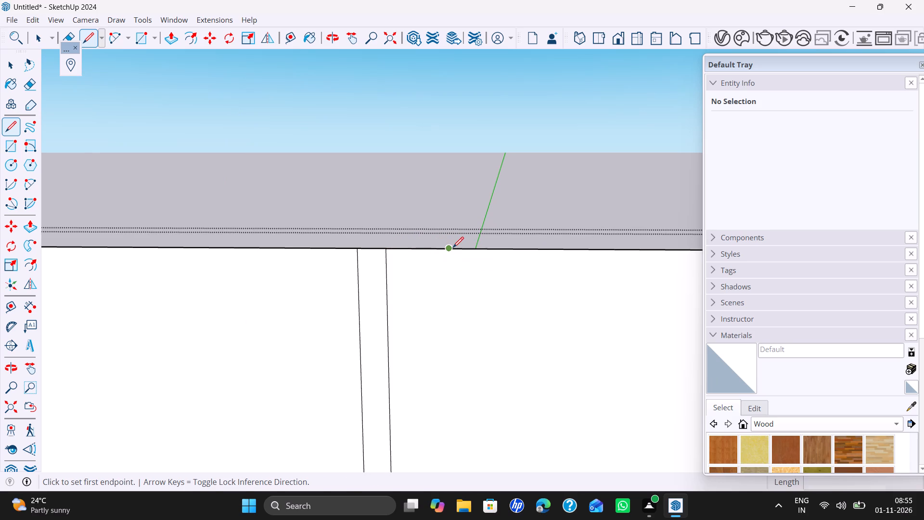
{"action": "key", "text": "Up"}
{"action": "scroll", "coordinate": [445, 275], "scroll_direction": "down", "scroll_amount": 8}
{"action": "scroll", "coordinate": [436, 323], "scroll_direction": "down", "scroll_amount": 13}
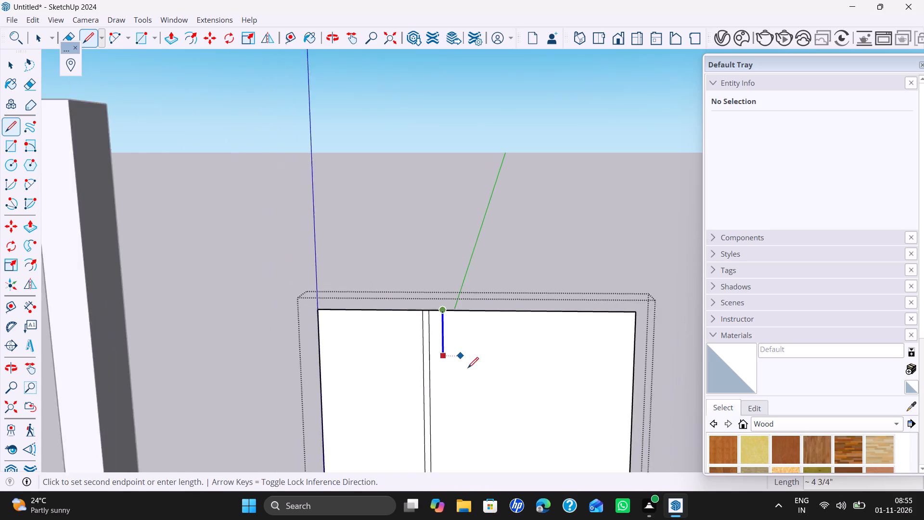
{"action": "scroll", "coordinate": [468, 368], "scroll_direction": "down", "scroll_amount": 8}
{"action": "middle_click_drag", "start_coordinate": [467, 384], "coordinate": [478, 258], "text": "shift"}
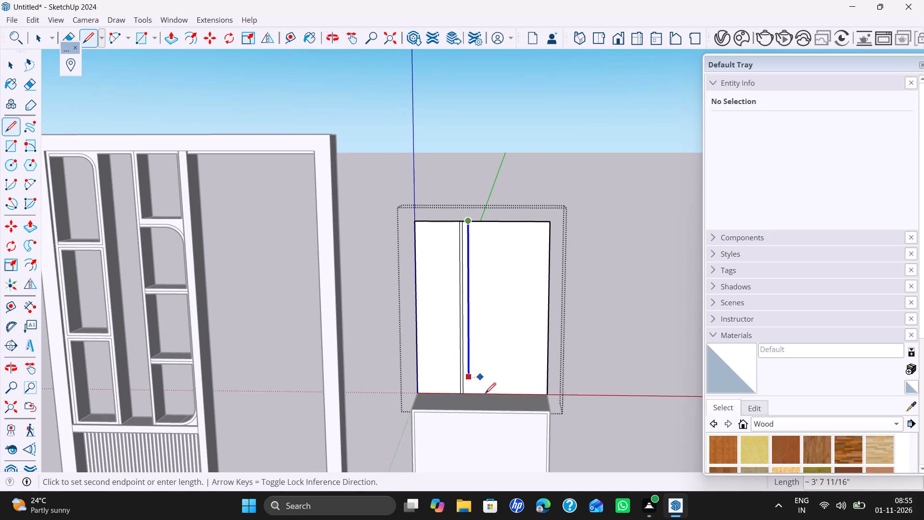
{"action": "scroll", "coordinate": [484, 391], "scroll_direction": "up", "scroll_amount": 4}
{"action": "left_click", "coordinate": [494, 391]}
{"action": "key", "text": "space"}
Copy the new vertical line about 1 9/16" at a time onto the second and third division points of the top edge.
{"action": "scroll", "coordinate": [471, 163], "scroll_direction": "up", "scroll_amount": 5}
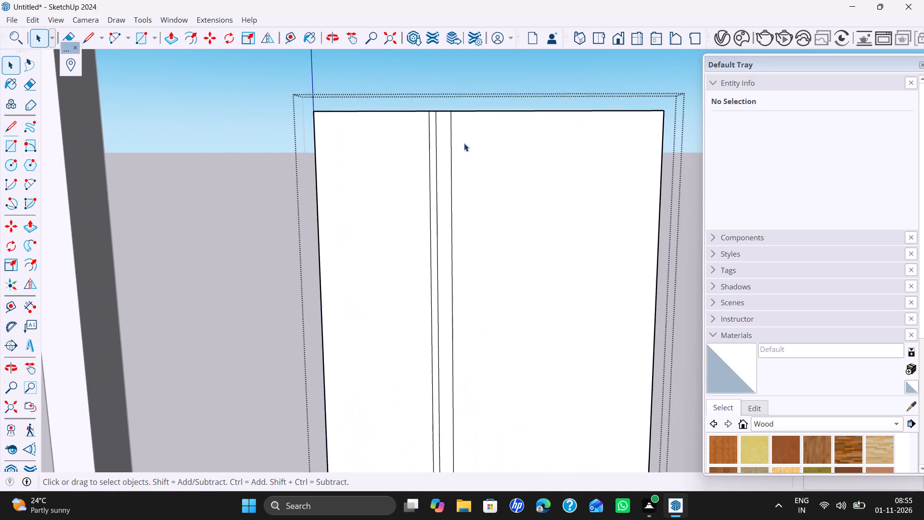
{"action": "scroll", "coordinate": [454, 103], "scroll_direction": "up", "scroll_amount": 9}
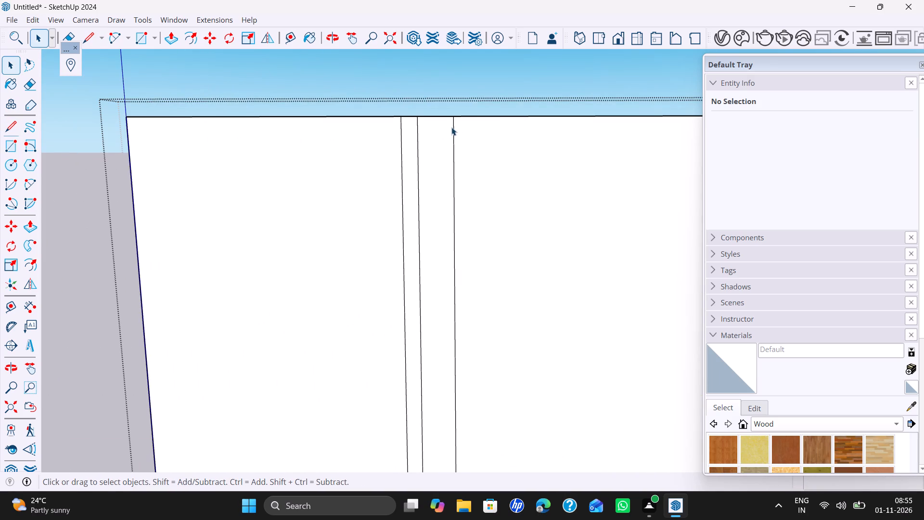
{"action": "left_click", "coordinate": [455, 126]}
{"action": "key", "text": "m"}
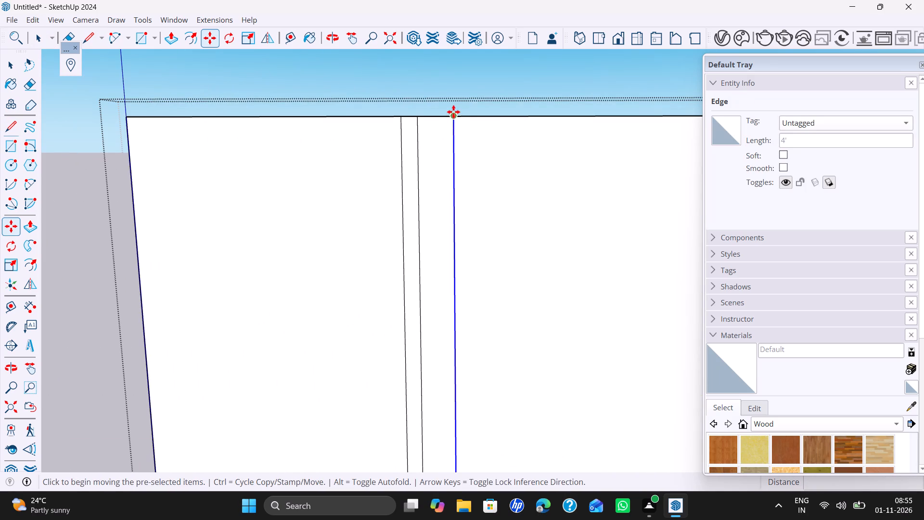
{"action": "left_click", "coordinate": [454, 113]}
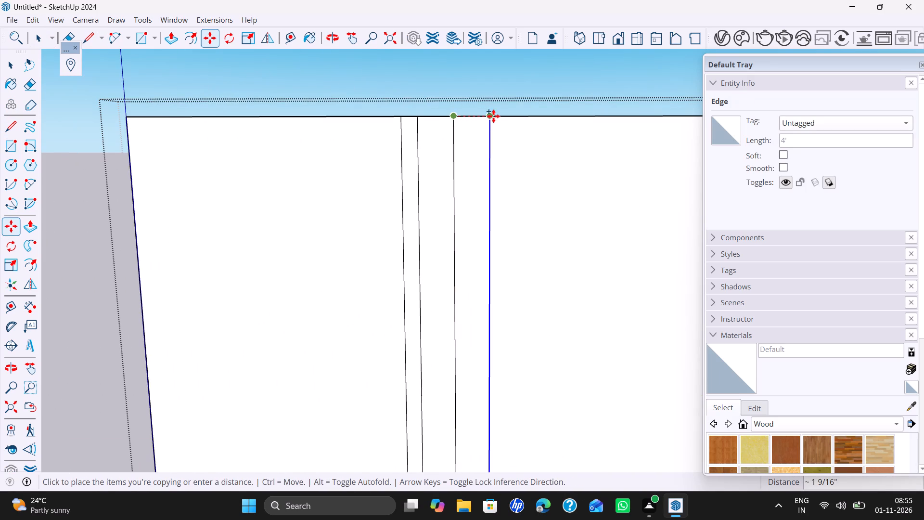
{"action": "left_click", "coordinate": [495, 116]}
{"action": "left_click", "coordinate": [492, 116]}
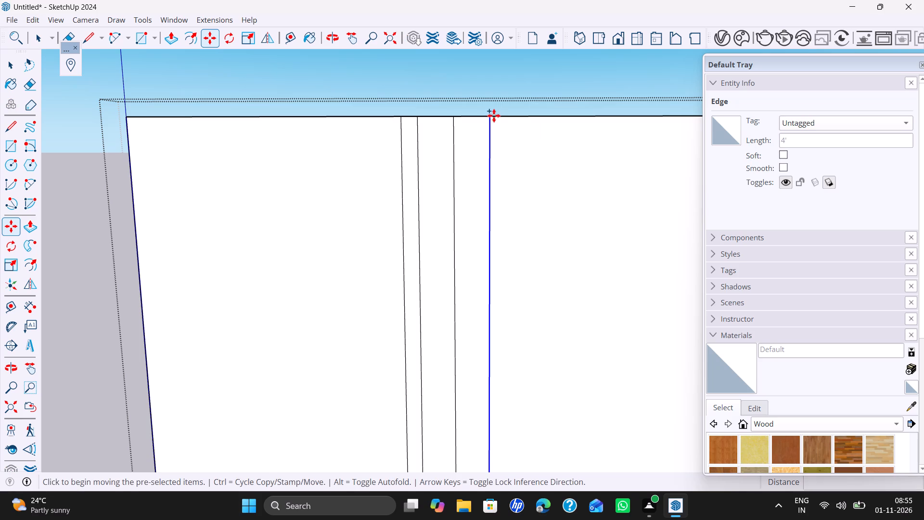
{"action": "left_click", "coordinate": [531, 116]}
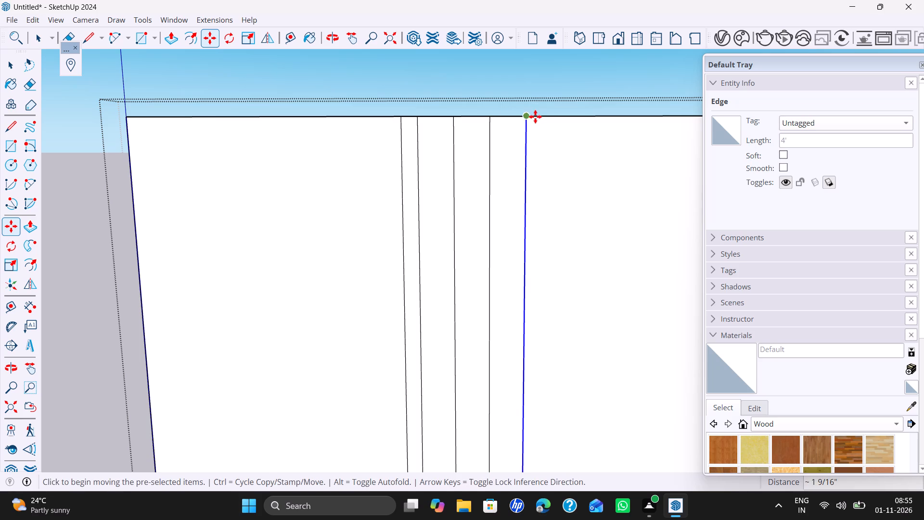
Continue copying the vertical line onto the fourth, fifth and sixth division points, about 1 9/16" apart.
{"action": "left_click", "coordinate": [526, 117]}
{"action": "middle_click_drag", "start_coordinate": [558, 120], "coordinate": [452, 122], "text": "shift"}
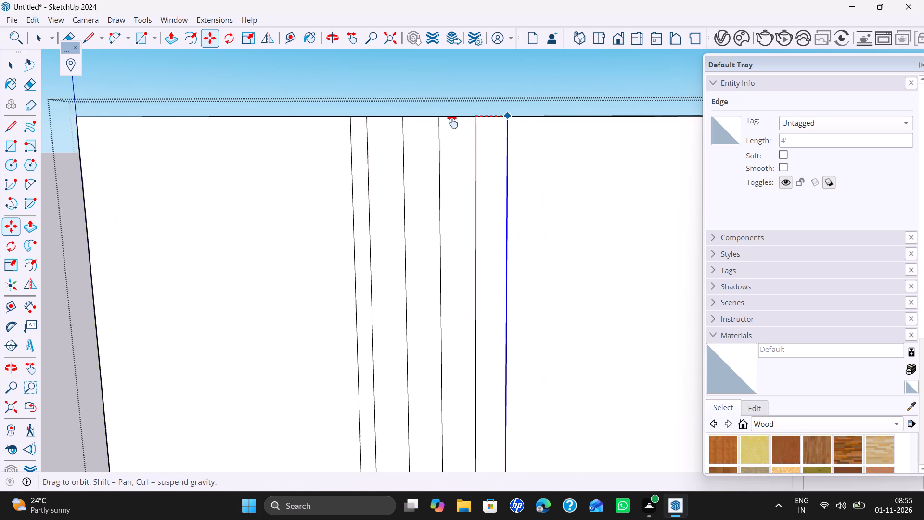
{"action": "middle_click_drag", "start_coordinate": [452, 122], "coordinate": [409, 129], "text": "shift"}
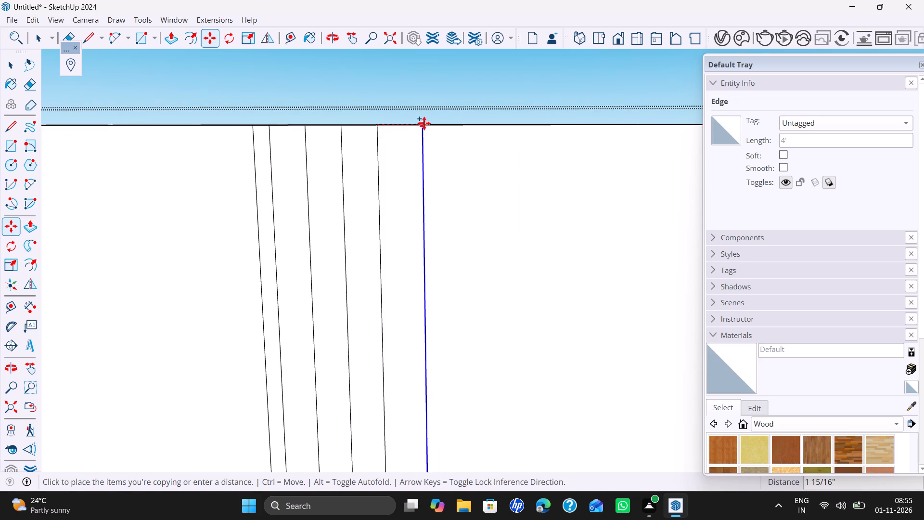
{"action": "scroll", "coordinate": [427, 124], "scroll_direction": "up", "scroll_amount": 8}
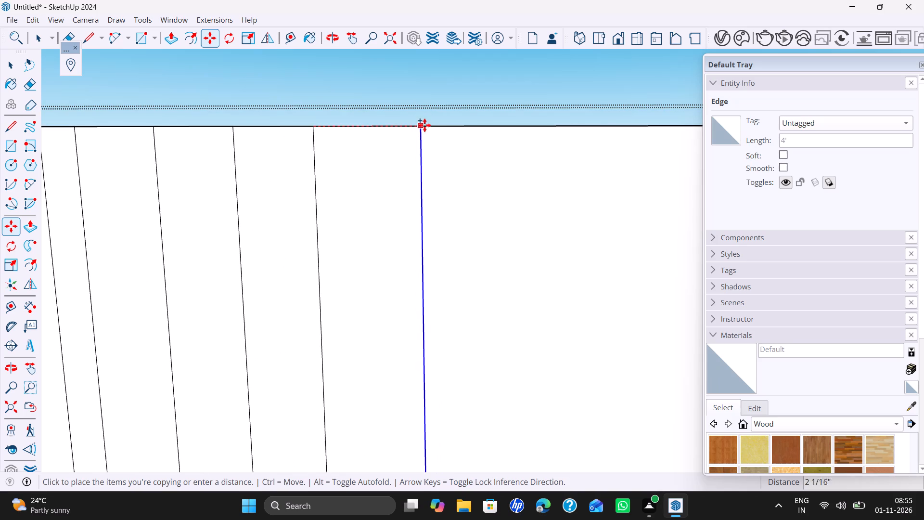
{"action": "scroll", "coordinate": [438, 126], "scroll_direction": "up", "scroll_amount": 4}
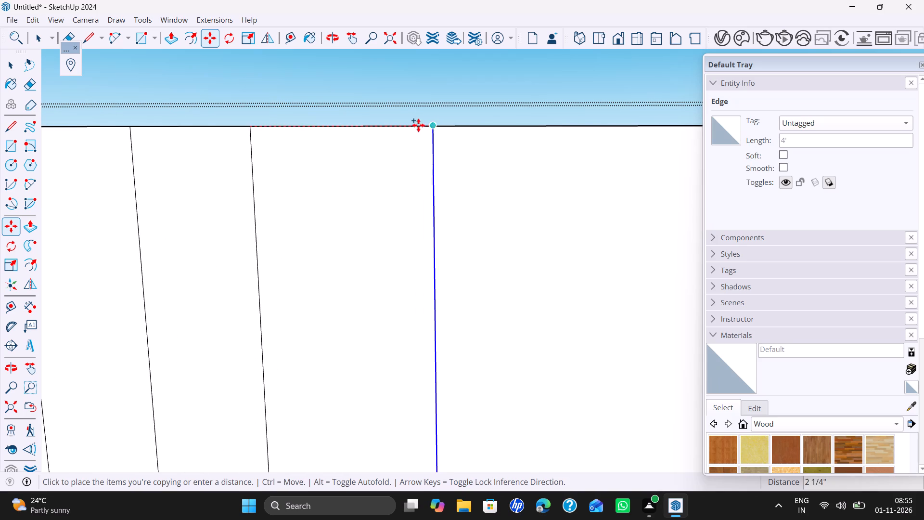
{"action": "left_click", "coordinate": [376, 125]}
{"action": "scroll", "coordinate": [376, 125], "scroll_direction": "down", "scroll_amount": 4}
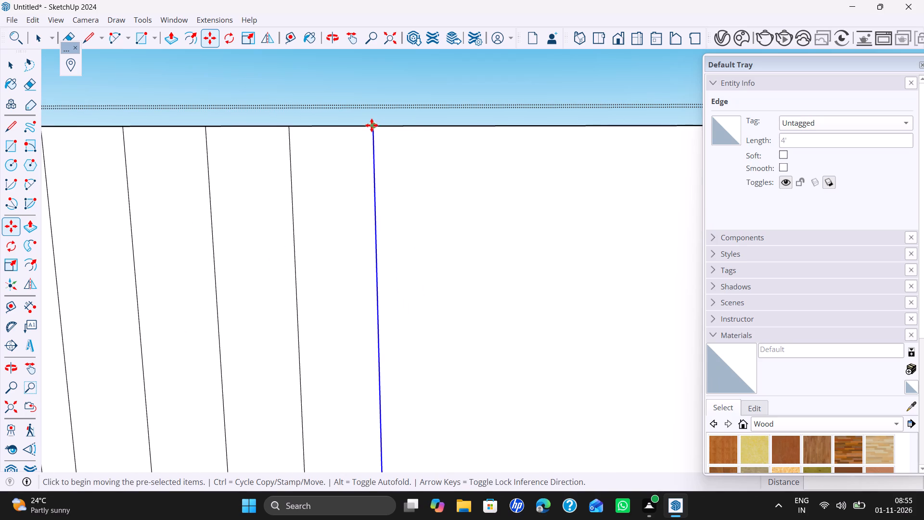
{"action": "left_click", "coordinate": [374, 124]}
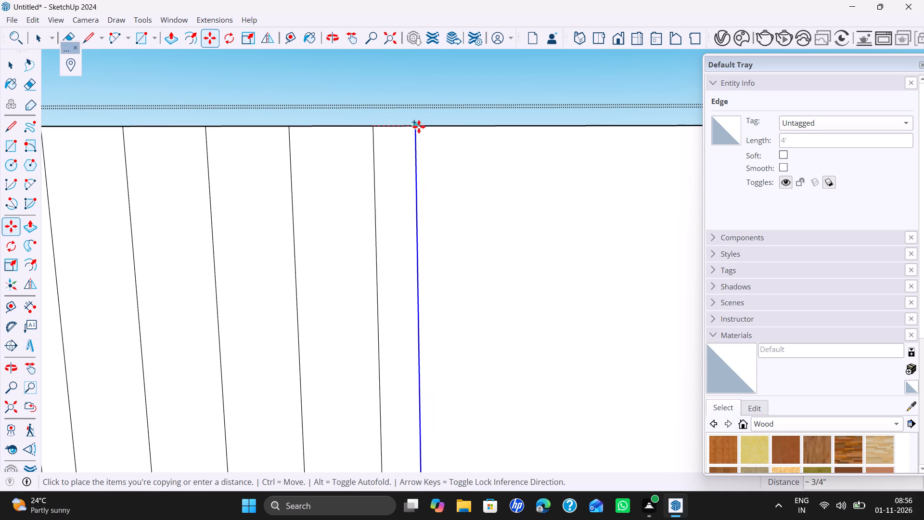
{"action": "scroll", "coordinate": [419, 127], "scroll_direction": "up", "scroll_amount": 4}
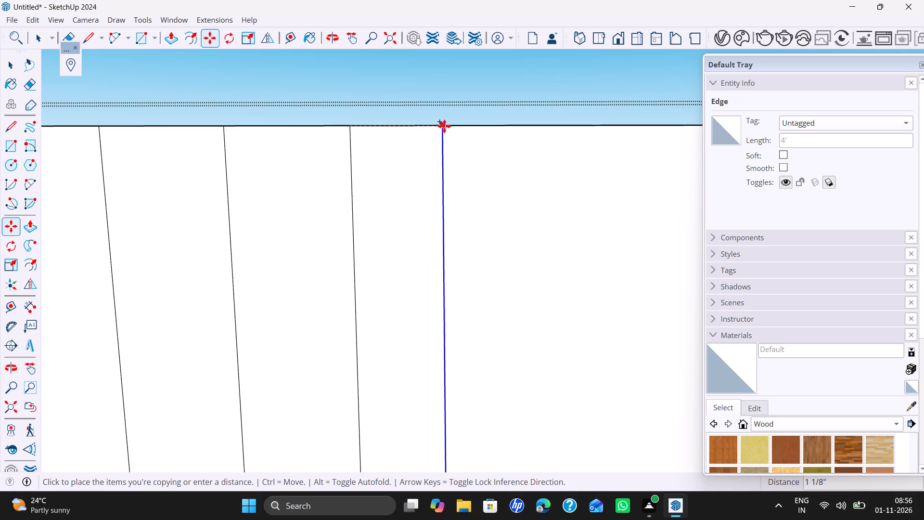
{"action": "scroll", "coordinate": [477, 122], "scroll_direction": "up", "scroll_amount": 4}
{"action": "left_click", "coordinate": [477, 122]}
{"action": "left_click", "coordinate": [477, 124]}
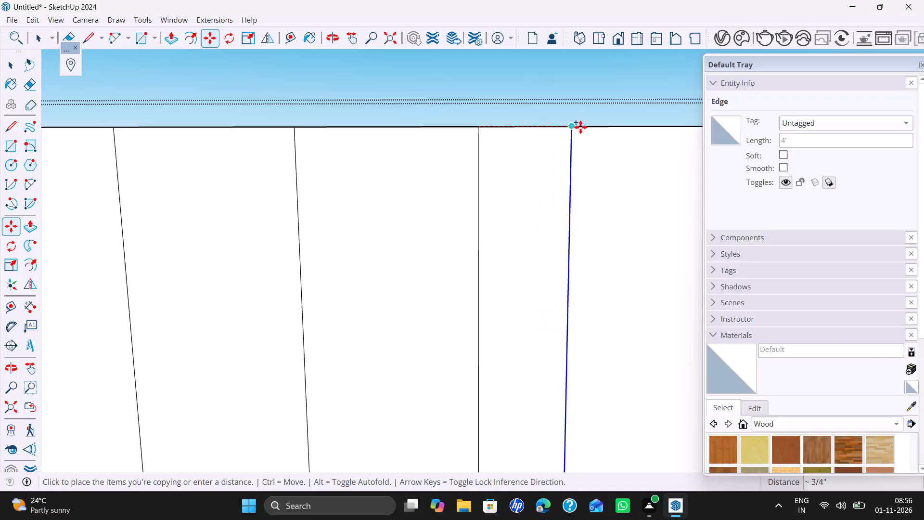
{"action": "left_click", "coordinate": [665, 125]}
Copy the latest vertical line onto the seventh, eighth and ninth division points, about 1 9/16" apart.
{"action": "scroll", "coordinate": [666, 136], "scroll_direction": "down", "scroll_amount": 6}
{"action": "middle_click_drag", "start_coordinate": [665, 148], "coordinate": [433, 185], "text": "shift"}
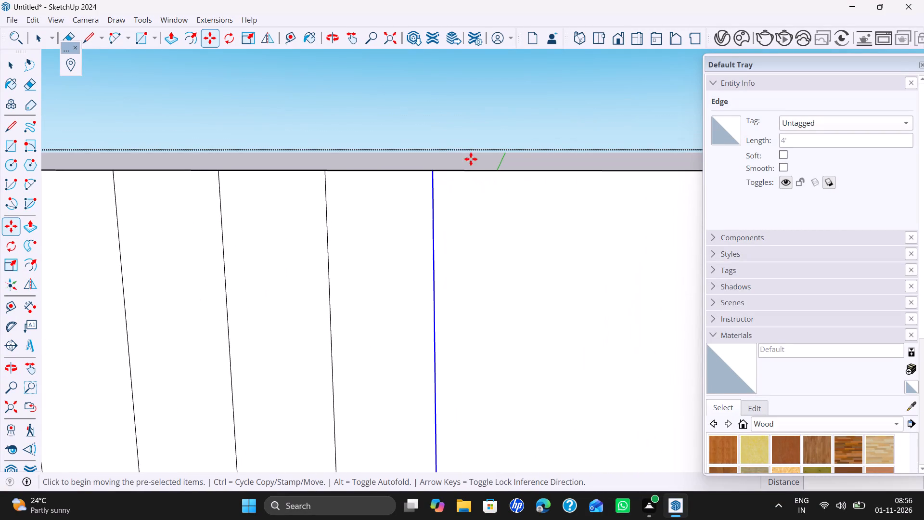
{"action": "left_click", "coordinate": [435, 166], "text": "ctrl"}
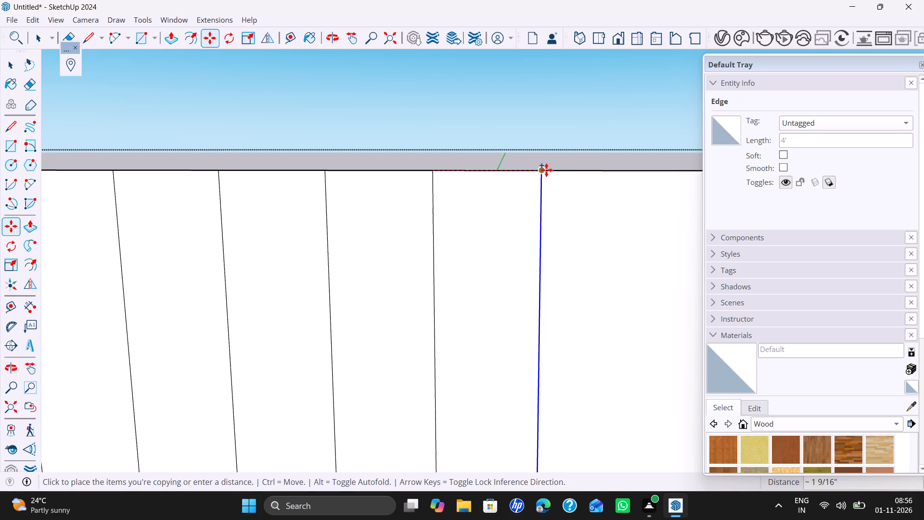
{"action": "left_click", "coordinate": [544, 170]}
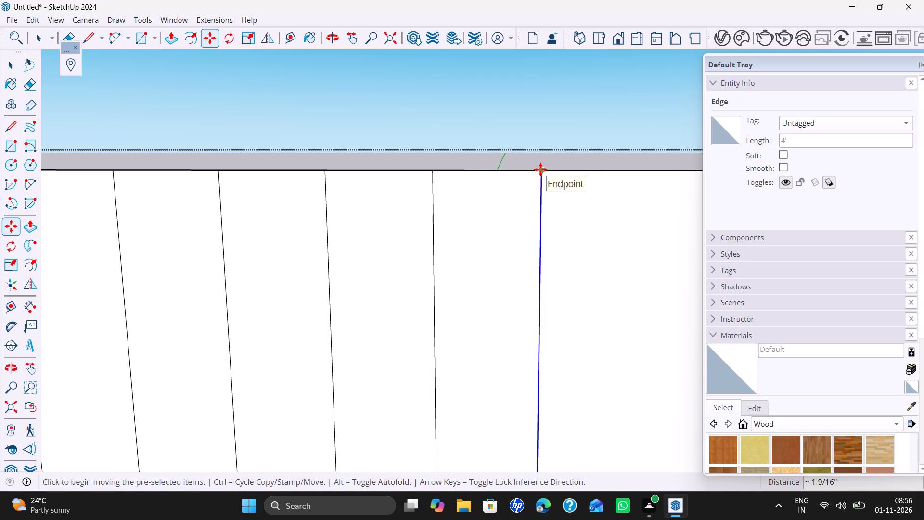
{"action": "left_click", "coordinate": [540, 169]}
{"action": "scroll", "coordinate": [583, 171], "scroll_direction": "down", "scroll_amount": 3}
{"action": "middle_click_drag", "start_coordinate": [563, 172], "coordinate": [388, 204], "text": "shift"}
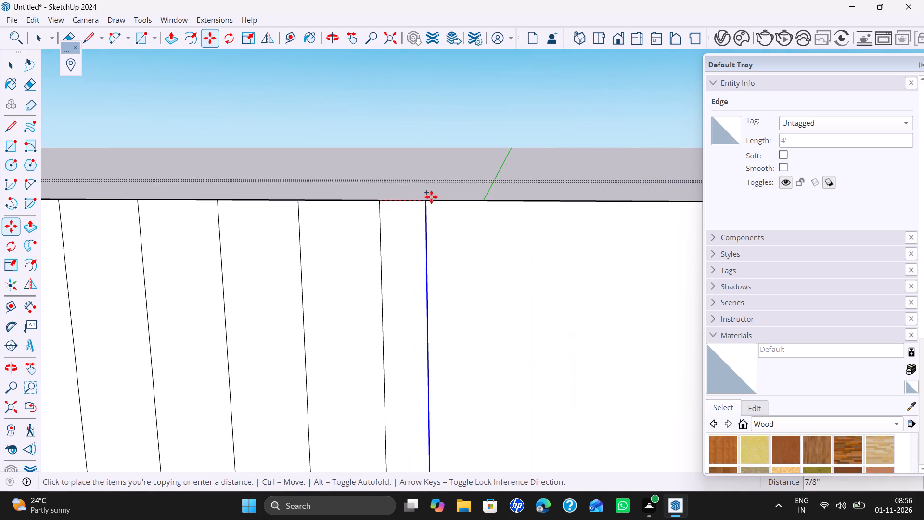
{"action": "left_click", "coordinate": [466, 198]}
{"action": "left_click", "coordinate": [462, 199]}
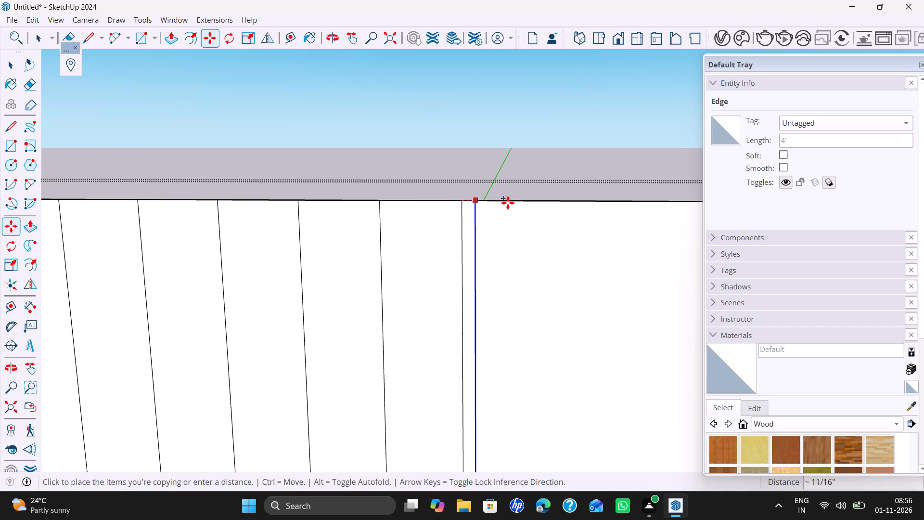
{"action": "left_click", "coordinate": [548, 201]}
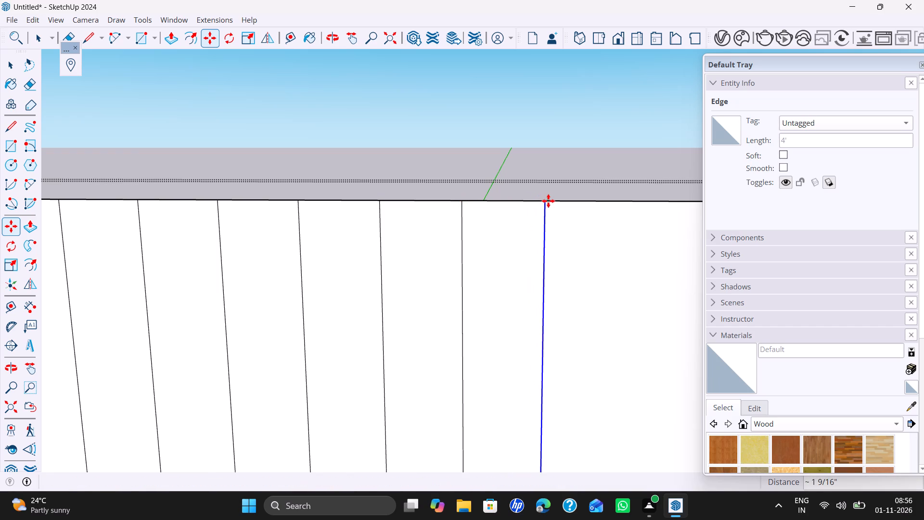
Add four more copies of the vertical line on the tenth to thirteenth division points, about 1 9/16" apart.
{"action": "left_click", "coordinate": [546, 199]}
{"action": "middle_click_drag", "start_coordinate": [565, 196], "coordinate": [526, 201], "text": "shift"}
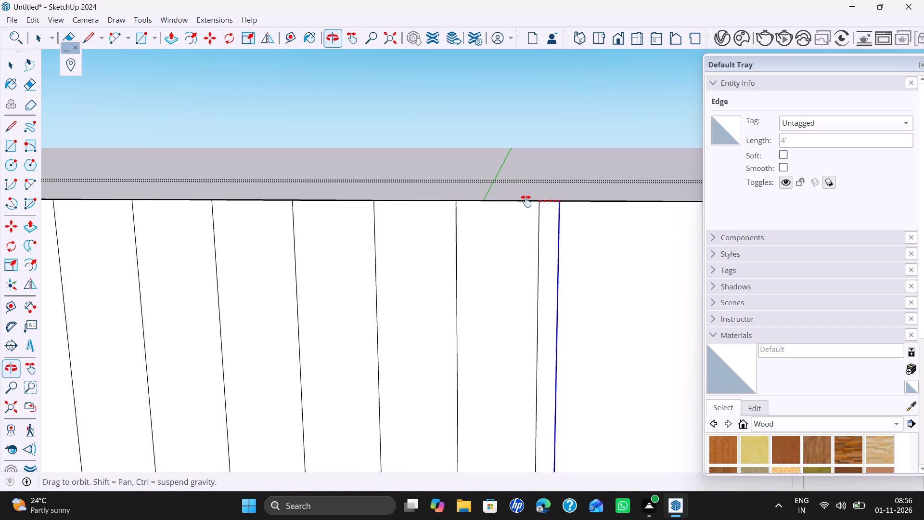
{"action": "middle_click_drag", "start_coordinate": [526, 201], "coordinate": [388, 208], "text": "shift"}
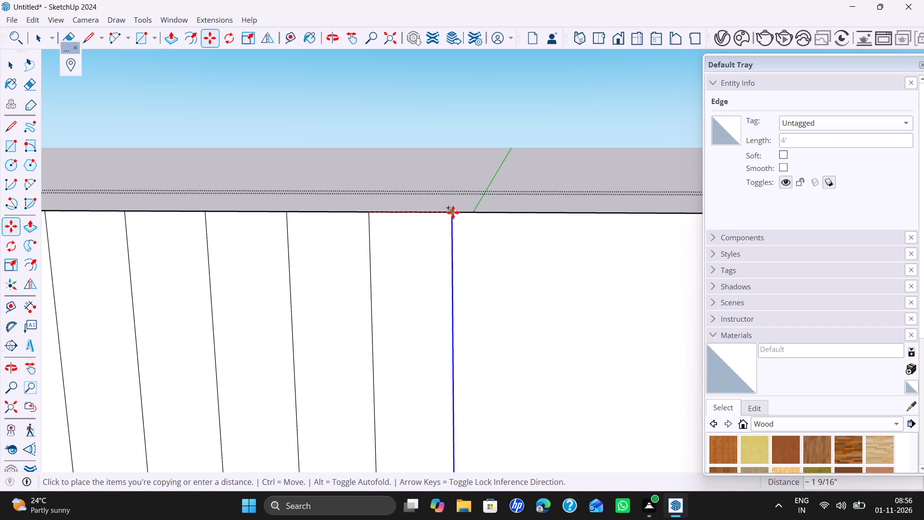
{"action": "left_click", "coordinate": [453, 211]}
{"action": "left_click", "coordinate": [453, 209], "text": "ctrl"}
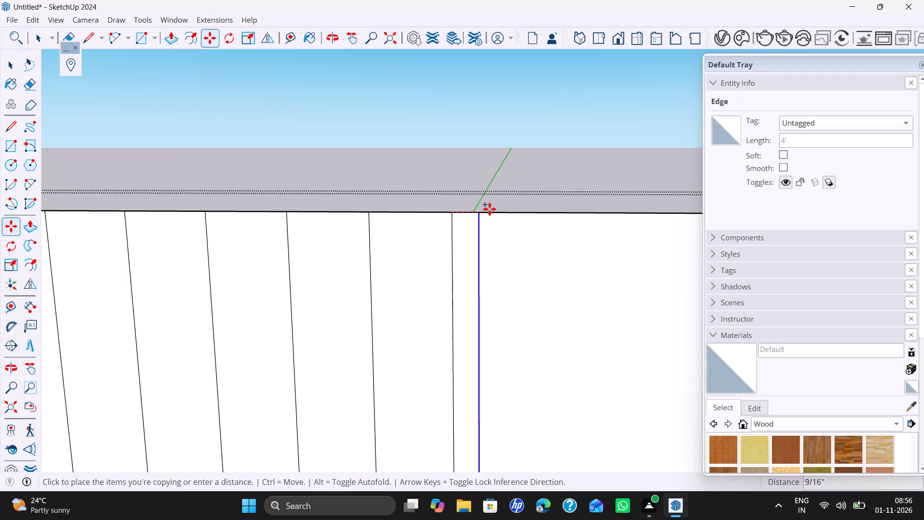
{"action": "left_click", "coordinate": [539, 212]}
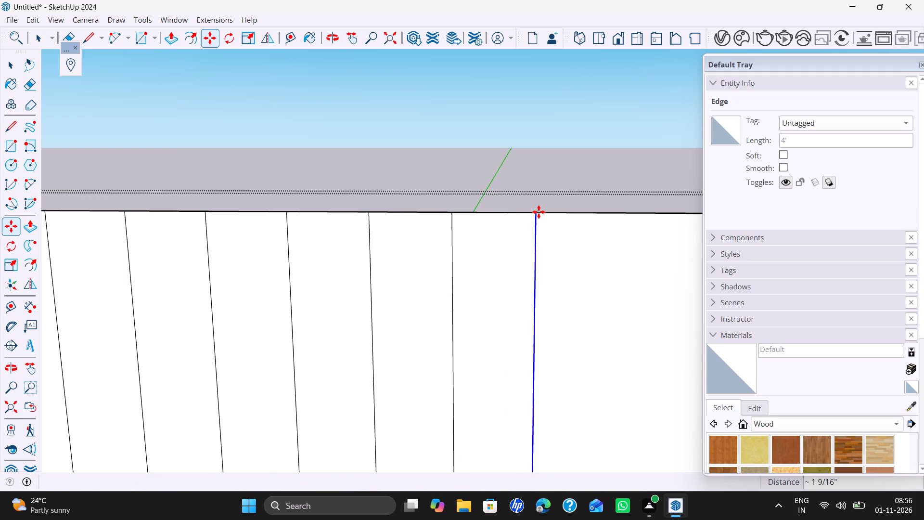
{"action": "left_click", "coordinate": [534, 211]}
{"action": "middle_click_drag", "start_coordinate": [562, 212], "coordinate": [417, 218]}
{"action": "scroll", "coordinate": [562, 212], "scroll_direction": "up", "scroll_amount": 1, "text": "shift"}
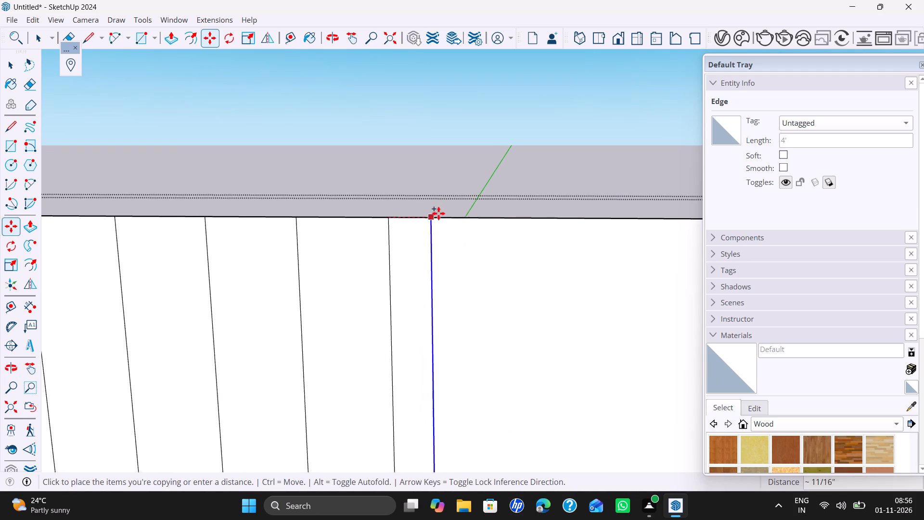
{"action": "left_click", "coordinate": [483, 218]}
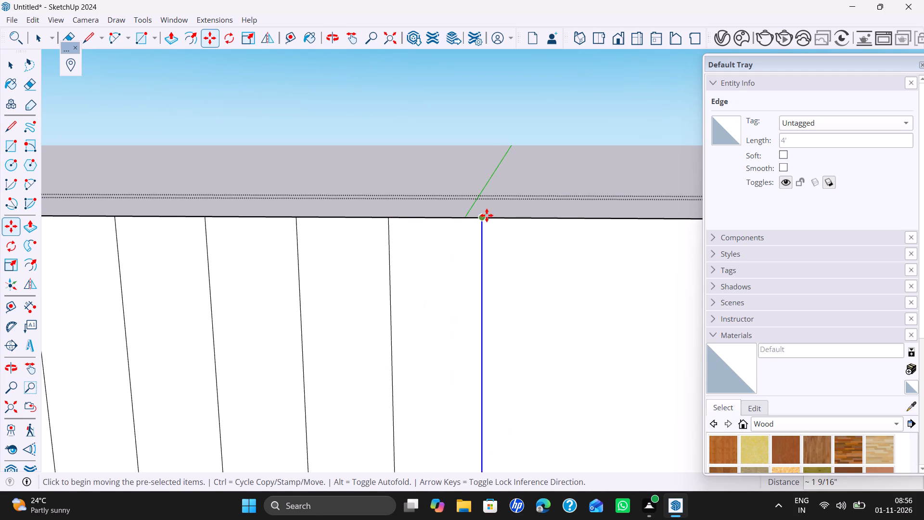
{"action": "left_click", "coordinate": [483, 214]}
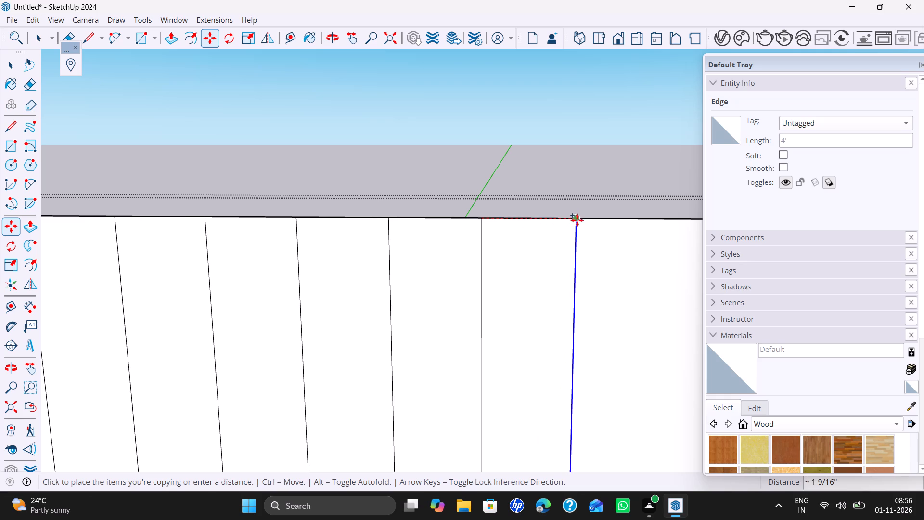
{"action": "left_click", "coordinate": [577, 218]}
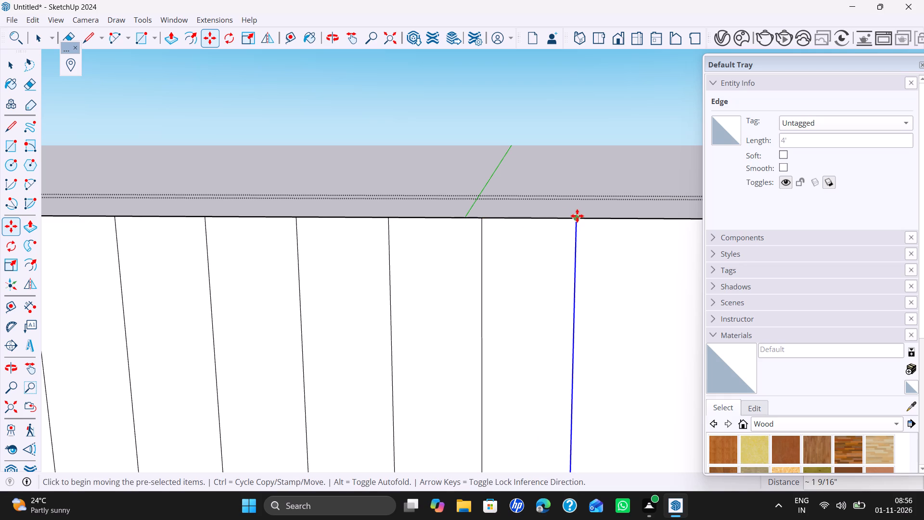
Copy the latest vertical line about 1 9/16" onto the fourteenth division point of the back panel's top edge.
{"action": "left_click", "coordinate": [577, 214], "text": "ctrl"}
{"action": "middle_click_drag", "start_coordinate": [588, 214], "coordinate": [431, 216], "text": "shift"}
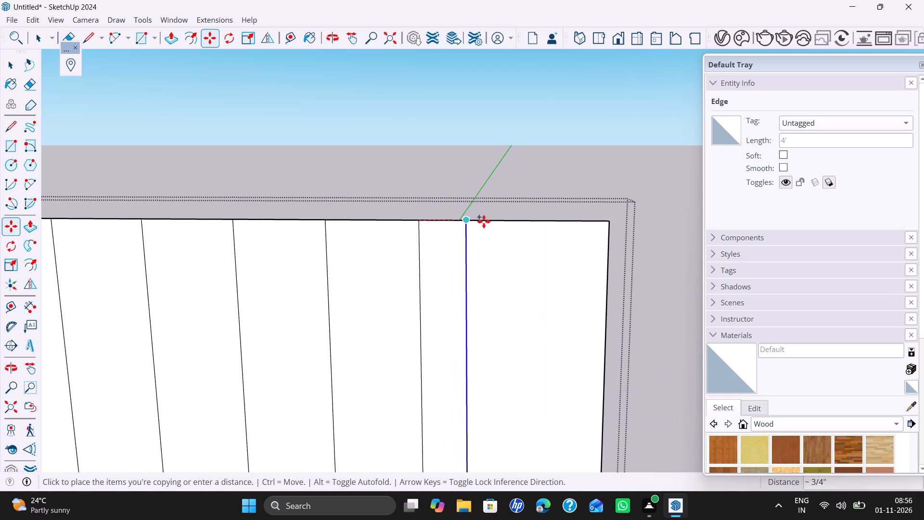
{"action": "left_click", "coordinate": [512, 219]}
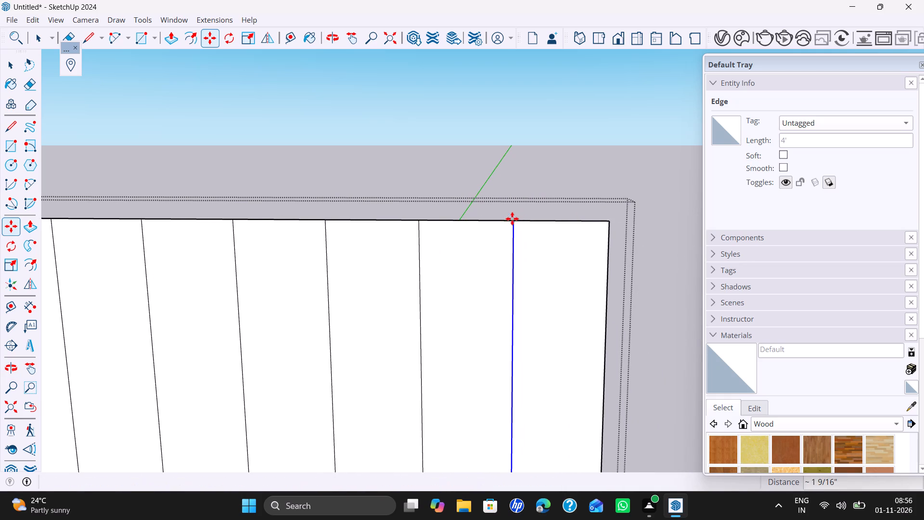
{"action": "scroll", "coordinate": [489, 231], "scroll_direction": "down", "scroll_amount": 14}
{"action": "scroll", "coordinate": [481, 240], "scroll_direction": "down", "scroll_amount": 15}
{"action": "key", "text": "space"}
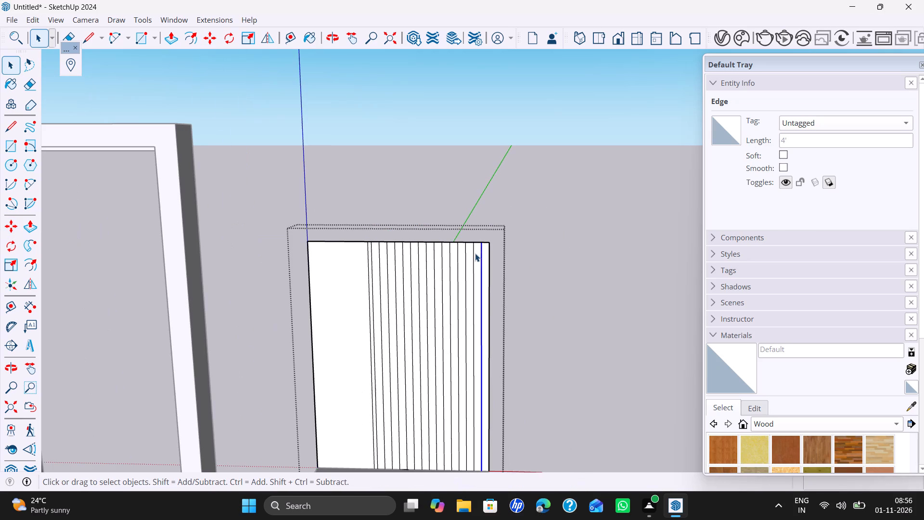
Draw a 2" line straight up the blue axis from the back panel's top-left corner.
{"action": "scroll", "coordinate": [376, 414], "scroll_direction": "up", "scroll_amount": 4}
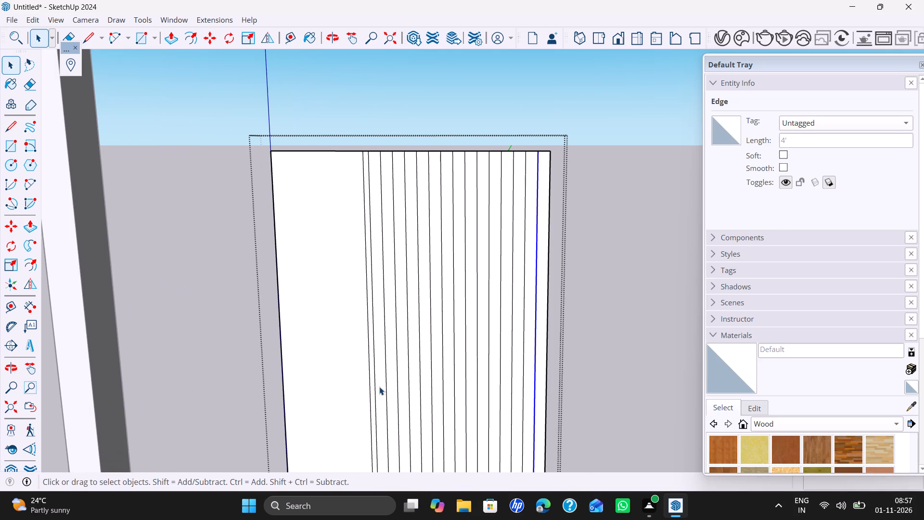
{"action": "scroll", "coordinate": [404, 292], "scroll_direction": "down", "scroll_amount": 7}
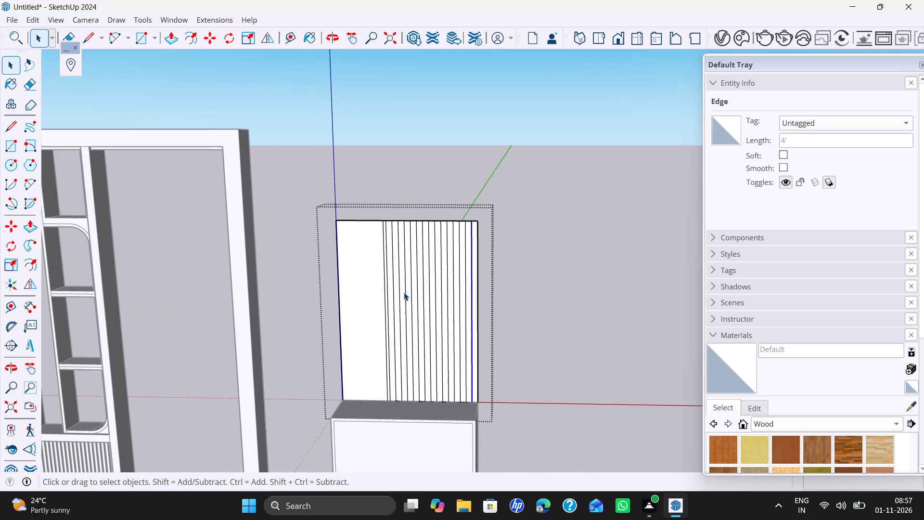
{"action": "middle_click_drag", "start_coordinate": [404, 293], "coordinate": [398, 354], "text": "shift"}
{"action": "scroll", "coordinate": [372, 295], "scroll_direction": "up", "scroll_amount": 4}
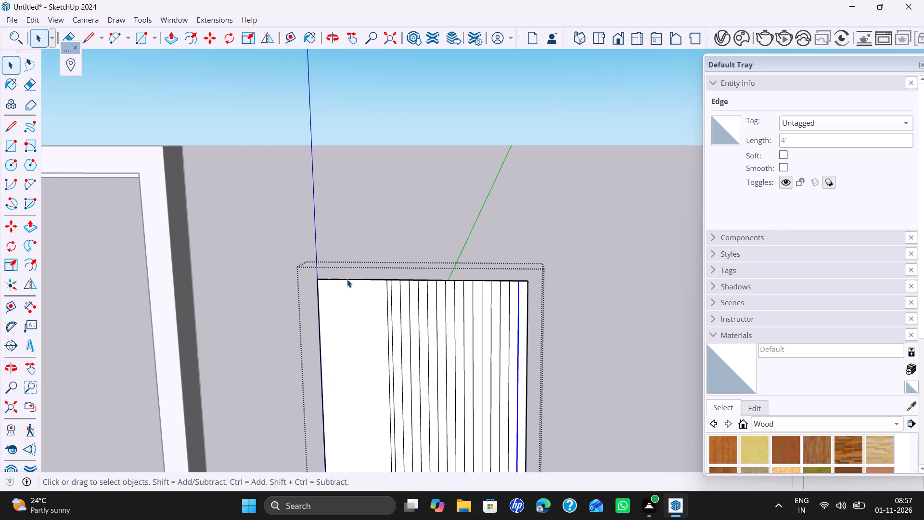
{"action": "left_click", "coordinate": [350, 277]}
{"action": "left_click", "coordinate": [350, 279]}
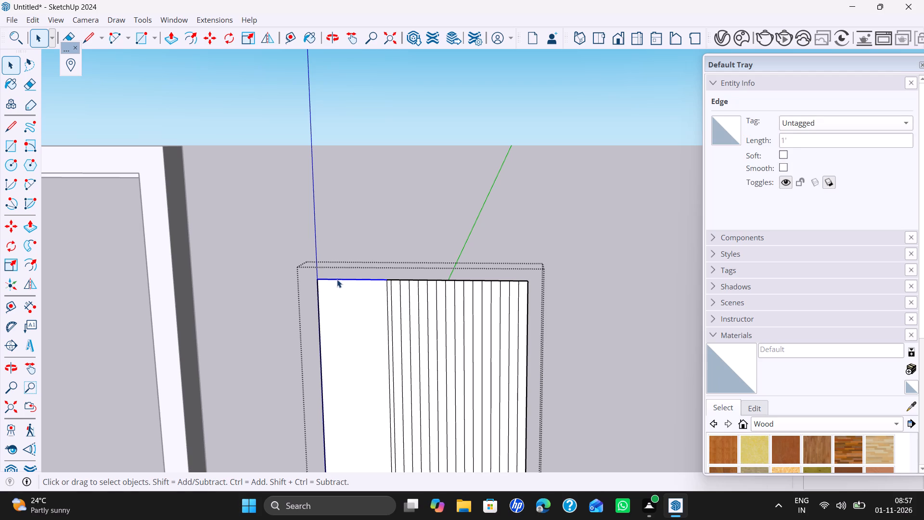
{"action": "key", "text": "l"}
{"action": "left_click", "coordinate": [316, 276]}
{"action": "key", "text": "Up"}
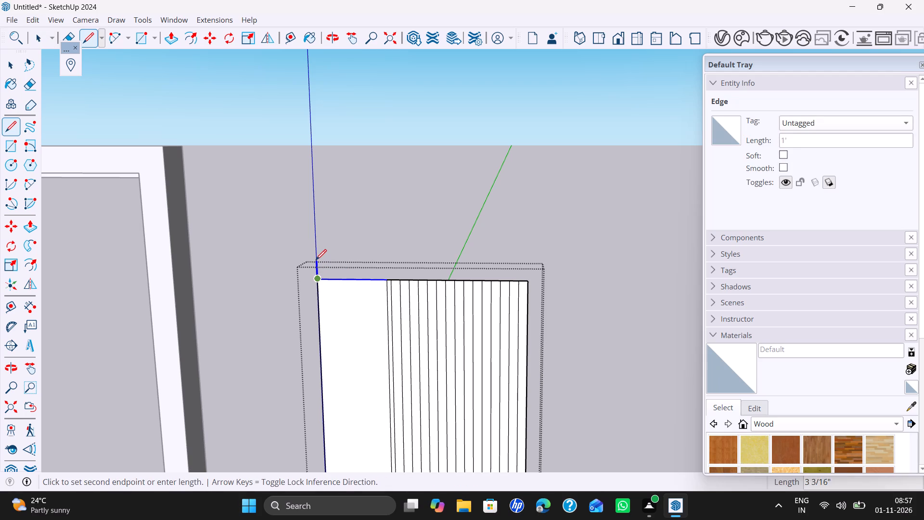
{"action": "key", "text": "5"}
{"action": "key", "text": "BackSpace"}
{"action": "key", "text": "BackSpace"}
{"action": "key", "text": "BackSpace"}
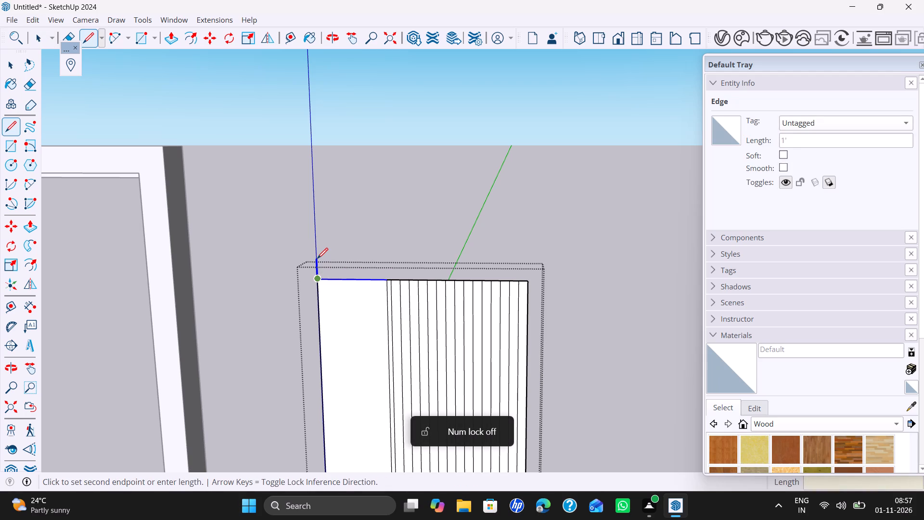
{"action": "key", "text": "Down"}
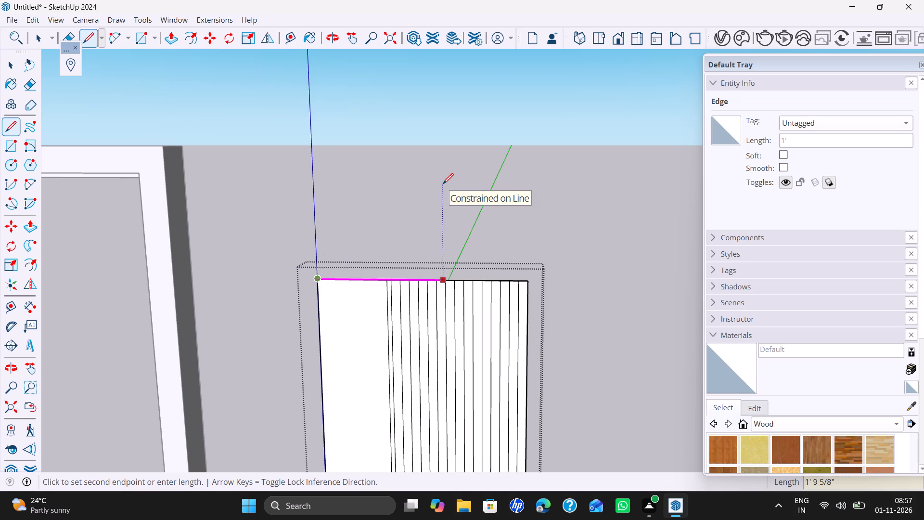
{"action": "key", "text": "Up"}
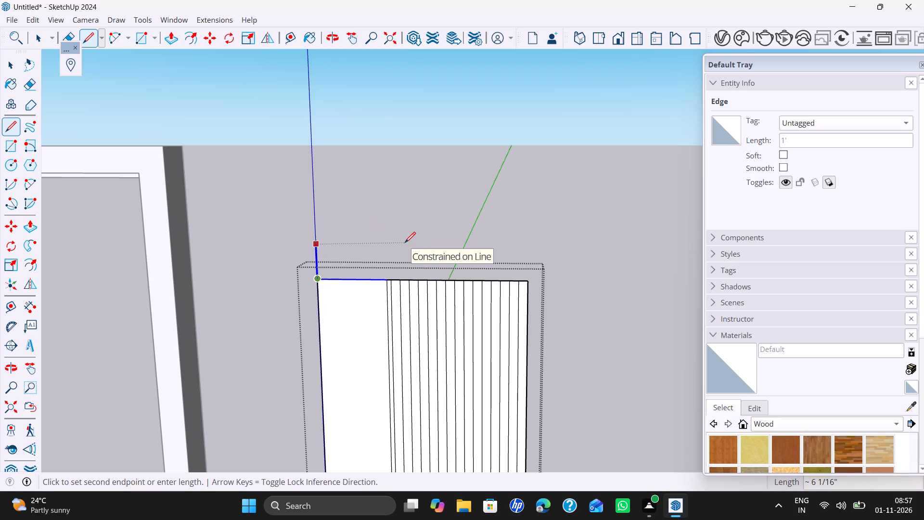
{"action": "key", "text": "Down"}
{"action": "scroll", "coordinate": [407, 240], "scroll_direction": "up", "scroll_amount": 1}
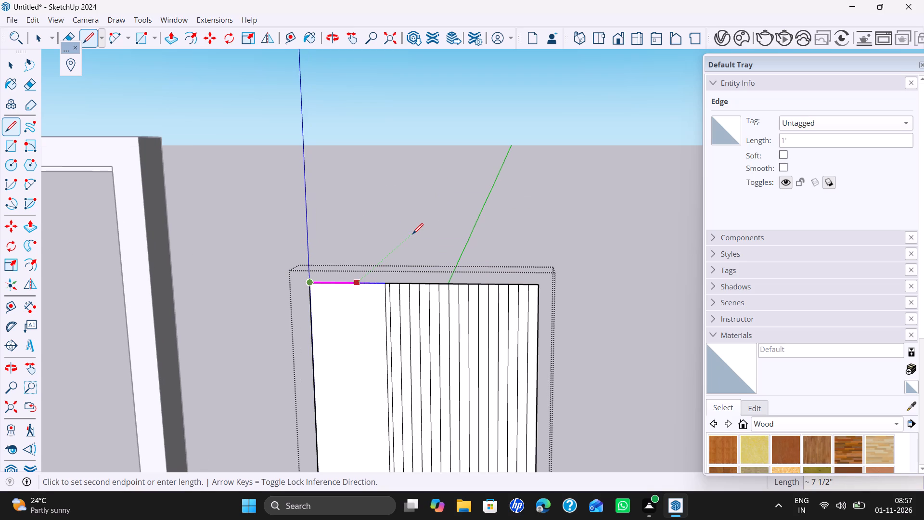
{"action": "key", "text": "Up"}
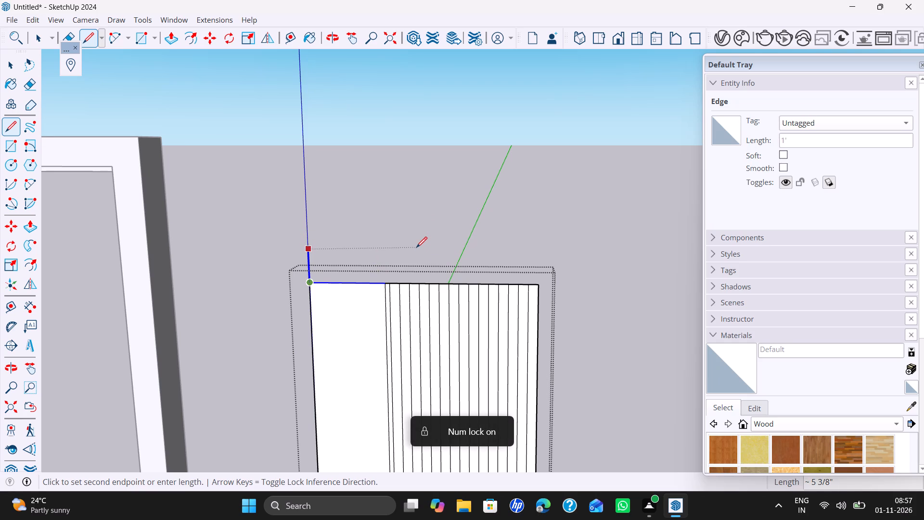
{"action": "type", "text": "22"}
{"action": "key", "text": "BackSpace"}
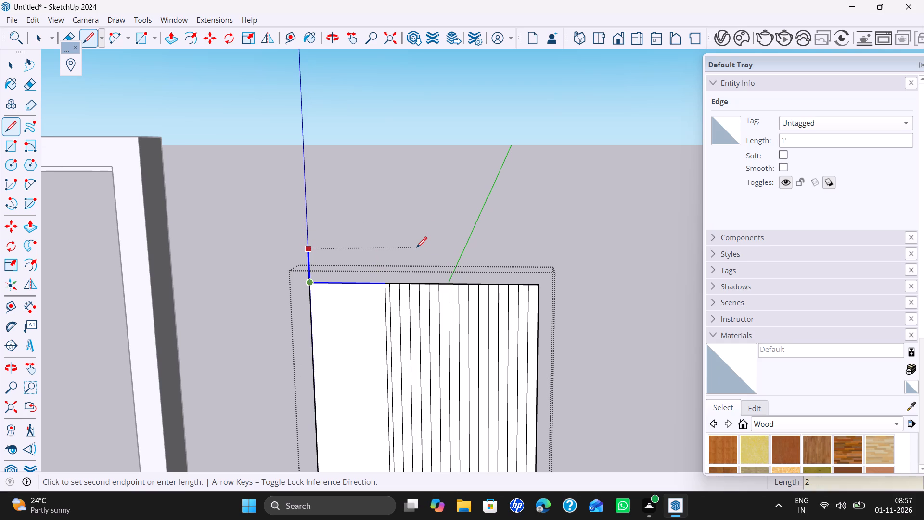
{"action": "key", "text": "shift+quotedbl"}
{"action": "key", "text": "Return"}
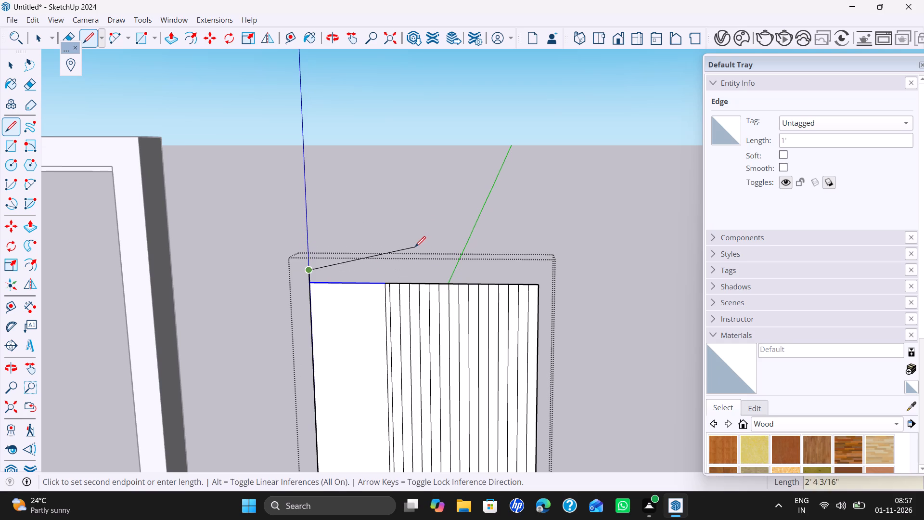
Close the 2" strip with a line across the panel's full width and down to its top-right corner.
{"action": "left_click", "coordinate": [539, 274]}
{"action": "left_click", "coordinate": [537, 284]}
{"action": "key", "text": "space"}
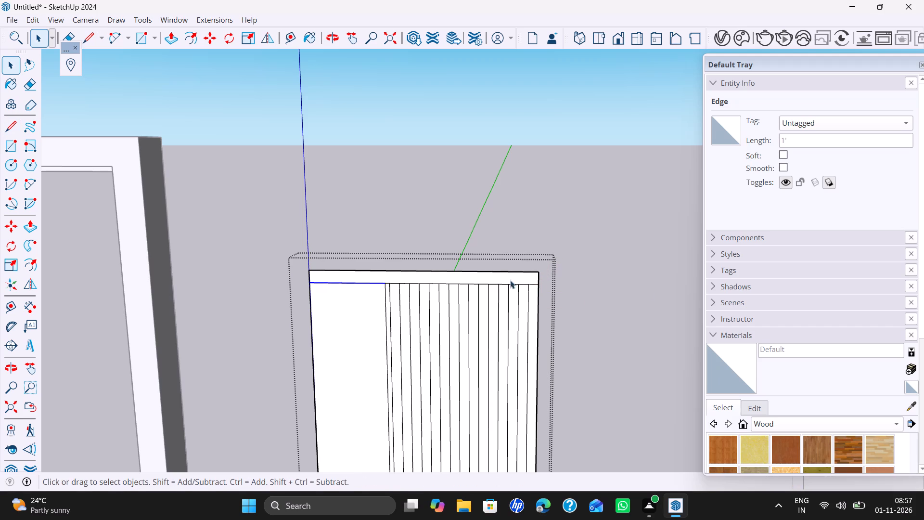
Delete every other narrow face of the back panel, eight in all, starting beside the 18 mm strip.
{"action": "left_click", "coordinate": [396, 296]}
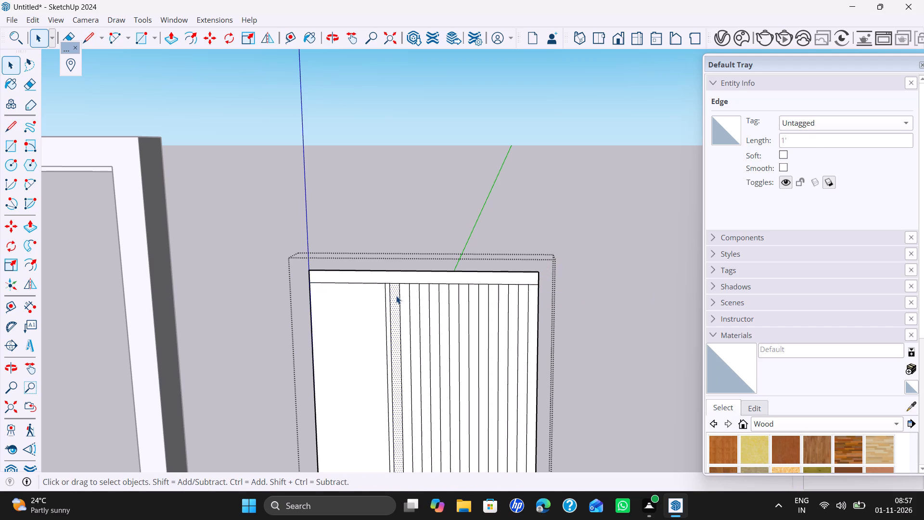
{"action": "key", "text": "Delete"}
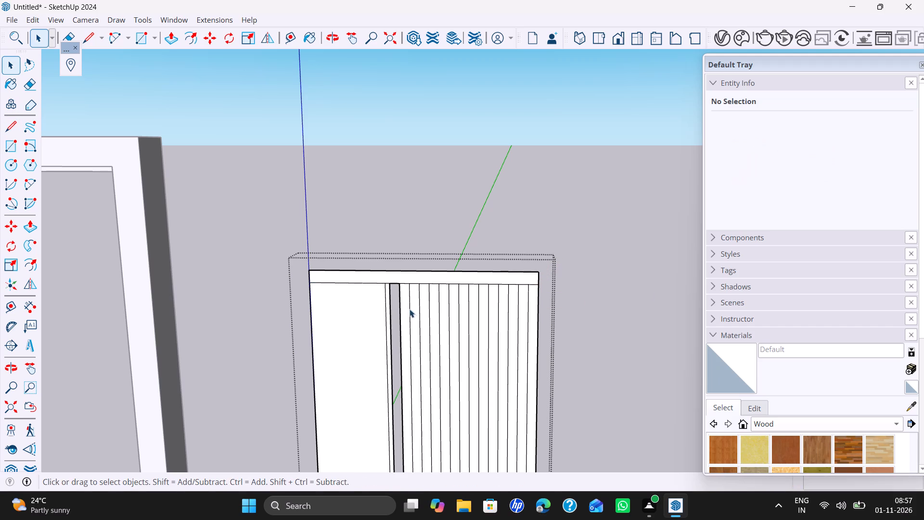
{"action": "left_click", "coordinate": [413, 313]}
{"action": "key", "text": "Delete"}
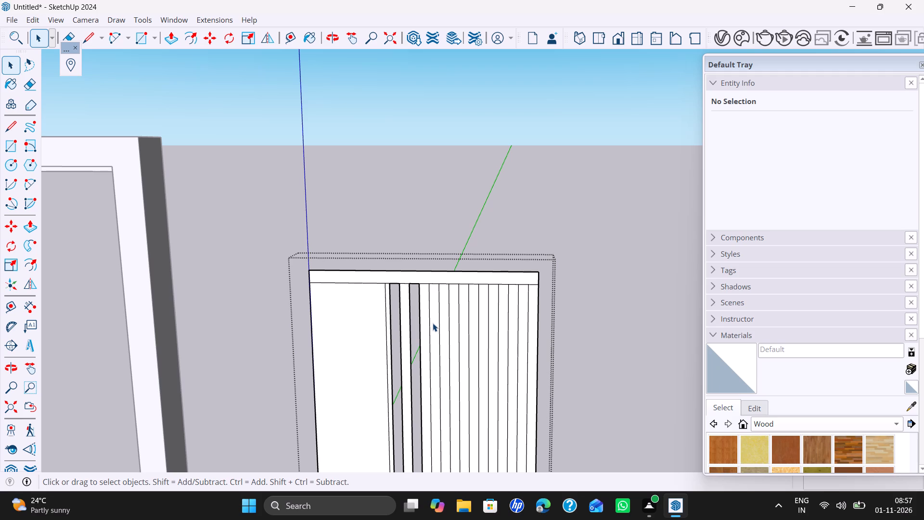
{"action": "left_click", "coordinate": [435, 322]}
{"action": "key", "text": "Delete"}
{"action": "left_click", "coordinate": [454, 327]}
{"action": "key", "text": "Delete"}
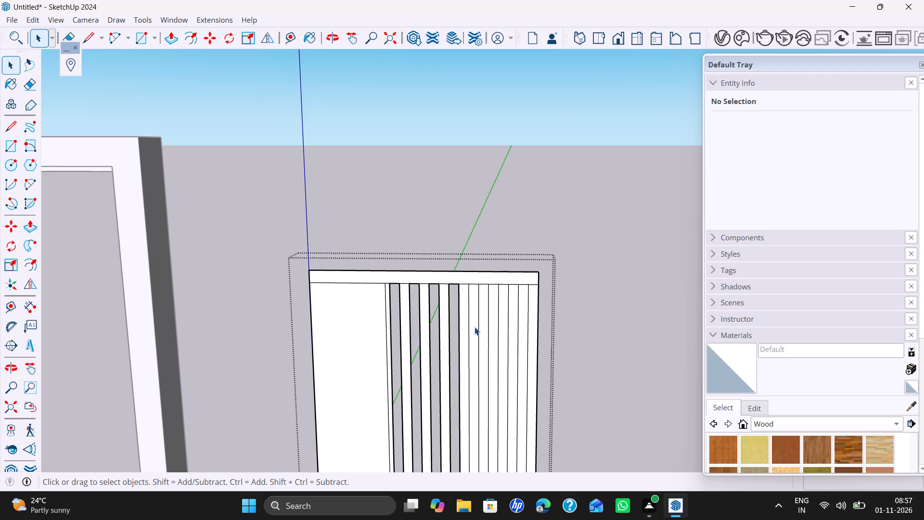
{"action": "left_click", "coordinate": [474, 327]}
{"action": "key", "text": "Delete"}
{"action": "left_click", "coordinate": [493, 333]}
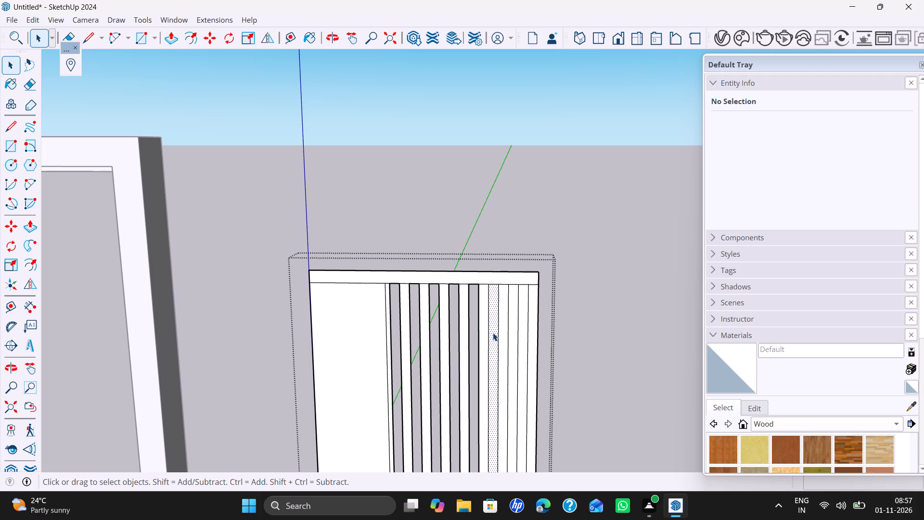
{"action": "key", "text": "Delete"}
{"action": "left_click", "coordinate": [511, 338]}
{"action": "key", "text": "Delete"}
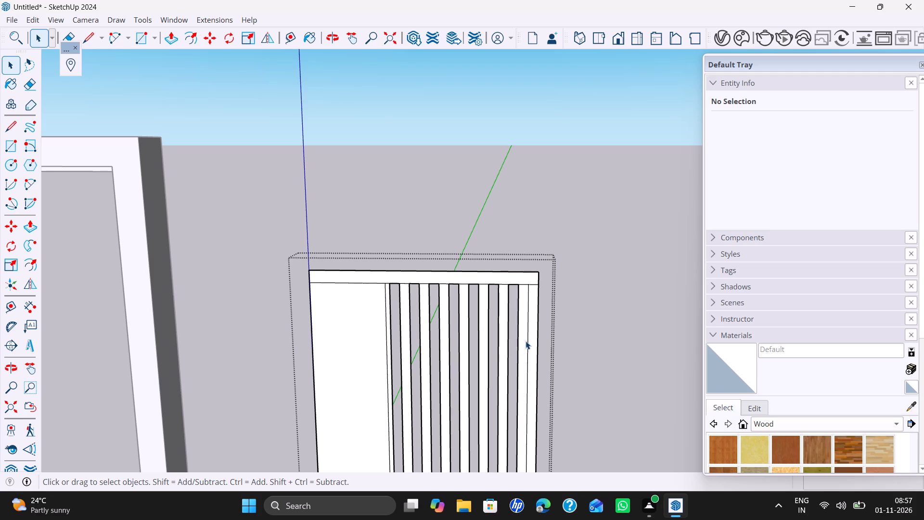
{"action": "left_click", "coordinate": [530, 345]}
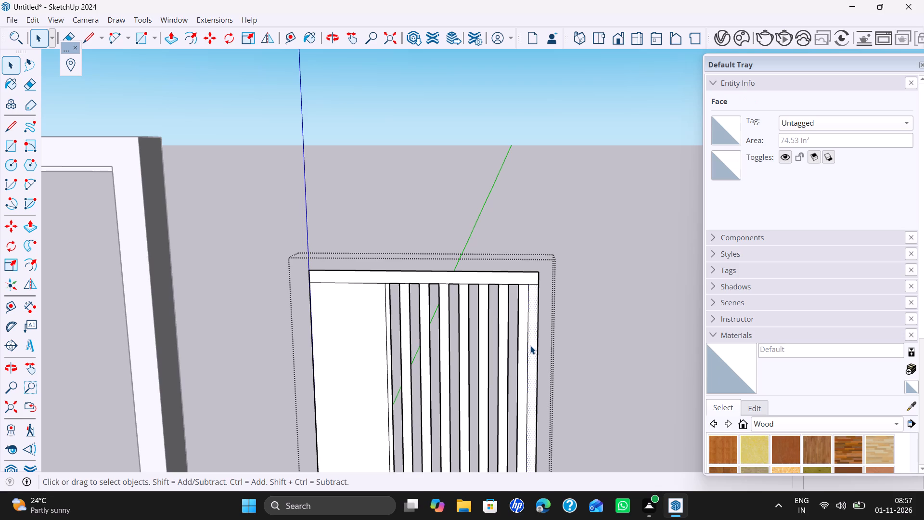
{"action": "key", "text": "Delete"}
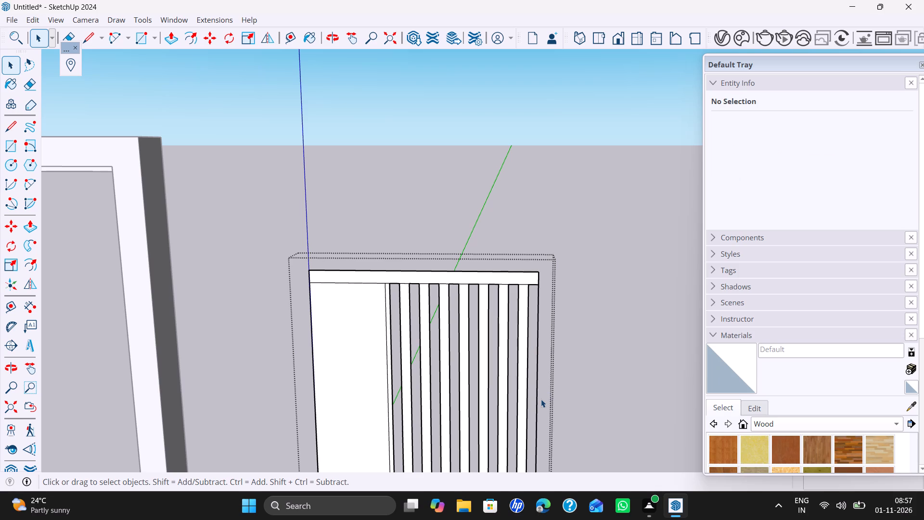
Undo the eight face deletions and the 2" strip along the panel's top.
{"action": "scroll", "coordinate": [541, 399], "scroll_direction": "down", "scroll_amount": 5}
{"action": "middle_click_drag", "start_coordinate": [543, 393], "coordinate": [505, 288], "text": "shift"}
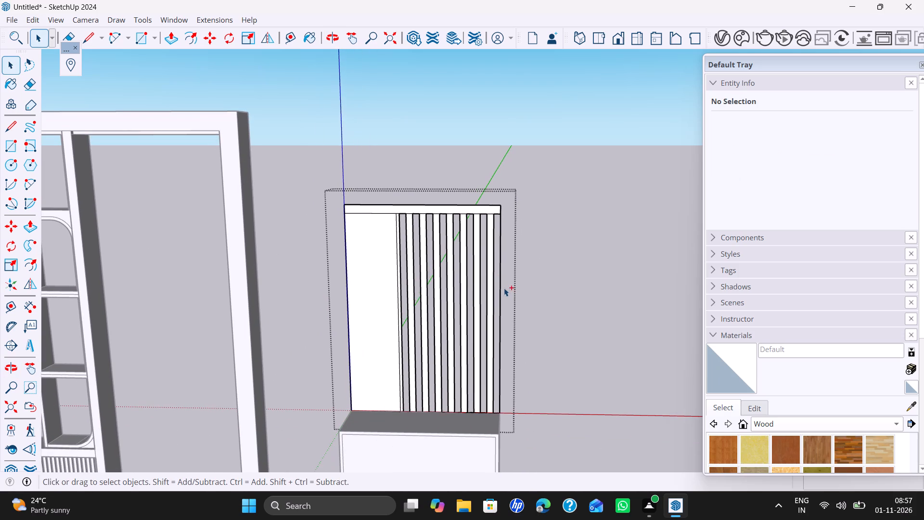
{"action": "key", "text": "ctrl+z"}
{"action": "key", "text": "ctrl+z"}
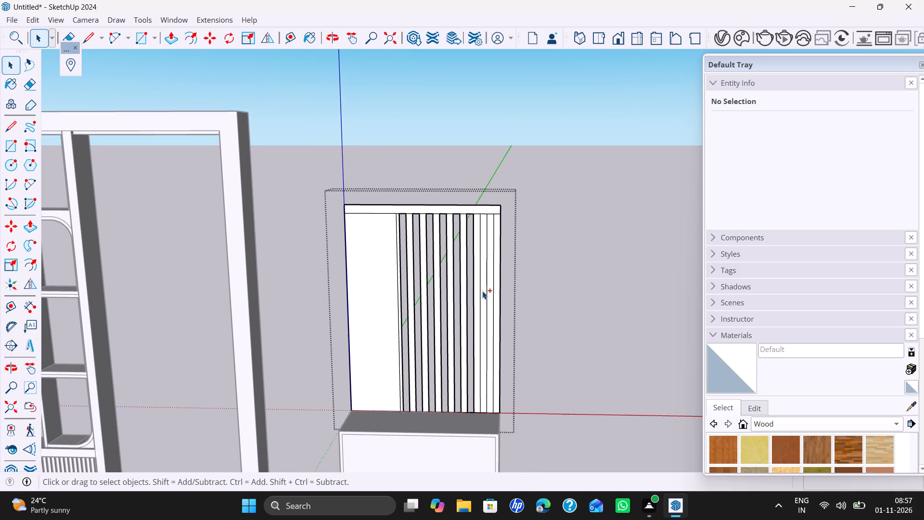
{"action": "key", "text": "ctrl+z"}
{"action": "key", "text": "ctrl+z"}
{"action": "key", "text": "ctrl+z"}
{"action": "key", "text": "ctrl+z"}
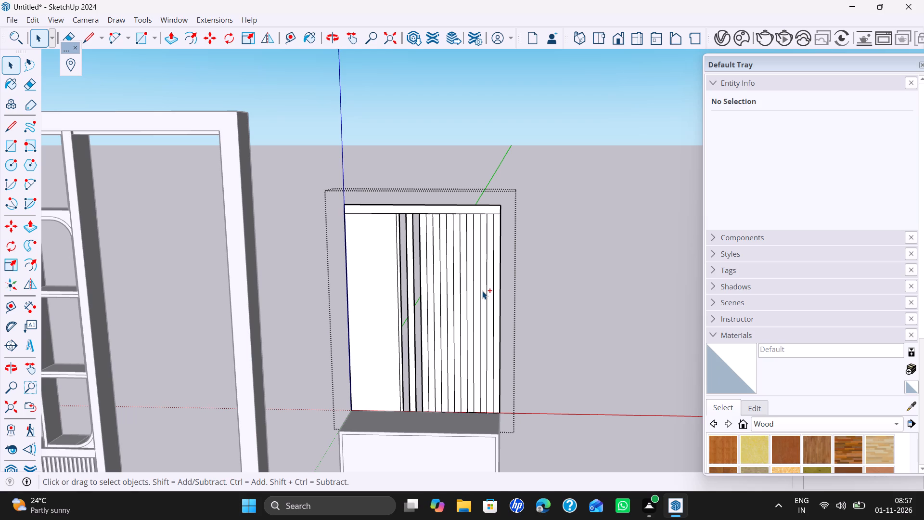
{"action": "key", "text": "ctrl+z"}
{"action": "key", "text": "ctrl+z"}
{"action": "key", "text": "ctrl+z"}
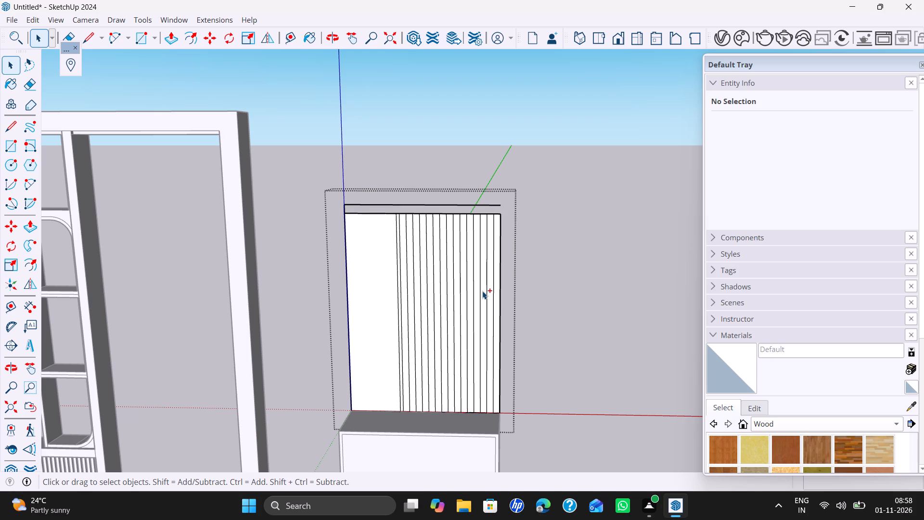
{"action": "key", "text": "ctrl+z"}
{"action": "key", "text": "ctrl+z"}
Undo all the copied vertical division lines, keeping only the two lines of the 18 mm strip.
{"action": "key", "text": "ctrl+z"}
{"action": "key", "text": "ctrl+z"}
{"action": "key", "text": "ctrl+z"}
{"action": "key", "text": "ctrl+z"}
{"action": "key", "text": "ctrl+z"}
{"action": "key", "text": "ctrl+z"}
{"action": "key", "text": "ctrl+z"}
{"action": "key", "text": "ctrl+z"}
{"action": "key", "text": "ctrl+z"}
{"action": "key", "text": "ctrl+z"}
{"action": "key", "text": "ctrl+z"}
{"action": "key", "text": "ctrl+z"}
{"action": "key", "text": "ctrl+z"}
{"action": "key", "text": "ctrl+z"}
{"action": "key", "text": "ctrl+z"}
{"action": "key", "text": "ctrl+z"}
{"action": "key", "text": "ctrl+z"}
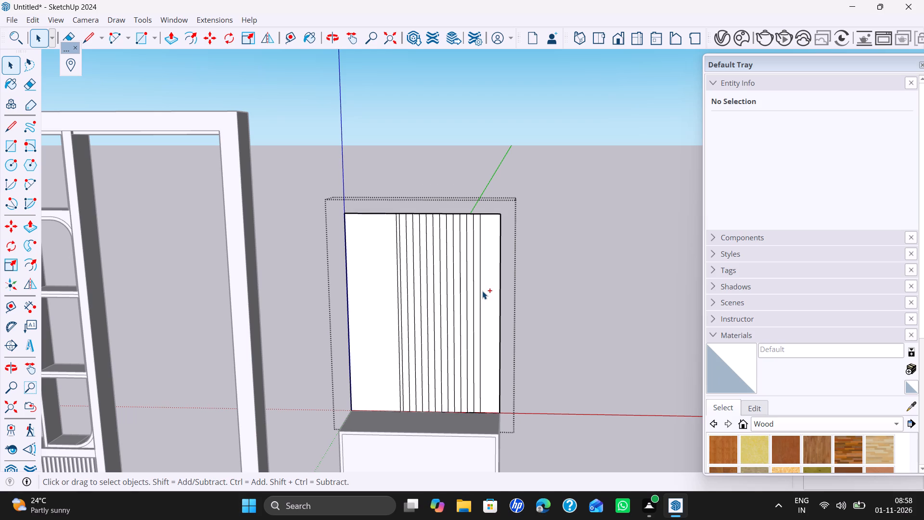
{"action": "key", "text": "ctrl+z"}
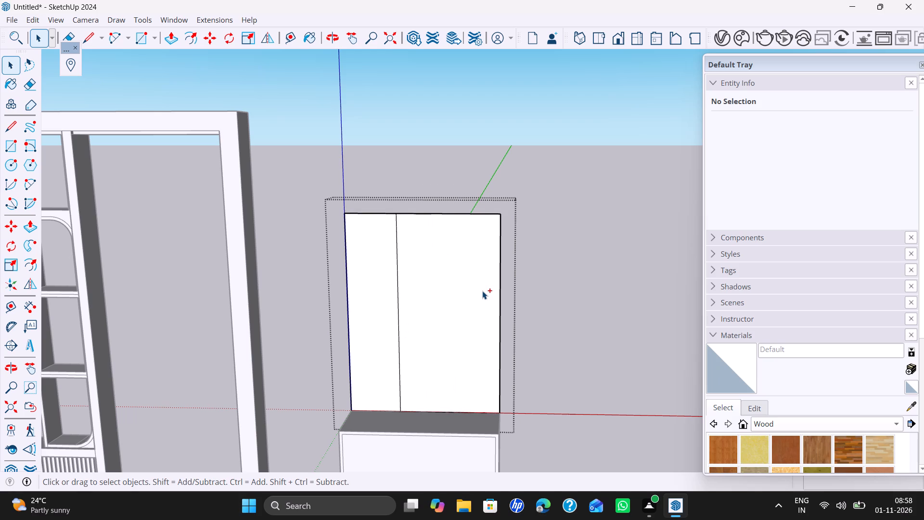
{"action": "key", "text": "ctrl+y"}
{"action": "key", "text": "ctrl+y"}
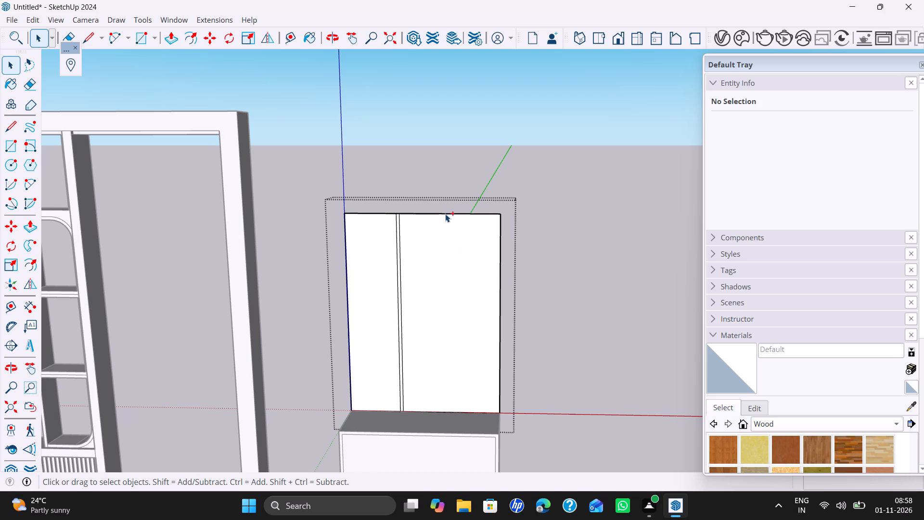
Divide the panel's top edge, between the 18 mm strip and the far corner, into 16 equal segments.
{"action": "left_click", "coordinate": [445, 213], "text": "ctrl"}
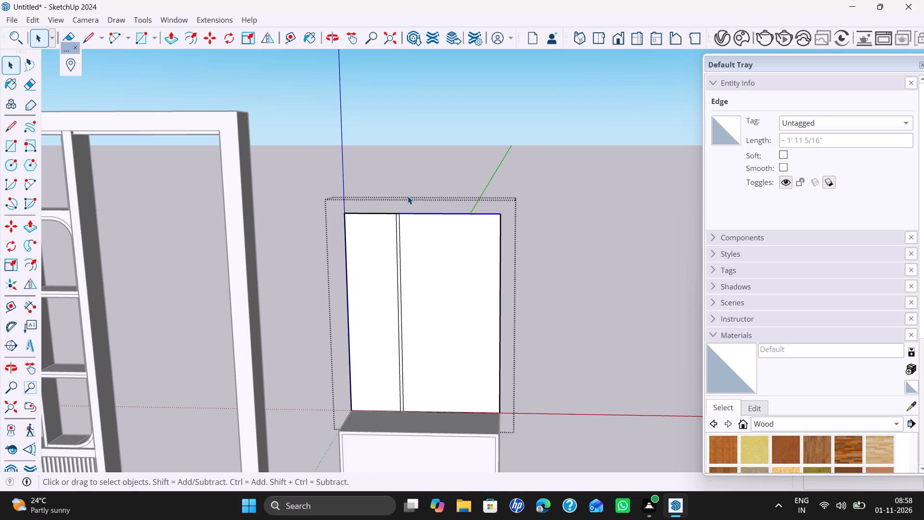
{"action": "scroll", "coordinate": [408, 196], "scroll_direction": "up", "scroll_amount": 8}
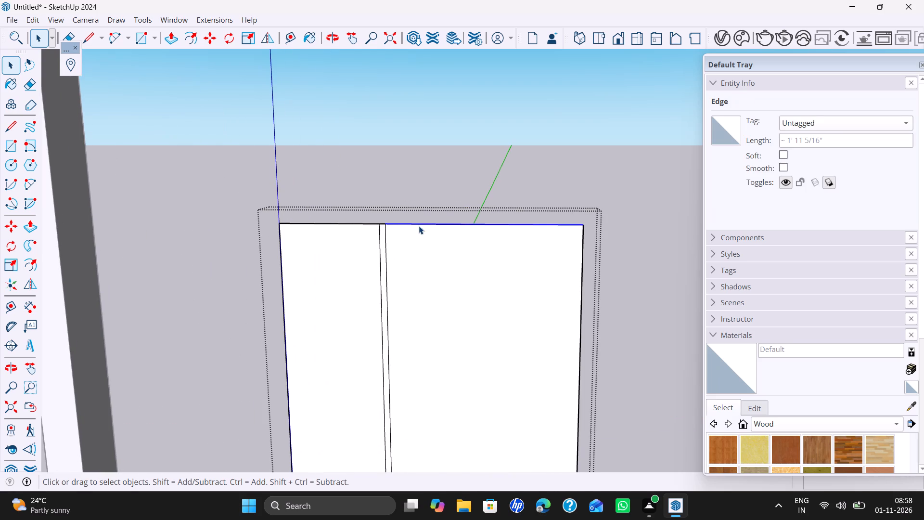
{"action": "right_click", "coordinate": [419, 226]}
{"action": "right_click", "coordinate": [409, 224]}
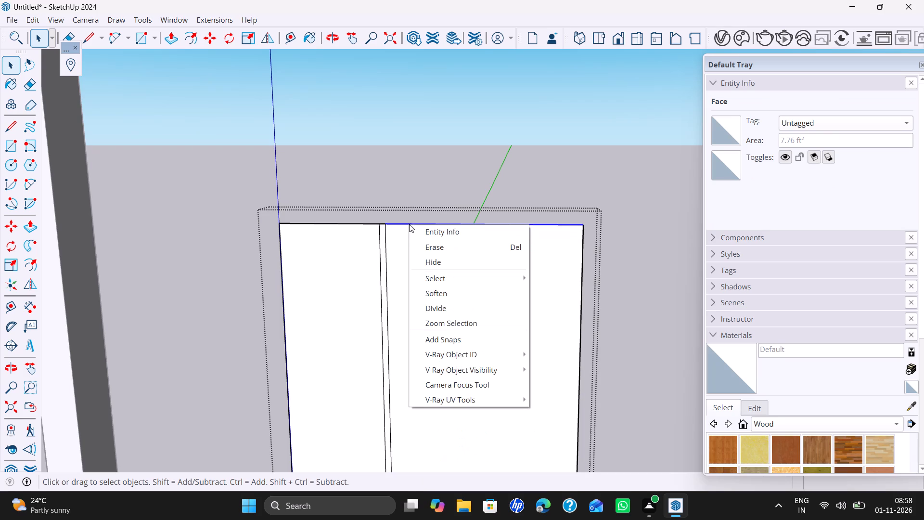
{"action": "left_click", "coordinate": [428, 304]}
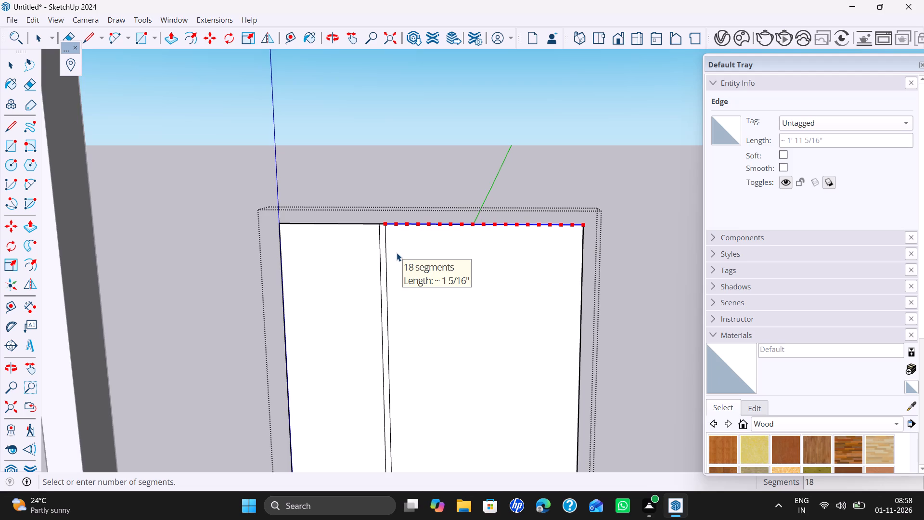
{"action": "left_click", "coordinate": [398, 253]}
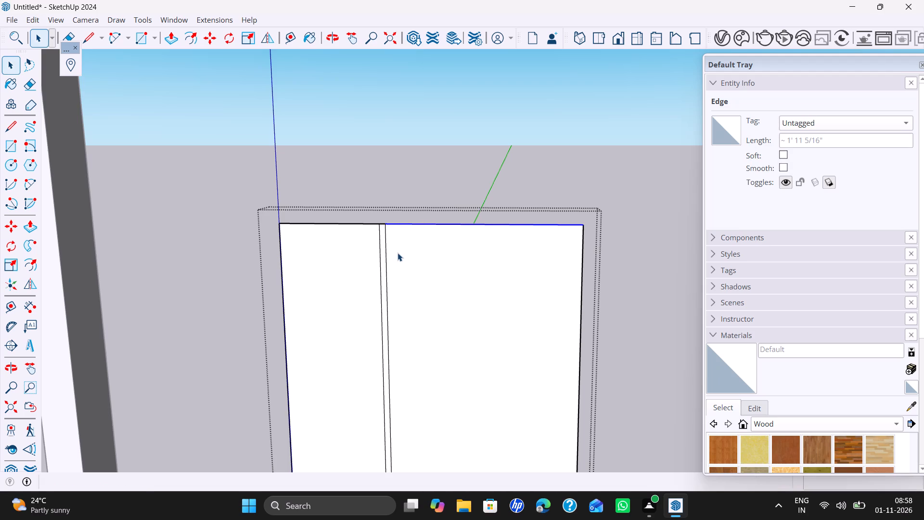
Copy the strip's outer vertical line to the first two division points and array it across the panel, trying x14 and finishing with x15.
{"action": "left_click", "coordinate": [385, 227]}
{"action": "key", "text": "m"}
{"action": "scroll", "coordinate": [384, 216], "scroll_direction": "up", "scroll_amount": 4}
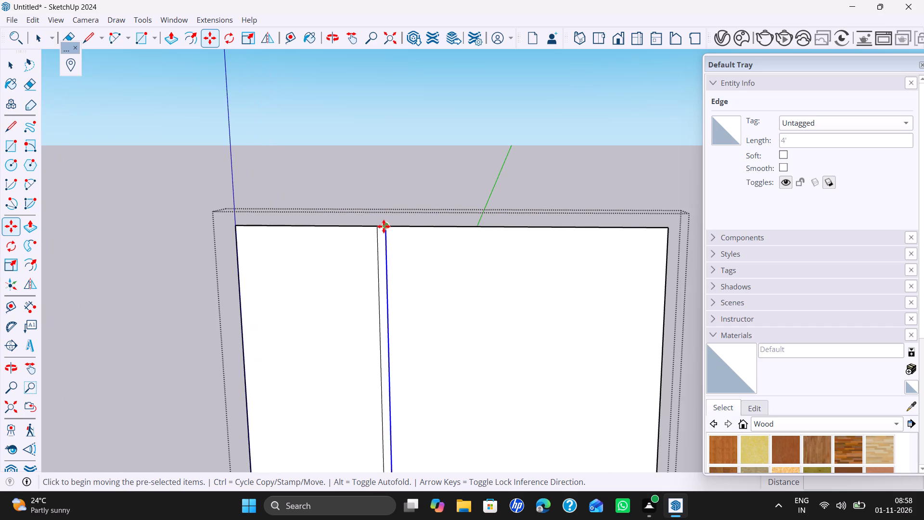
{"action": "left_click", "coordinate": [384, 226], "text": "ctrl"}
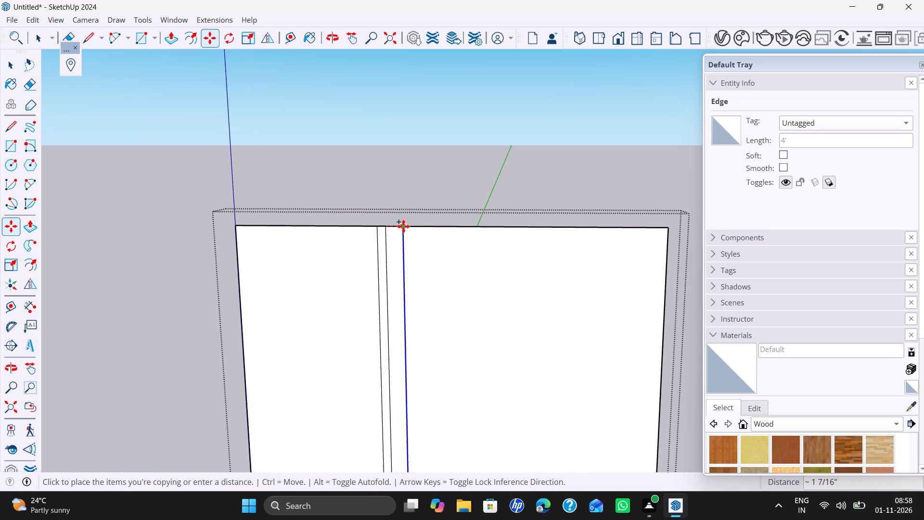
{"action": "left_click", "coordinate": [404, 225]}
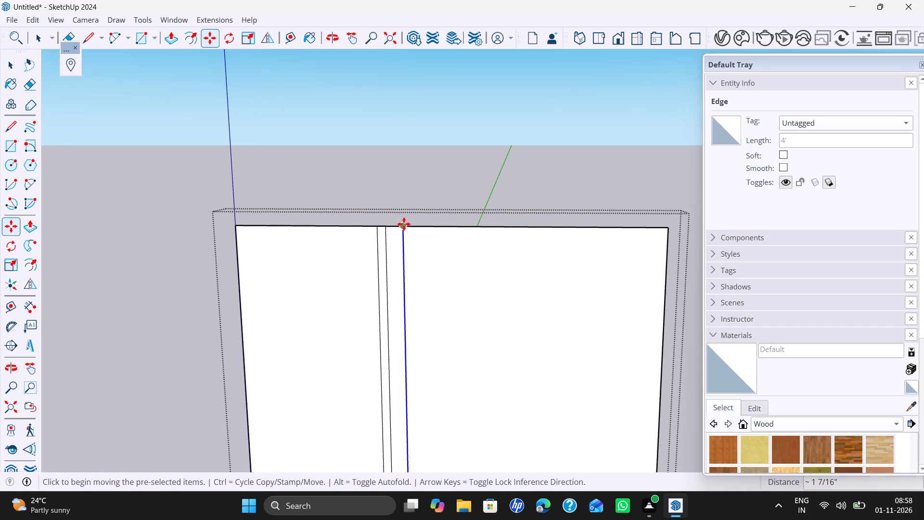
{"action": "left_click", "coordinate": [404, 224]}
{"action": "left_click", "coordinate": [424, 227]}
{"action": "type", "text": "x1"}
{"action": "key", "text": "4"}
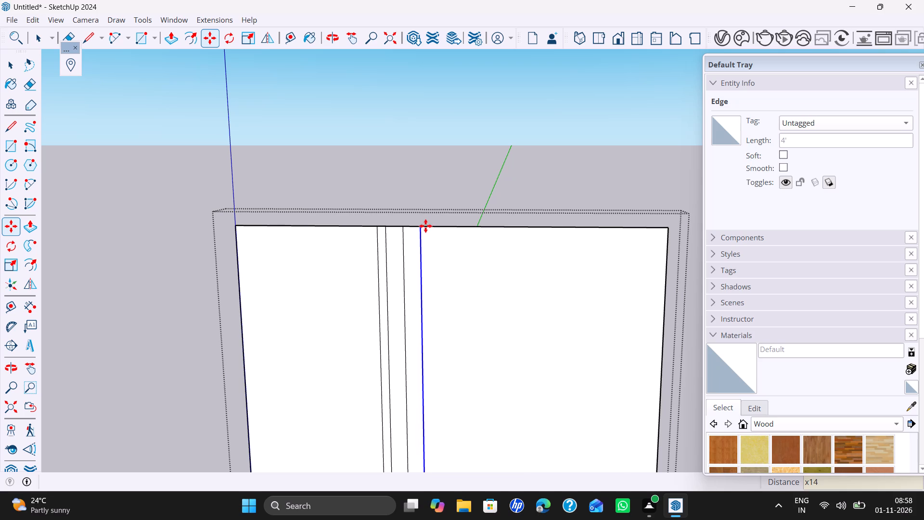
{"action": "key", "text": "Return"}
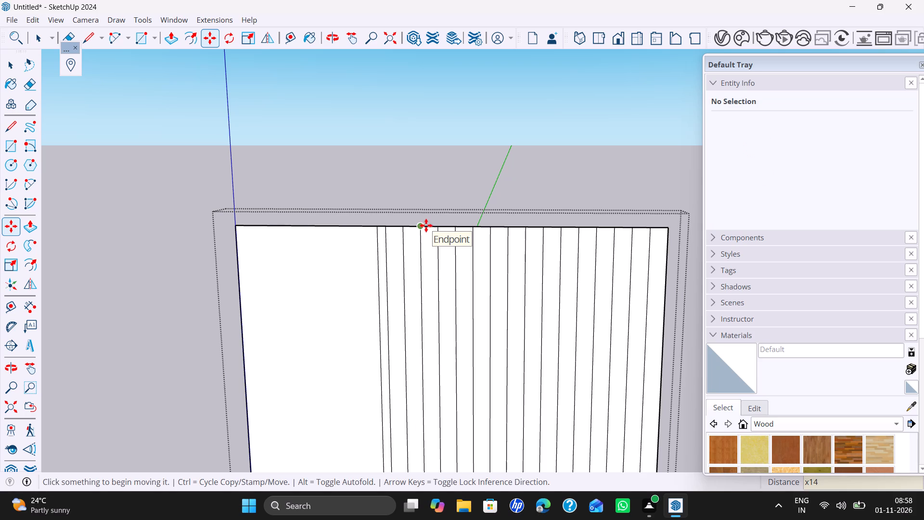
{"action": "key", "text": "x"}
{"action": "key", "text": "1"}
{"action": "key", "text": "5"}
{"action": "key", "text": "Return"}
Delete every other narrow face of the back panel, eight in all, starting beside the 18 mm strip.
{"action": "scroll", "coordinate": [401, 275], "scroll_direction": "down", "scroll_amount": 1}
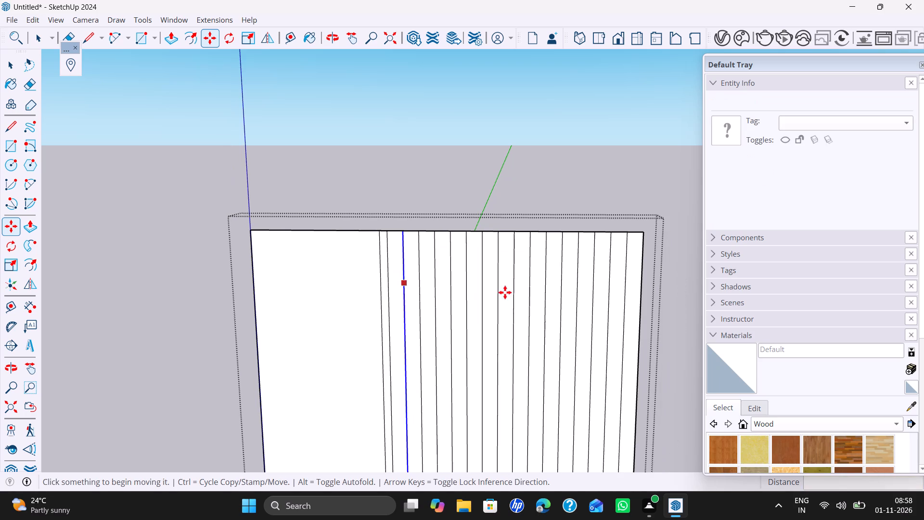
{"action": "scroll", "coordinate": [616, 284], "scroll_direction": "down", "scroll_amount": 3}
{"action": "key", "text": "space"}
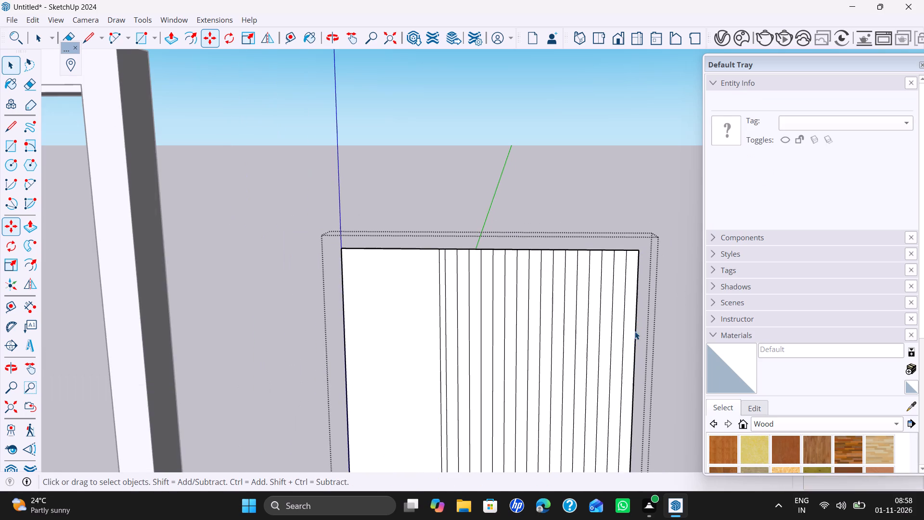
{"action": "left_click", "coordinate": [454, 267]}
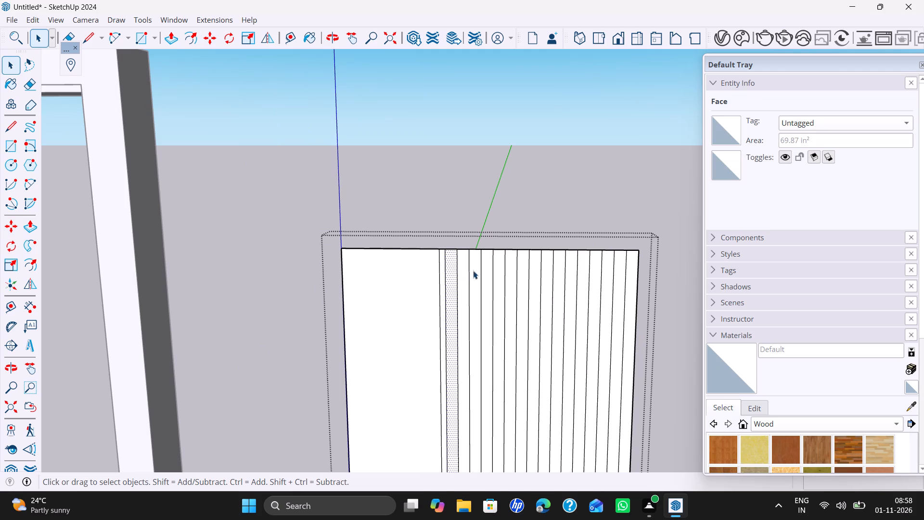
{"action": "left_click", "coordinate": [473, 272], "text": "ctrl"}
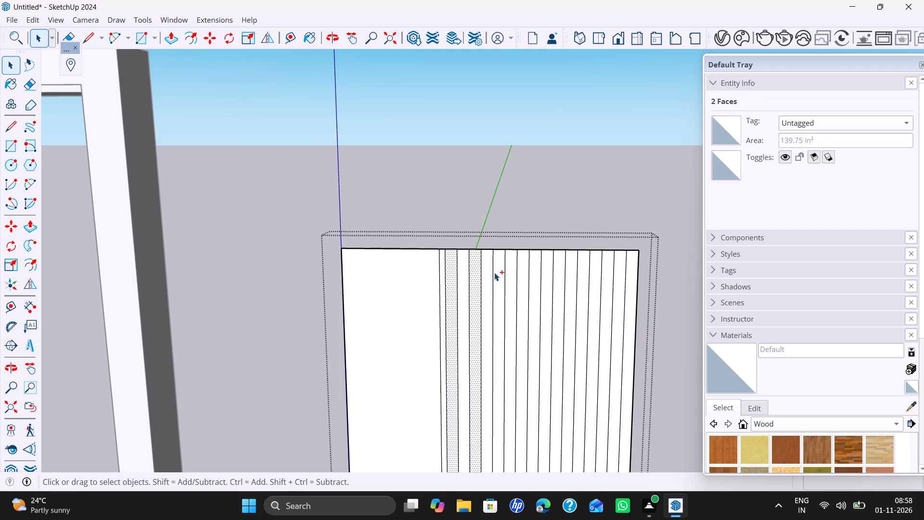
{"action": "left_click", "coordinate": [496, 274], "text": "ctrl"}
{"action": "left_click", "coordinate": [525, 278], "text": "ctrl"}
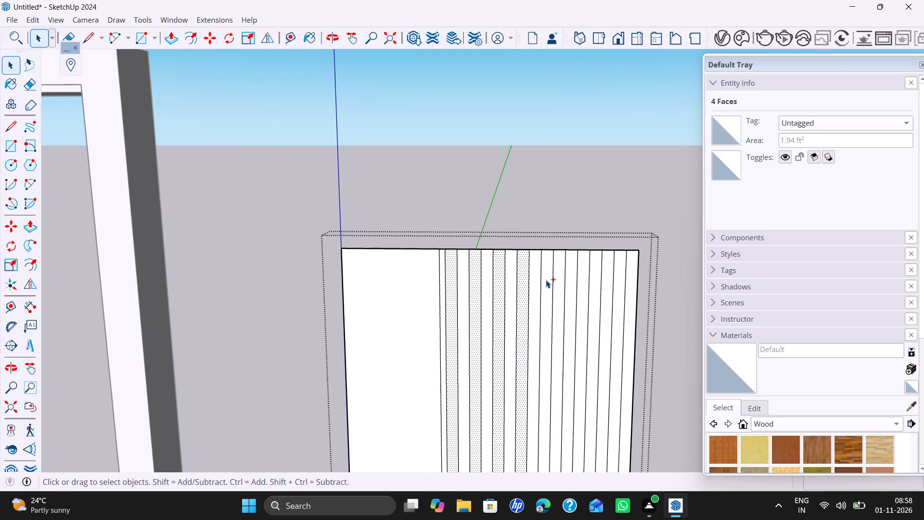
{"action": "left_click", "coordinate": [547, 280], "text": "ctrl"}
{"action": "left_click", "coordinate": [567, 283], "text": "ctrl"}
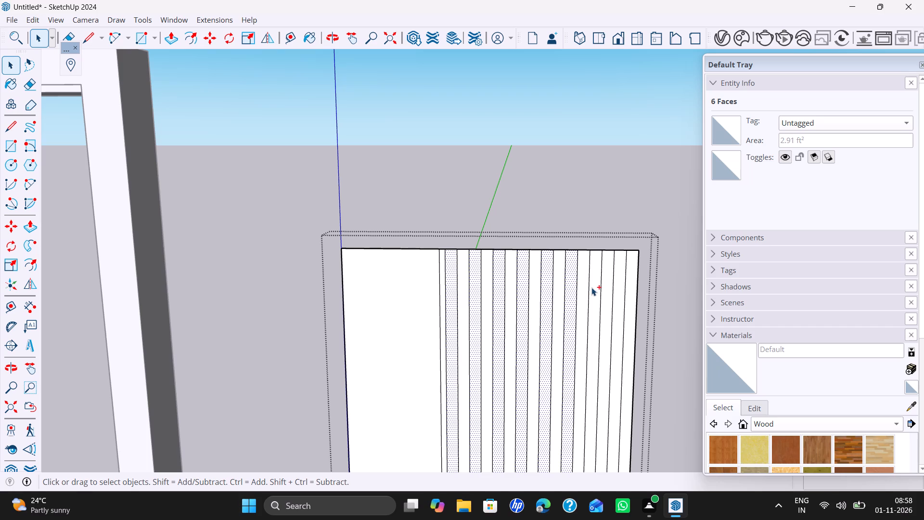
{"action": "left_click", "coordinate": [591, 287], "text": "ctrl"}
{"action": "left_click", "coordinate": [618, 291], "text": "ctrl"}
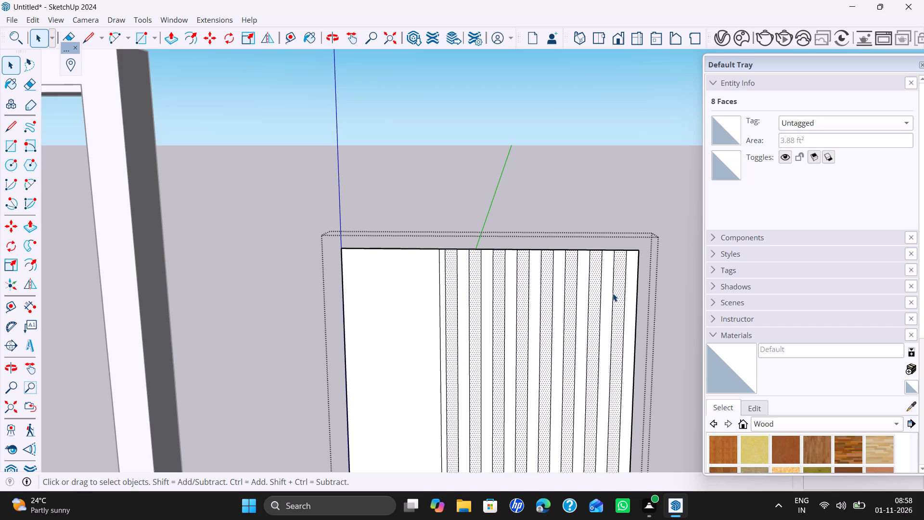
{"action": "key", "text": "Delete"}
Push/Pull the outermost slat, farthest from the 18 mm strip, forward by 18 mm.
{"action": "key", "text": "p"}
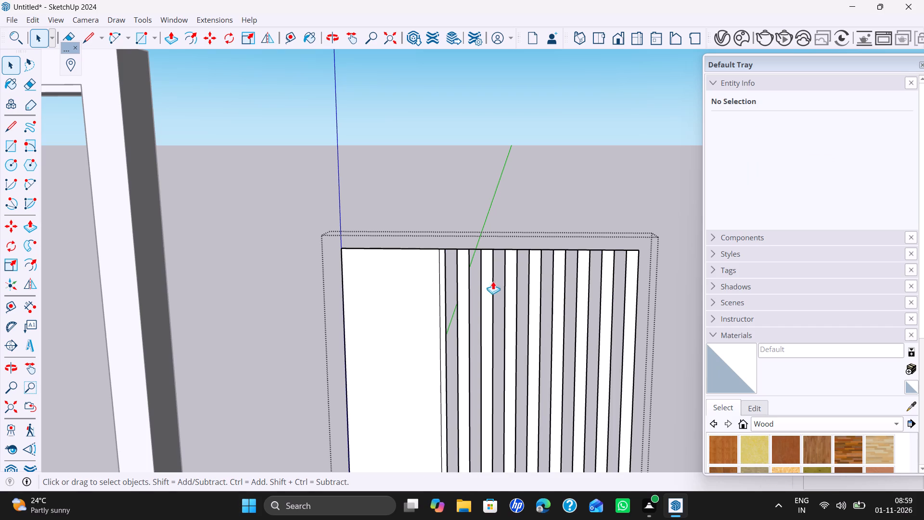
{"action": "scroll", "coordinate": [471, 270], "scroll_direction": "down", "scroll_amount": 5}
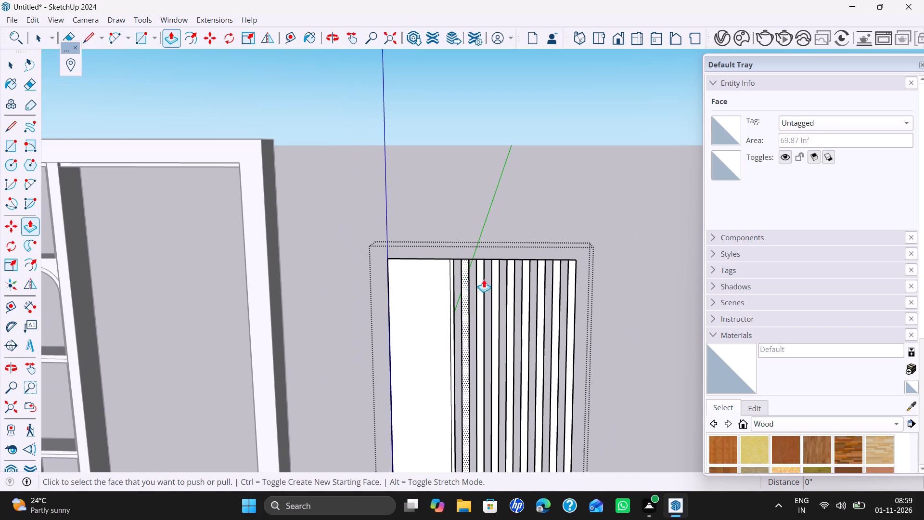
{"action": "middle_click_drag", "start_coordinate": [583, 298], "coordinate": [468, 322]}
{"action": "scroll", "coordinate": [537, 333], "scroll_direction": "down", "scroll_amount": 4}
{"action": "middle_click_drag", "start_coordinate": [551, 342], "coordinate": [542, 210]}
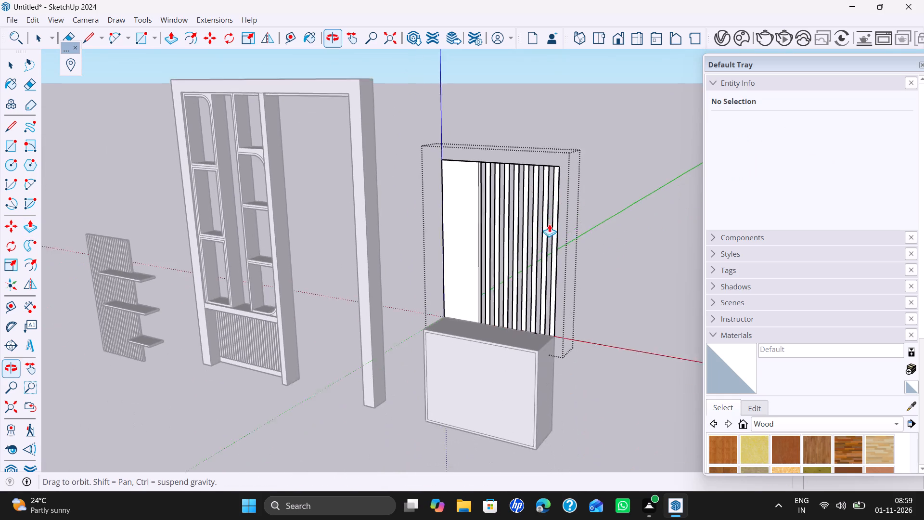
{"action": "scroll", "coordinate": [530, 343], "scroll_direction": "up", "scroll_amount": 8}
{"action": "left_click", "coordinate": [579, 297]}
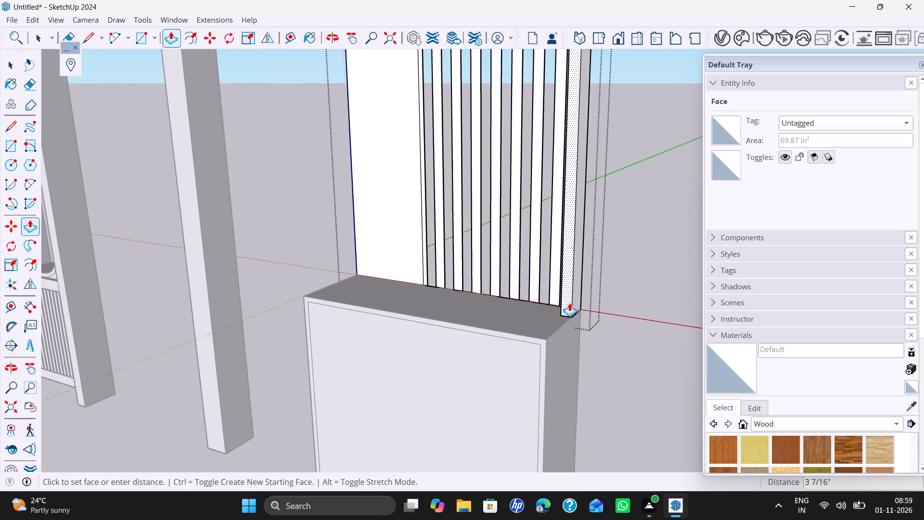
{"action": "type", "text": "18mm"}
{"action": "key", "text": "Return"}
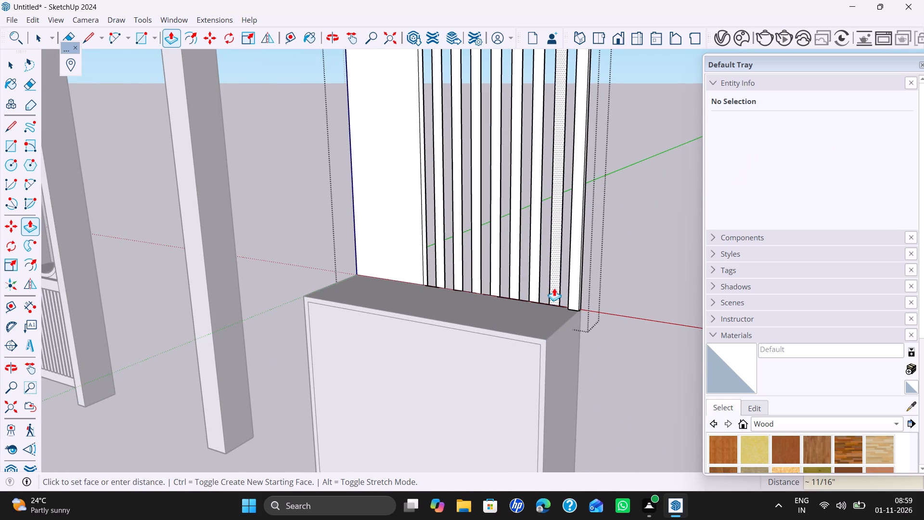
Repeat the 18 mm extrusion on the seven remaining slats, working inward toward the strip.
{"action": "left_click", "coordinate": [557, 285]}
{"action": "left_click", "coordinate": [557, 285]}
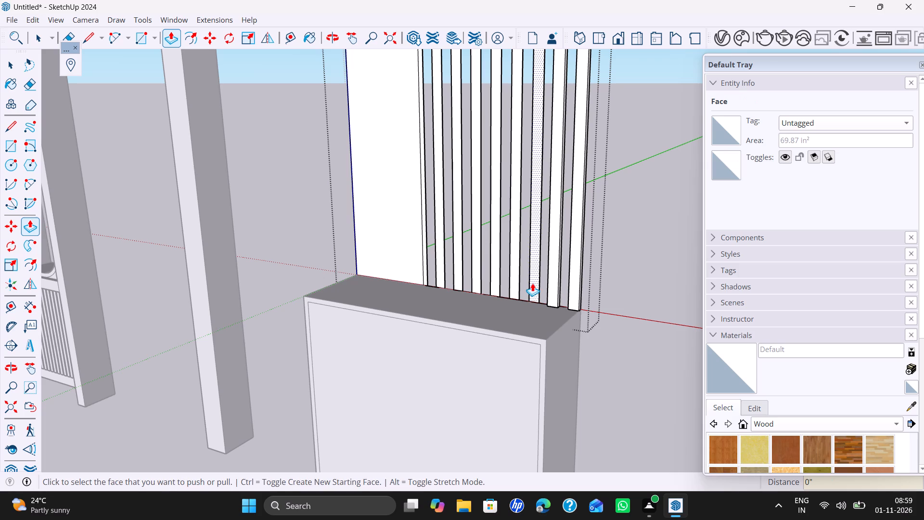
{"action": "double_click", "coordinate": [532, 283]}
{"action": "double_click", "coordinate": [513, 285]}
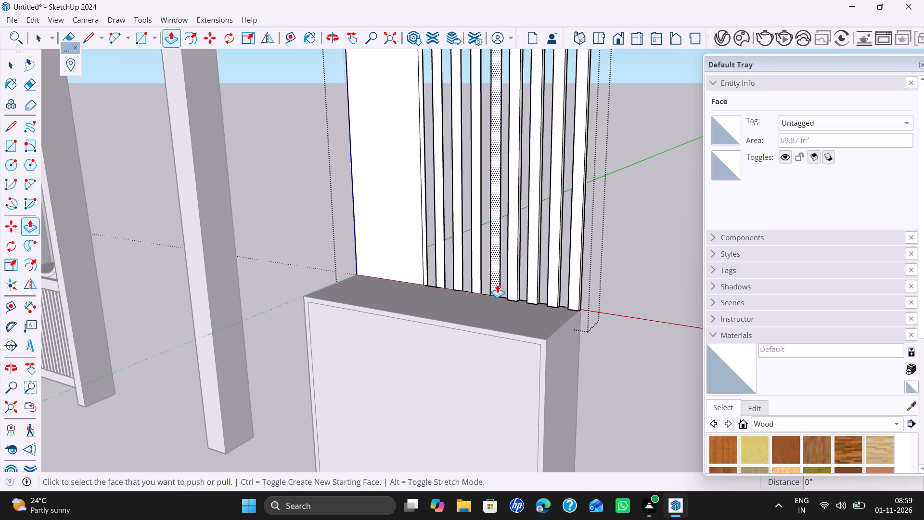
{"action": "double_click", "coordinate": [497, 285]}
{"action": "double_click", "coordinate": [476, 286]}
{"action": "double_click", "coordinate": [460, 288]}
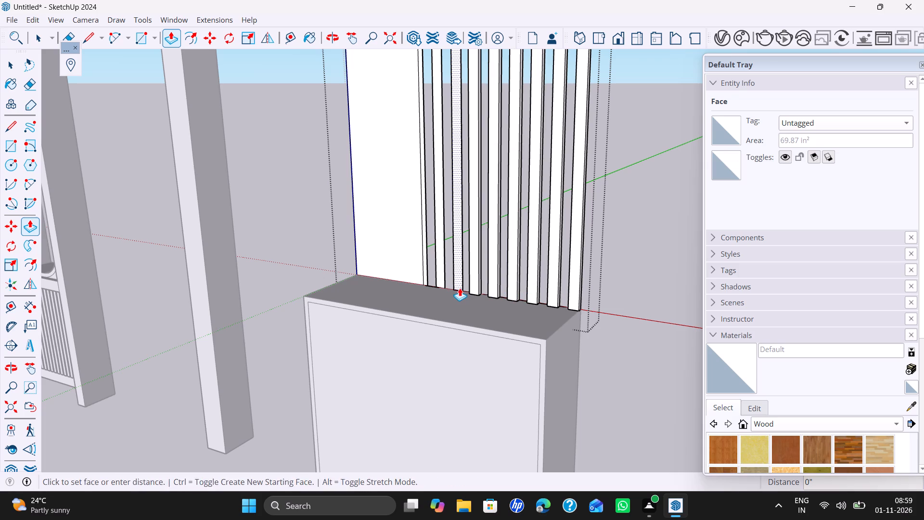
{"action": "double_click", "coordinate": [436, 284]}
Repeat the 18 mm extrusion on the narrow 18 mm strip and the wide solid section of the back panel.
{"action": "left_click", "coordinate": [423, 282]}
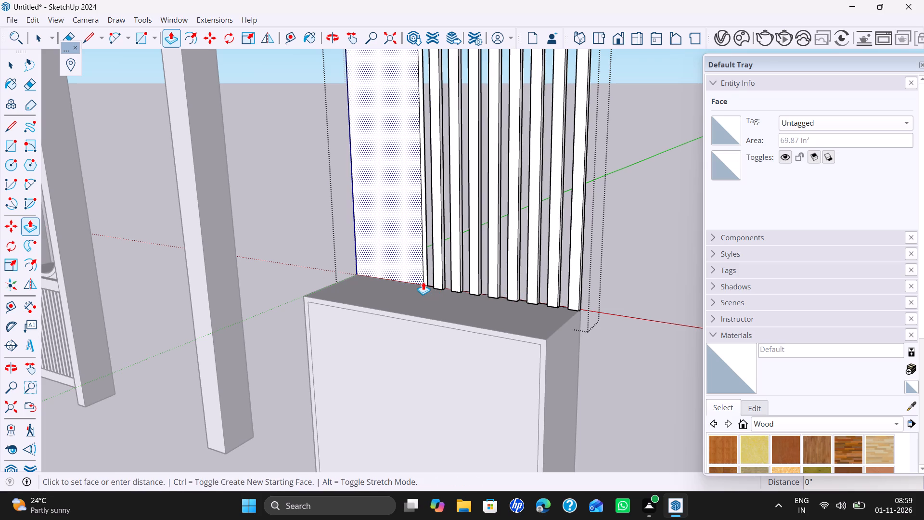
{"action": "key", "text": "Escape"}
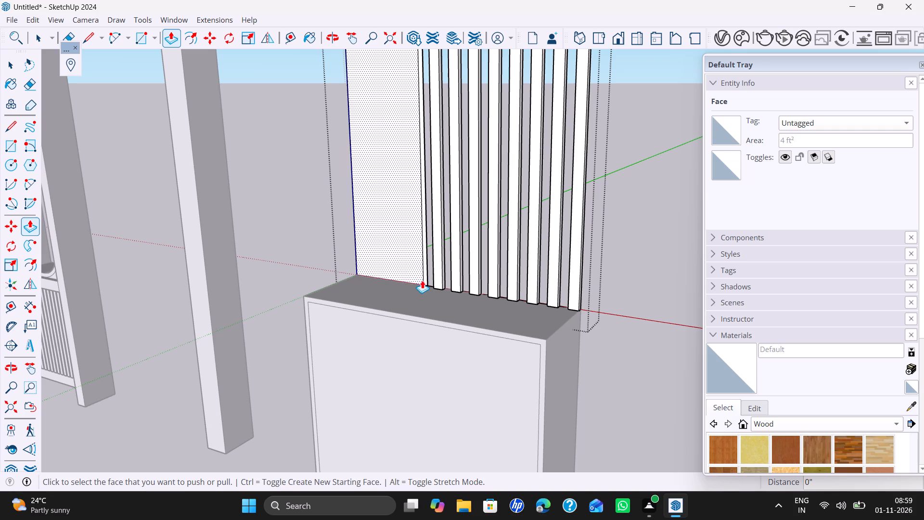
{"action": "left_click", "coordinate": [425, 276]}
{"action": "left_click", "coordinate": [425, 276]}
{"action": "double_click", "coordinate": [408, 276]}
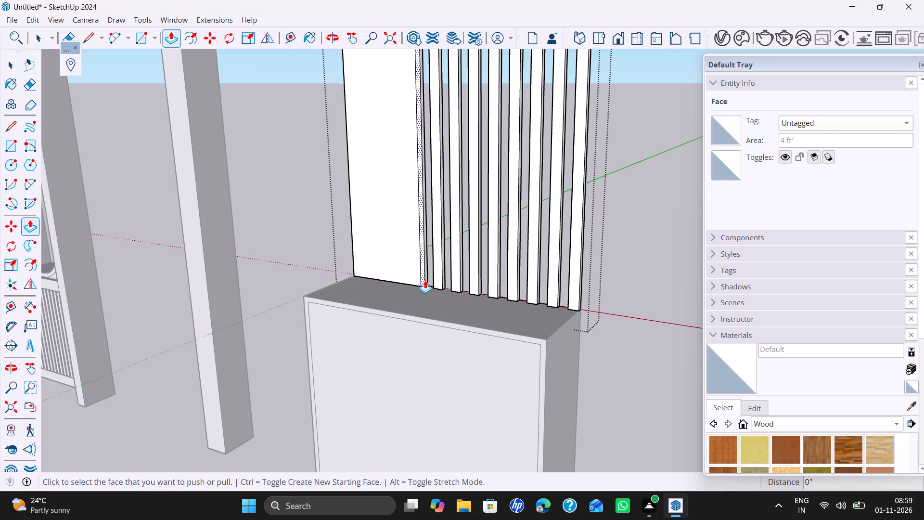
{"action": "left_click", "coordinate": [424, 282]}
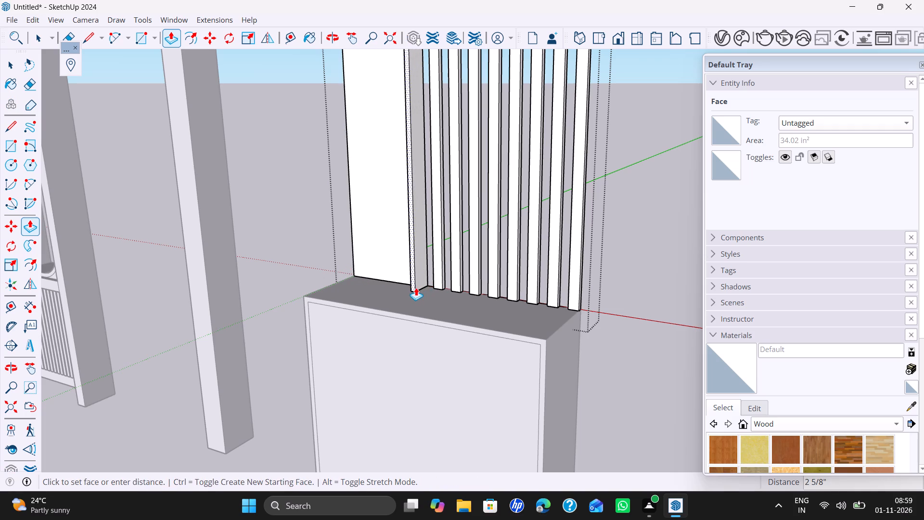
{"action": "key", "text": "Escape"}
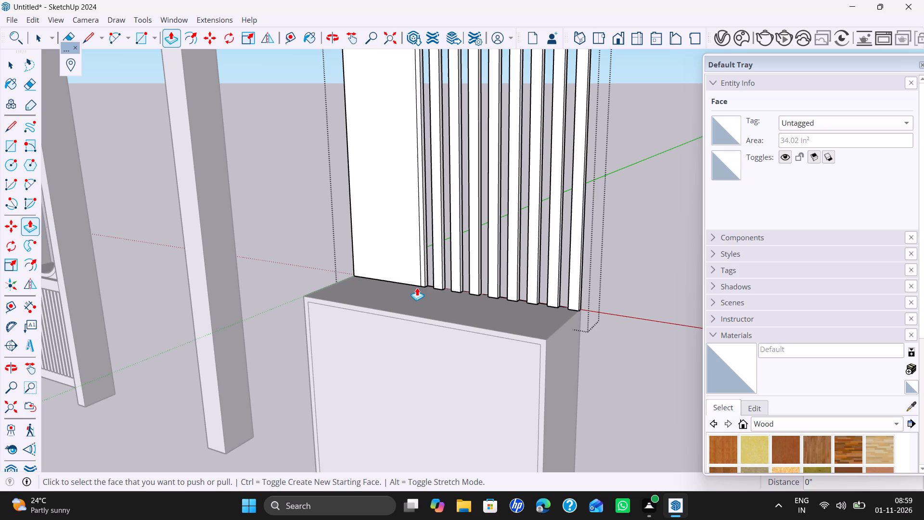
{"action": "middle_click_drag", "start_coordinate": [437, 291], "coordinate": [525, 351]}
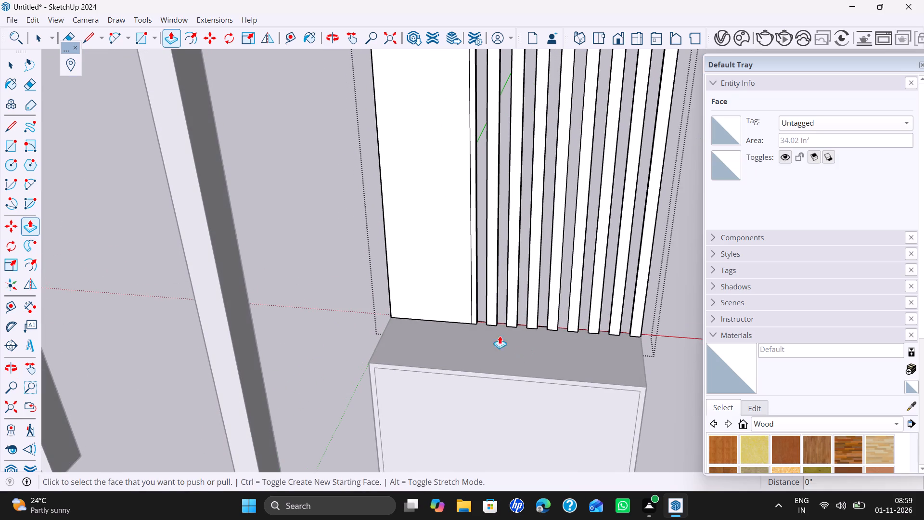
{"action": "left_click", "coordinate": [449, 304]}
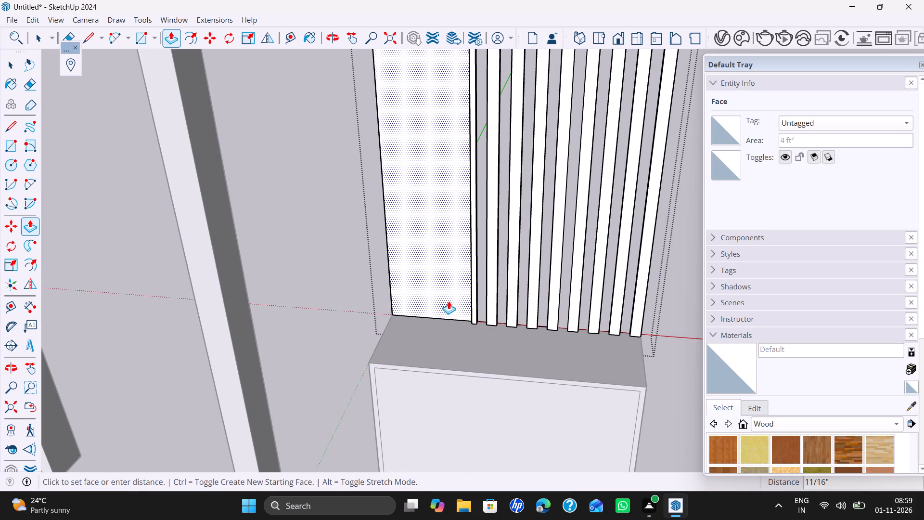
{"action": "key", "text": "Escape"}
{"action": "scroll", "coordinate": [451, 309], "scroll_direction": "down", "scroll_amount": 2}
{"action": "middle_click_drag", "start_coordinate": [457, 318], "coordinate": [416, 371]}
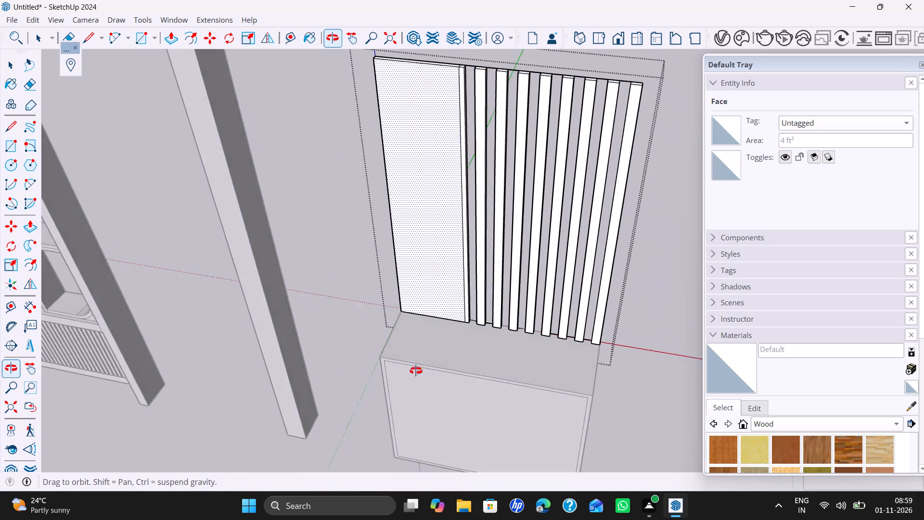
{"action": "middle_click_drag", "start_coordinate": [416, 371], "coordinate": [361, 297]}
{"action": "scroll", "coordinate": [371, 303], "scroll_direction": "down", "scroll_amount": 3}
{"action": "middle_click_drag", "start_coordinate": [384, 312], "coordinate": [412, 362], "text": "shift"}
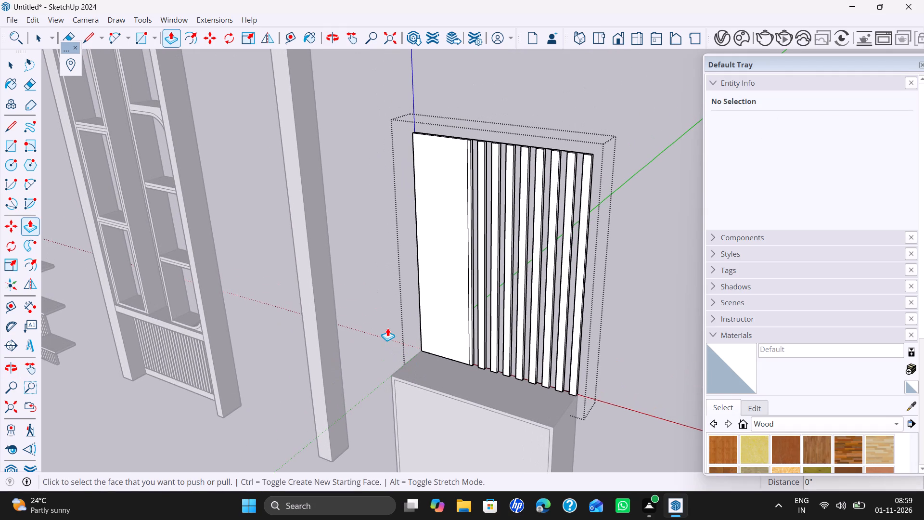
Push/Pull the cabinet's side face nearest the partition frame outward by 6".
{"action": "key", "text": "space"}
{"action": "left_click", "coordinate": [387, 328]}
{"action": "scroll", "coordinate": [388, 345], "scroll_direction": "down", "scroll_amount": 5}
{"action": "middle_click_drag", "start_coordinate": [392, 355], "coordinate": [394, 310], "text": "shift"}
{"action": "middle_click_drag", "start_coordinate": [393, 356], "coordinate": [519, 355]}
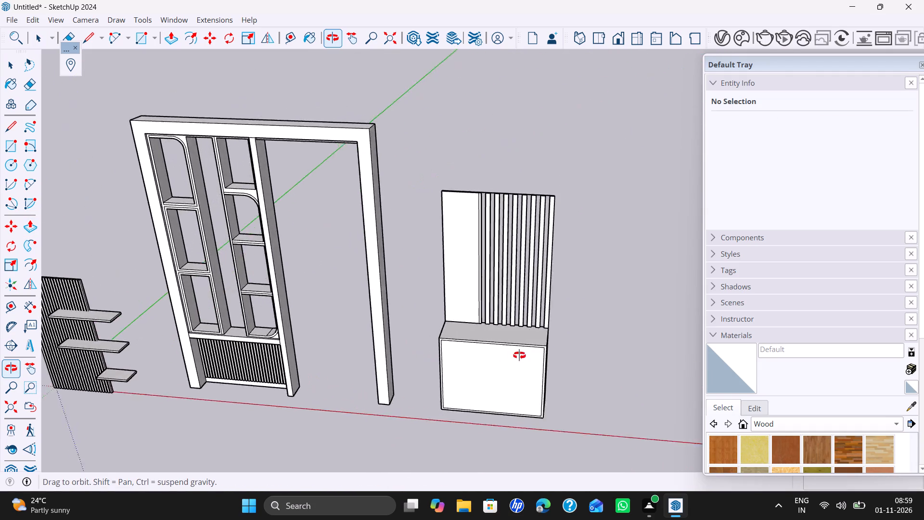
{"action": "middle_click_drag", "start_coordinate": [519, 355], "coordinate": [554, 342]}
{"action": "scroll", "coordinate": [483, 338], "scroll_direction": "up", "scroll_amount": 5}
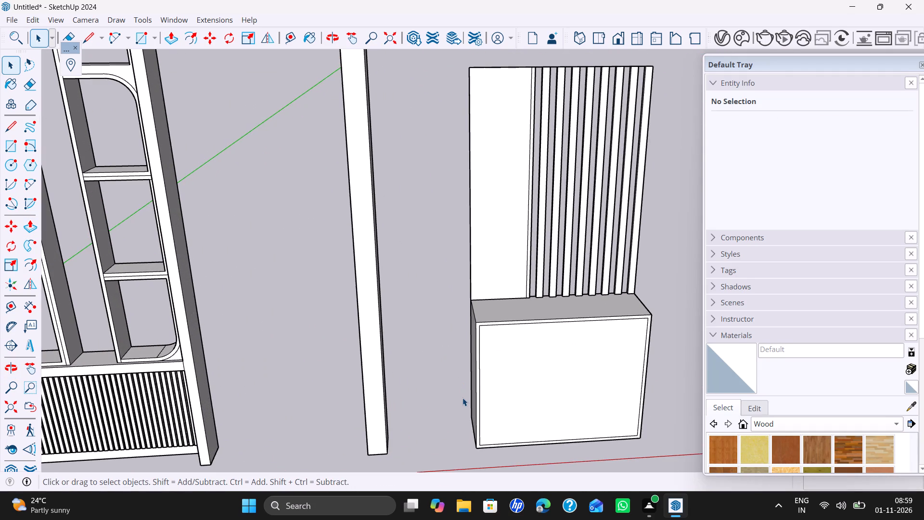
{"action": "middle_click_drag", "start_coordinate": [466, 402], "coordinate": [480, 408]}
{"action": "key", "text": "p"}
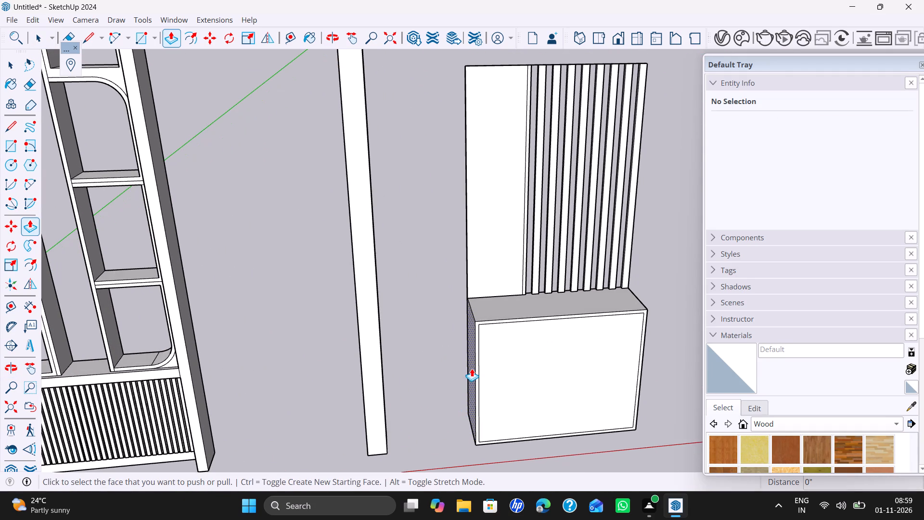
{"action": "left_click", "coordinate": [471, 366]}
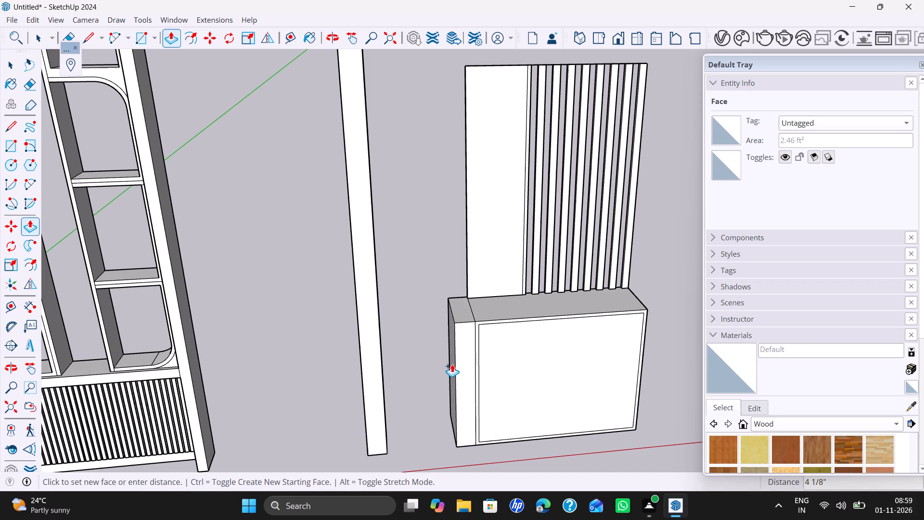
{"action": "type", "text": "15"}
{"action": "key", "text": "BackSpace"}
{"action": "key", "text": "BackSpace"}
{"action": "key", "text": "BackSpace"}
{"action": "type", "text": "6\""}
{"action": "key", "text": "Return"}
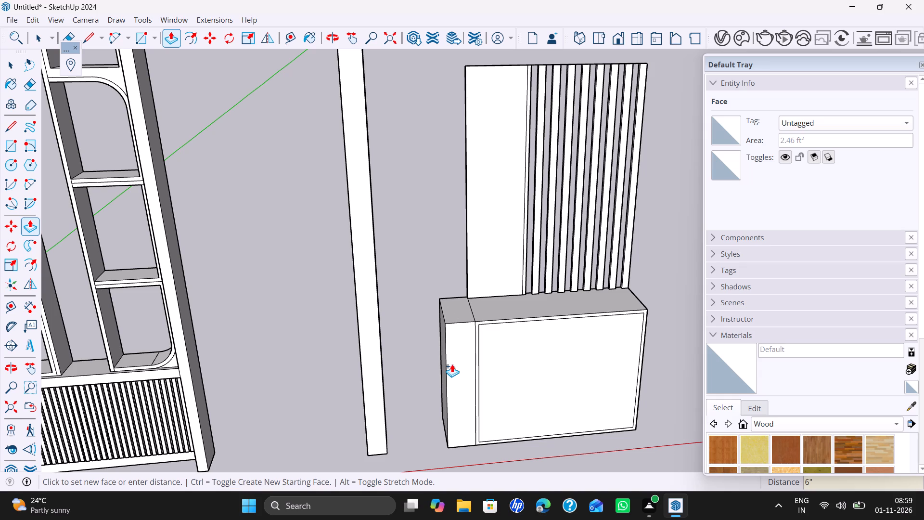
Push/Pull the top of the 6" side extension up to the top edge of the back panel, forming a post.
{"action": "left_click", "coordinate": [469, 312]}
{"action": "scroll", "coordinate": [463, 264], "scroll_direction": "down", "scroll_amount": 5}
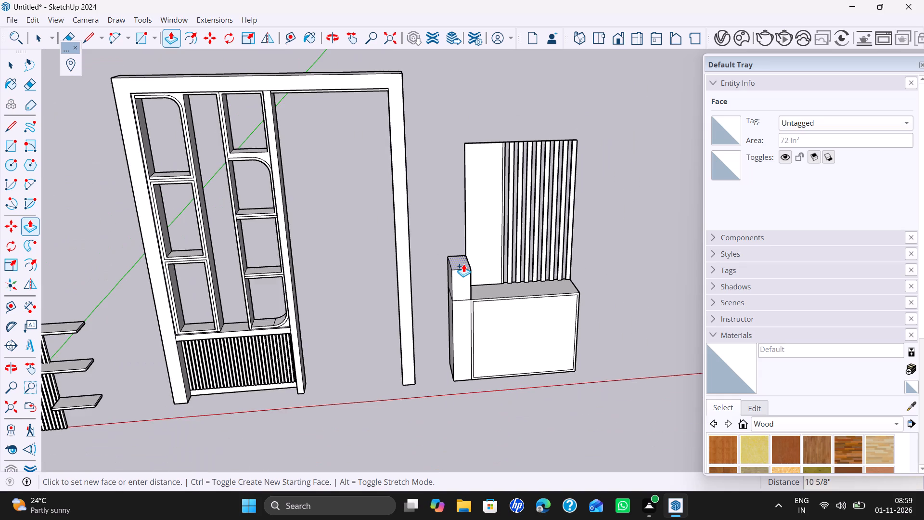
{"action": "middle_click_drag", "start_coordinate": [463, 264], "coordinate": [453, 315], "text": "shift"}
{"action": "scroll", "coordinate": [450, 243], "scroll_direction": "down", "scroll_amount": 4}
{"action": "middle_click_drag", "start_coordinate": [450, 242], "coordinate": [450, 298], "text": "shift"}
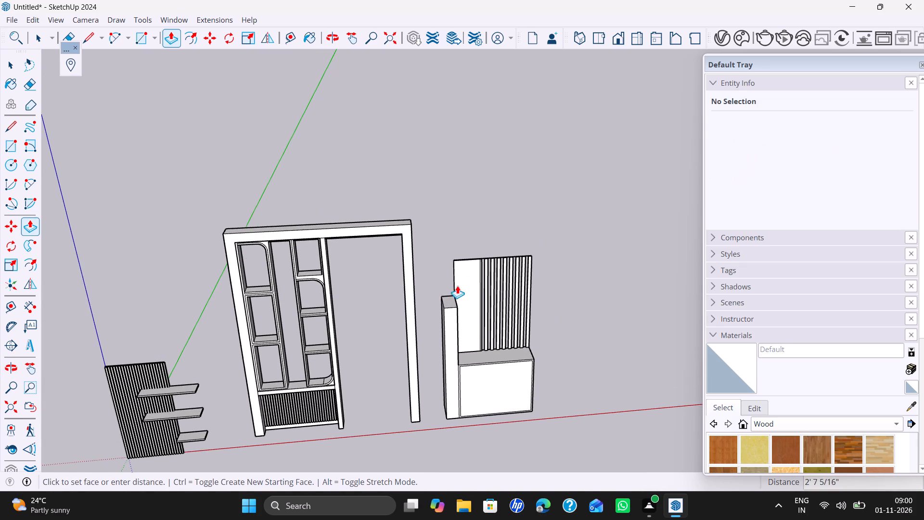
{"action": "left_click", "coordinate": [469, 261]}
Extrude the top face of the post upward by a further 6" as a separate block.
{"action": "middle_click_drag", "start_coordinate": [482, 292], "coordinate": [385, 276]}
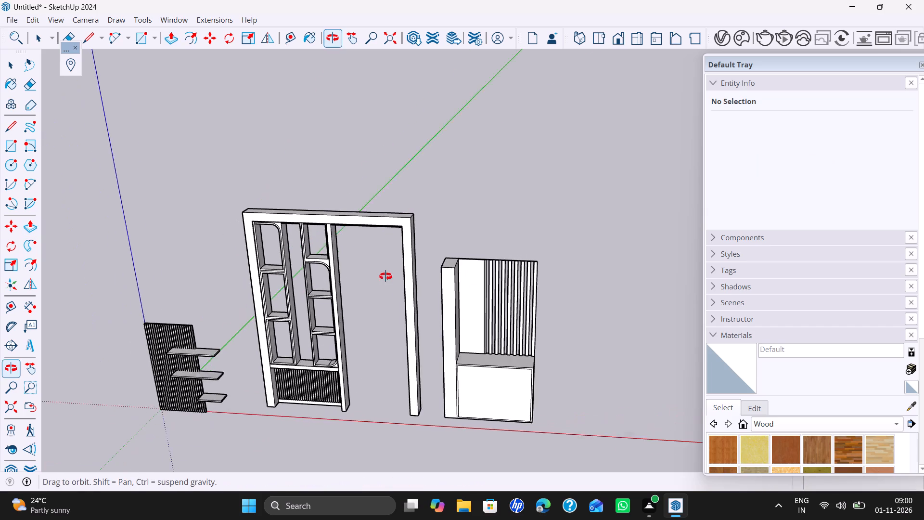
{"action": "middle_click_drag", "start_coordinate": [385, 276], "coordinate": [385, 276]}
{"action": "left_click", "coordinate": [452, 262]}
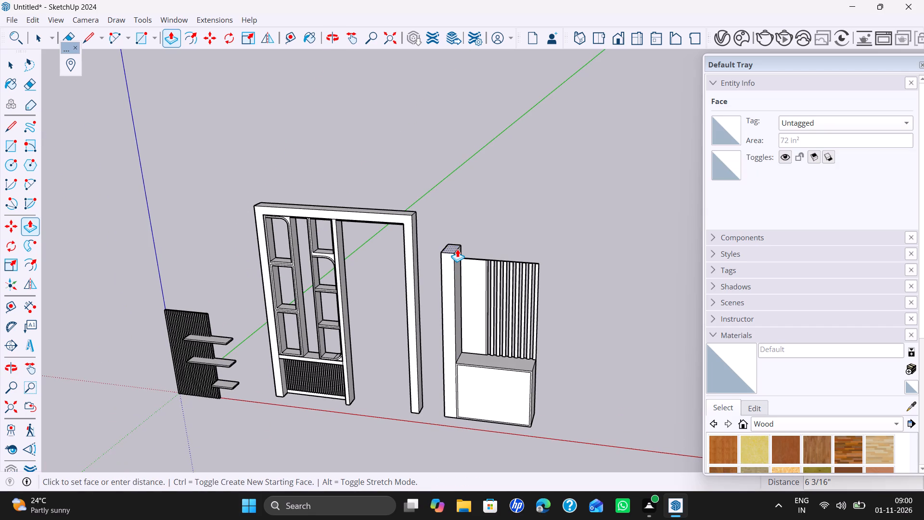
{"action": "type", "text": "6\""}
{"action": "key", "text": "Return"}
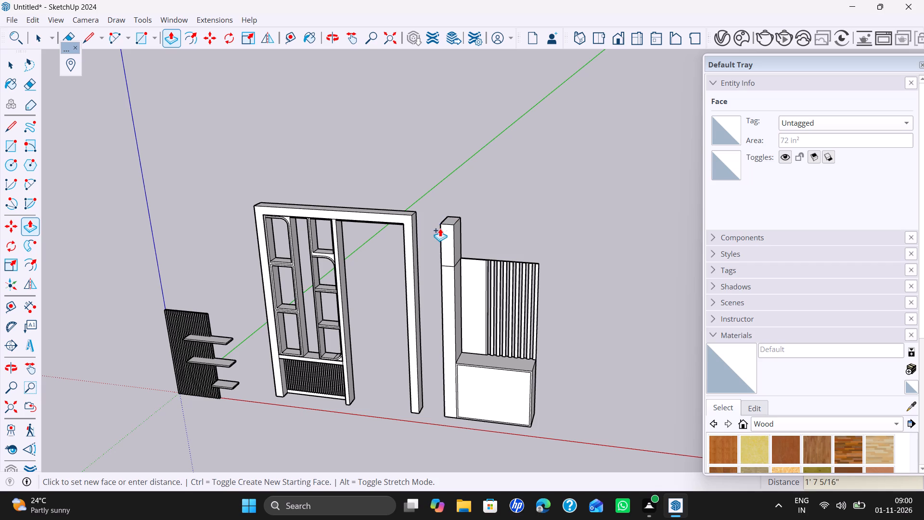
{"action": "scroll", "coordinate": [440, 233], "scroll_direction": "up", "scroll_amount": 1}
{"action": "type", "text": "6\""}
{"action": "key", "text": "Return"}
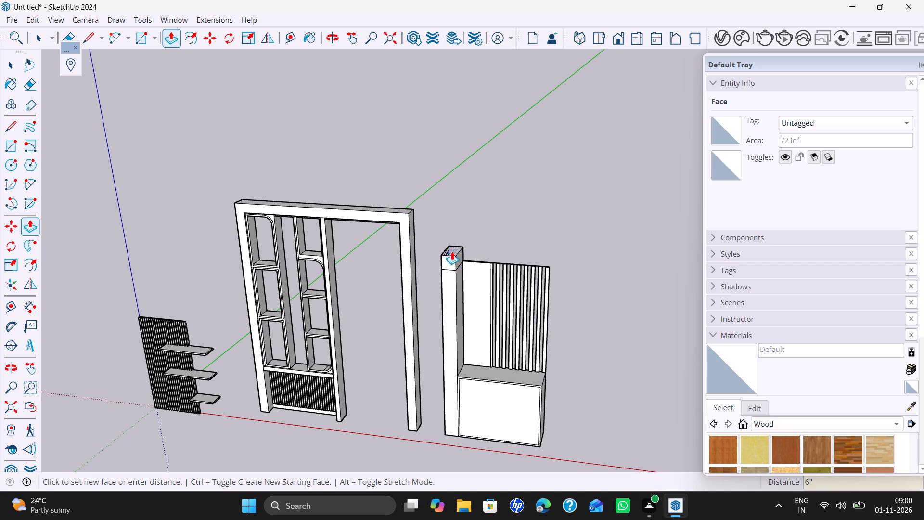
Push/Pull the inner side of the 6" top block 3' across the back panel to the cabinet's far edge.
{"action": "left_click", "coordinate": [459, 262]}
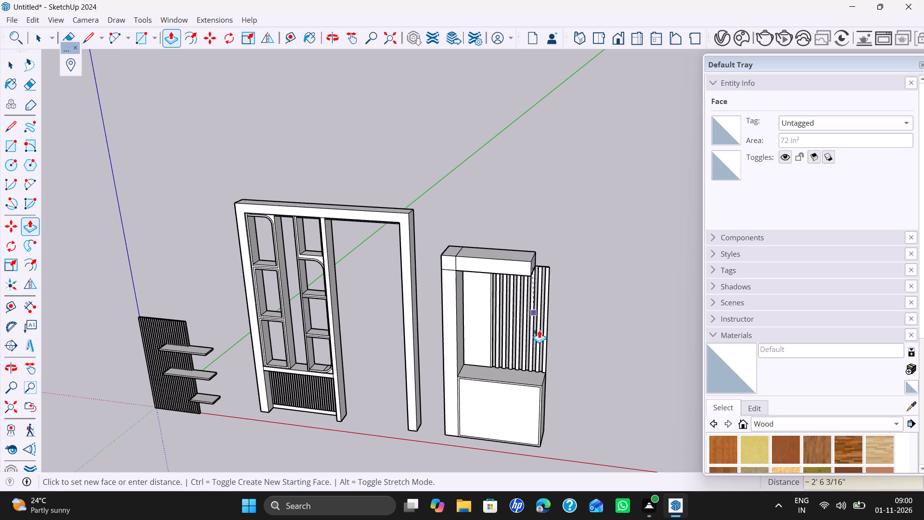
{"action": "left_click", "coordinate": [545, 379]}
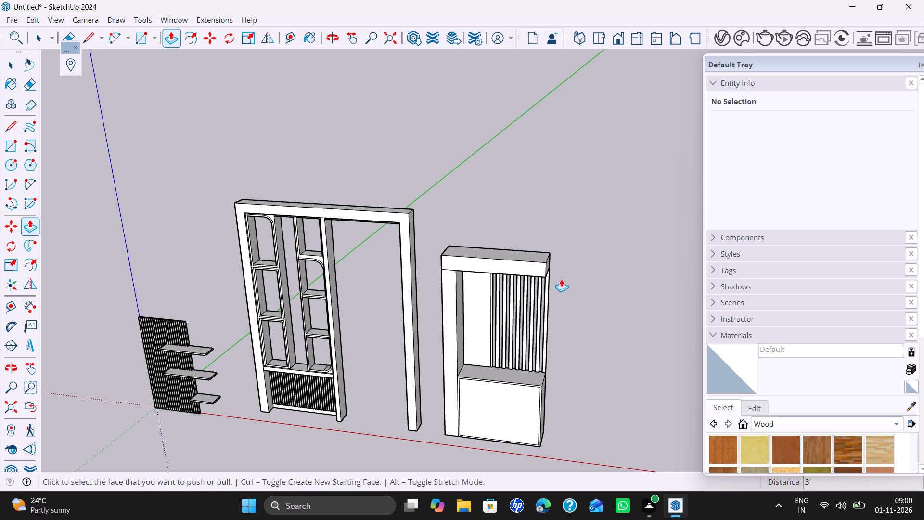
Extend the free end of the top beam another 3' past the cabinet.
{"action": "left_click", "coordinate": [551, 266]}
{"action": "scroll", "coordinate": [551, 263], "scroll_direction": "up", "scroll_amount": 6}
{"action": "left_click", "coordinate": [547, 263]}
{"action": "scroll", "coordinate": [630, 287], "scroll_direction": "down", "scroll_amount": 6}
{"action": "type", "text": "3'"}
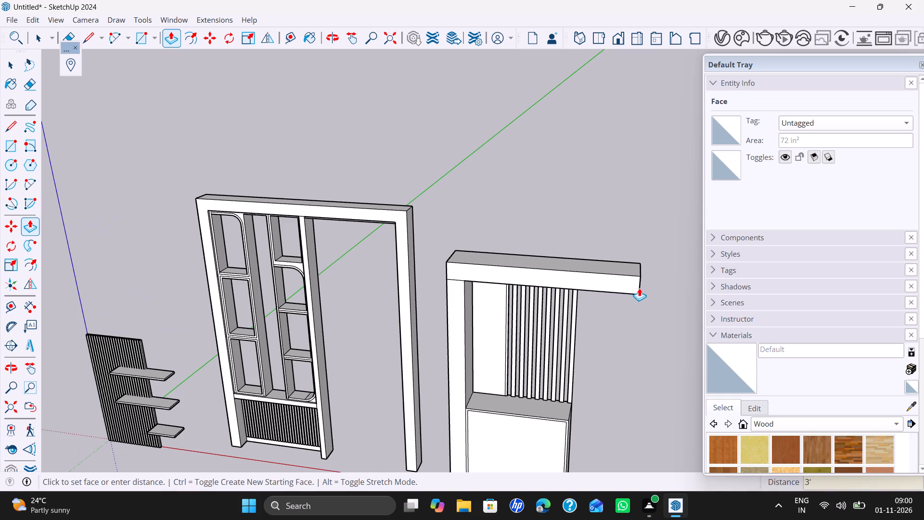
{"action": "key", "text": "Return"}
Extrude the beam's free end by 6" as a separate end block.
{"action": "scroll", "coordinate": [641, 286], "scroll_direction": "down", "scroll_amount": 5}
{"action": "middle_click_drag", "start_coordinate": [642, 287], "coordinate": [523, 296]}
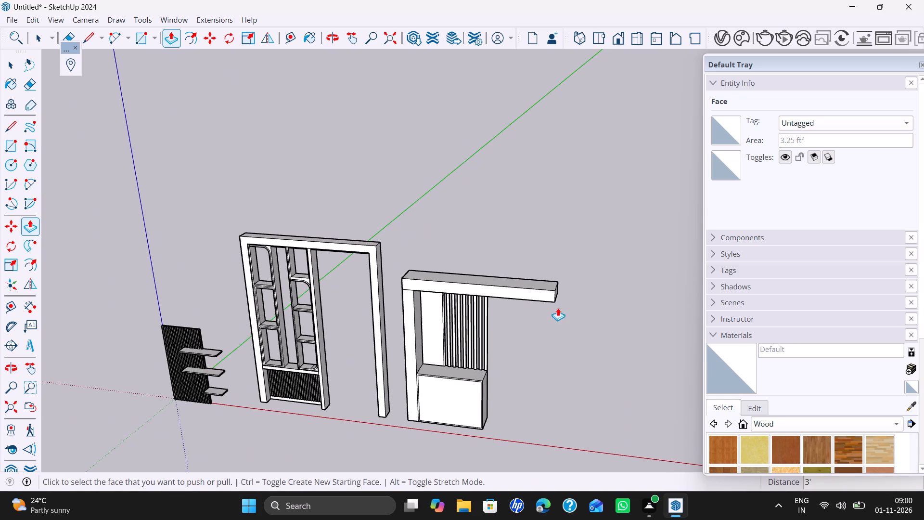
{"action": "middle_click_drag", "start_coordinate": [559, 304], "coordinate": [507, 224]}
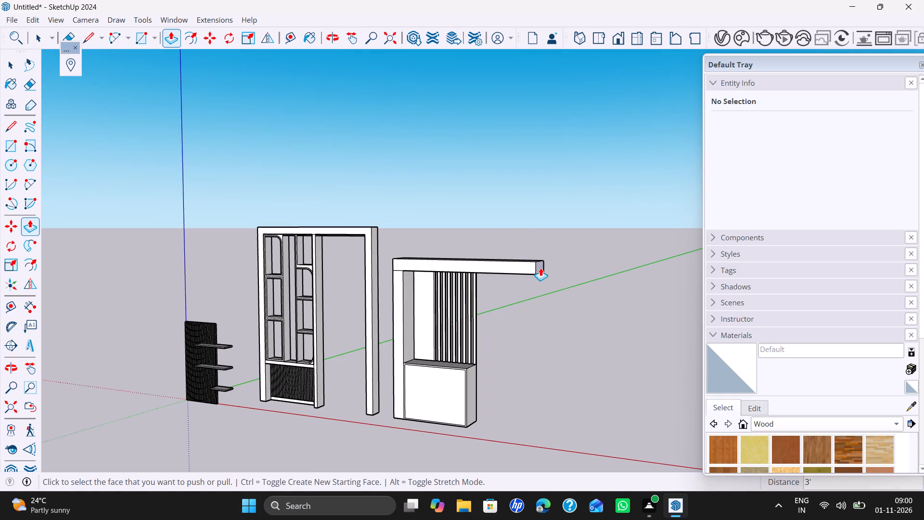
{"action": "left_click", "coordinate": [540, 268], "text": "ctrl"}
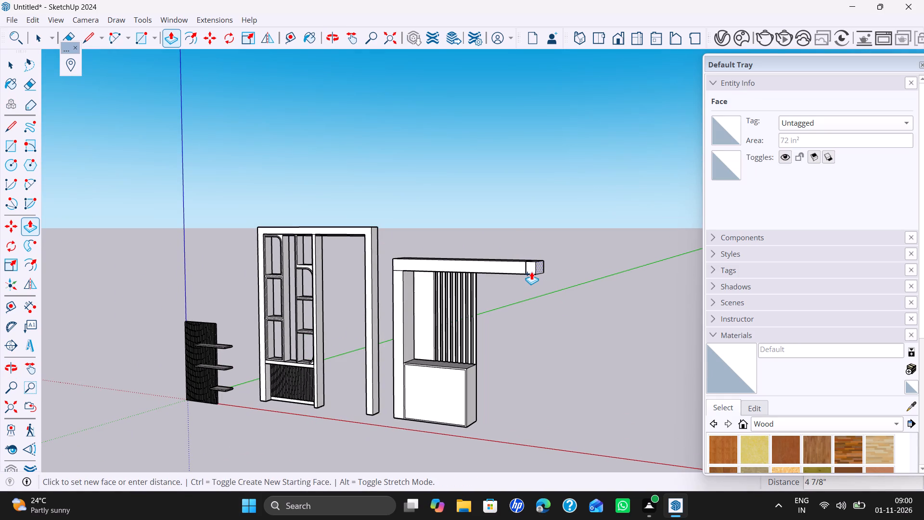
{"action": "type", "text": "6\""}
{"action": "key", "text": "Return"}
Push/Pull the underside of the 6" end block down to the cabinet's base level, forming the second post.
{"action": "scroll", "coordinate": [530, 281], "scroll_direction": "down", "scroll_amount": 2}
{"action": "middle_click_drag", "start_coordinate": [527, 294], "coordinate": [547, 194]}
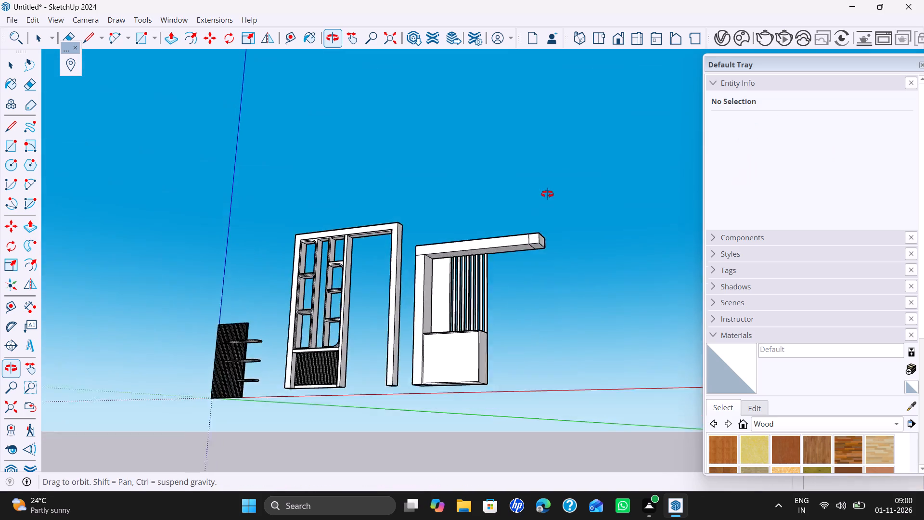
{"action": "middle_click_drag", "start_coordinate": [547, 194], "coordinate": [555, 180]}
{"action": "left_click", "coordinate": [540, 234]}
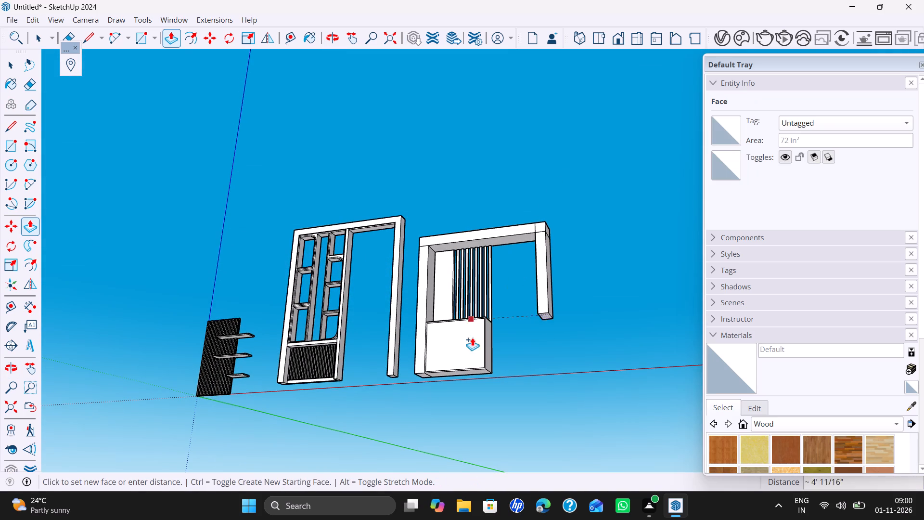
{"action": "left_click", "coordinate": [488, 371]}
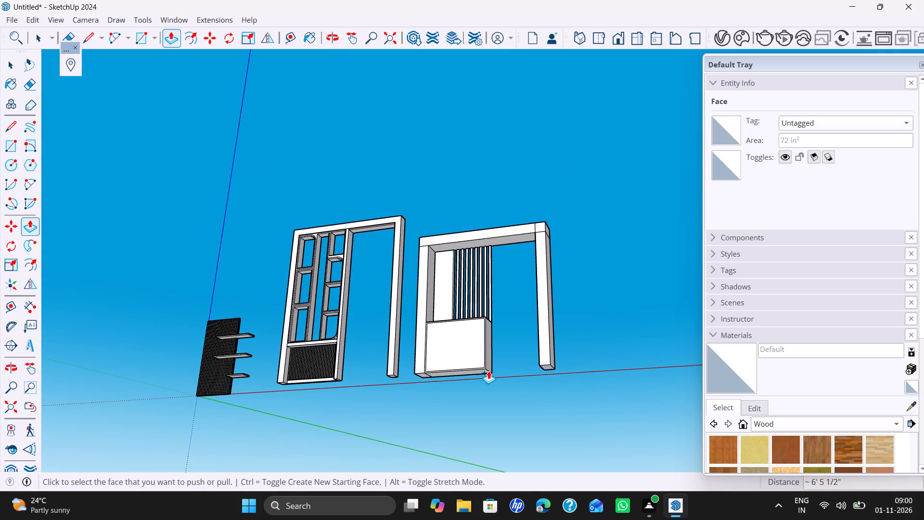
Examine the completed frame around the cabinet from the end and front, including the beam above the slats.
{"action": "middle_click_drag", "start_coordinate": [520, 295], "coordinate": [501, 376]}
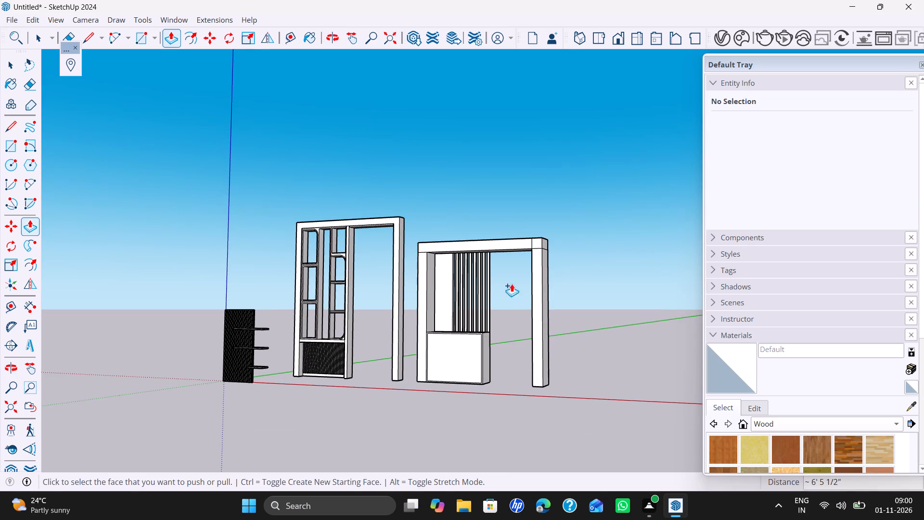
{"action": "scroll", "coordinate": [477, 266], "scroll_direction": "up", "scroll_amount": 4}
{"action": "middle_click_drag", "start_coordinate": [473, 258], "coordinate": [486, 217]}
{"action": "scroll", "coordinate": [486, 217], "scroll_direction": "up", "scroll_amount": 5}
{"action": "middle_click_drag", "start_coordinate": [575, 245], "coordinate": [185, 254]}
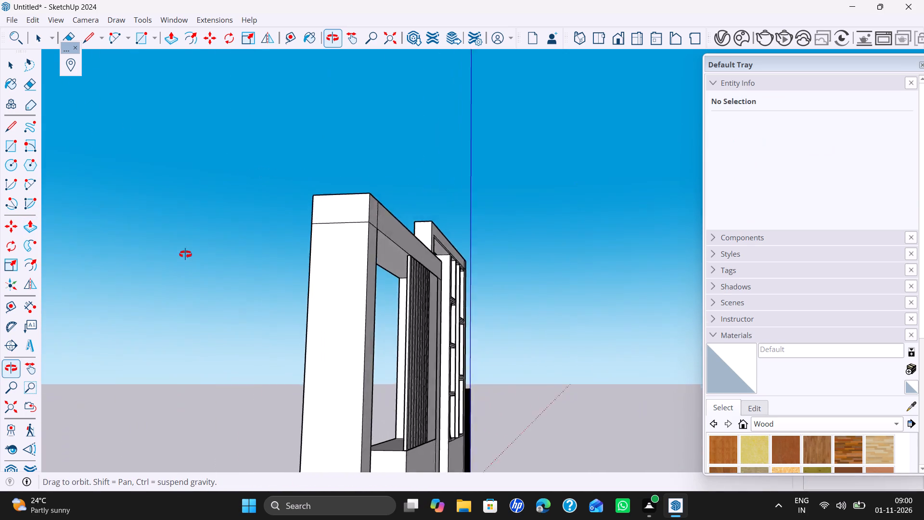
{"action": "middle_click_drag", "start_coordinate": [185, 254], "coordinate": [352, 282]}
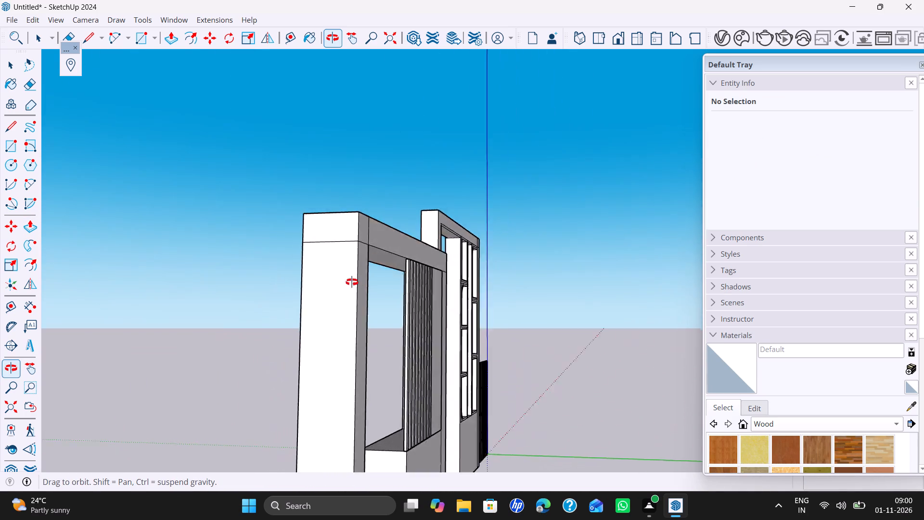
{"action": "middle_click_drag", "start_coordinate": [352, 282], "coordinate": [572, 311]}
{"action": "scroll", "coordinate": [539, 305], "scroll_direction": "down", "scroll_amount": 5}
{"action": "middle_click_drag", "start_coordinate": [536, 309], "coordinate": [502, 304], "text": "shift"}
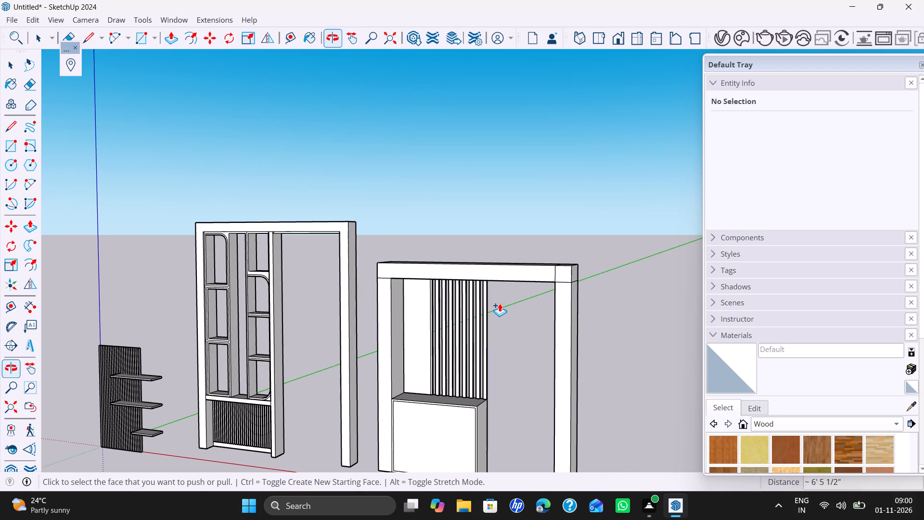
{"action": "key", "text": "space"}
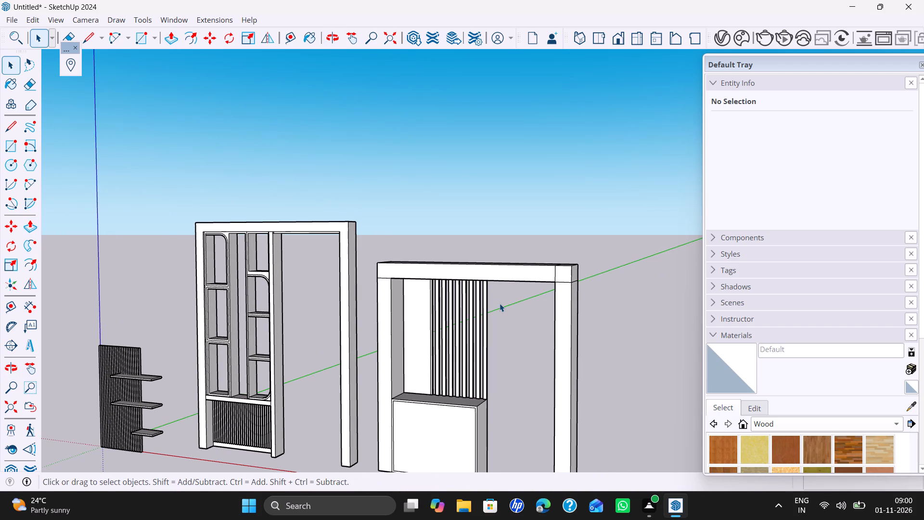
{"action": "scroll", "coordinate": [500, 303], "scroll_direction": "up", "scroll_amount": 2}
{"action": "scroll", "coordinate": [521, 102], "scroll_direction": "up", "scroll_amount": 1}
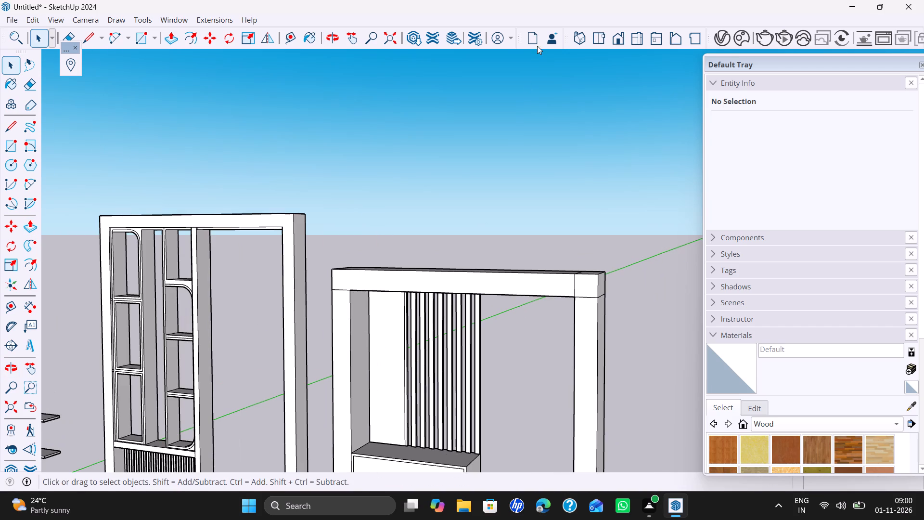
{"action": "scroll", "coordinate": [451, 294], "scroll_direction": "down", "scroll_amount": 1}
{"action": "scroll", "coordinate": [443, 290], "scroll_direction": "up", "scroll_amount": 4}
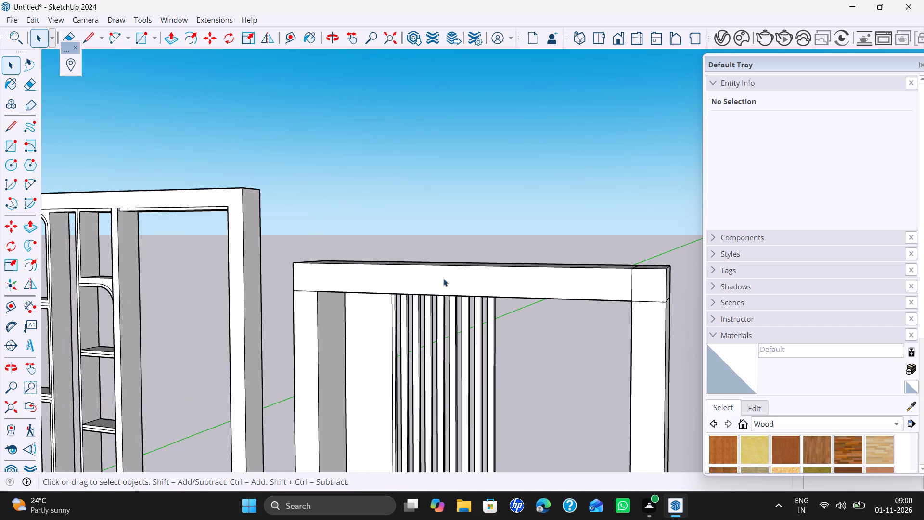
{"action": "middle_click_drag", "start_coordinate": [480, 296], "coordinate": [500, 249]}
{"action": "scroll", "coordinate": [488, 302], "scroll_direction": "up", "scroll_amount": 1}
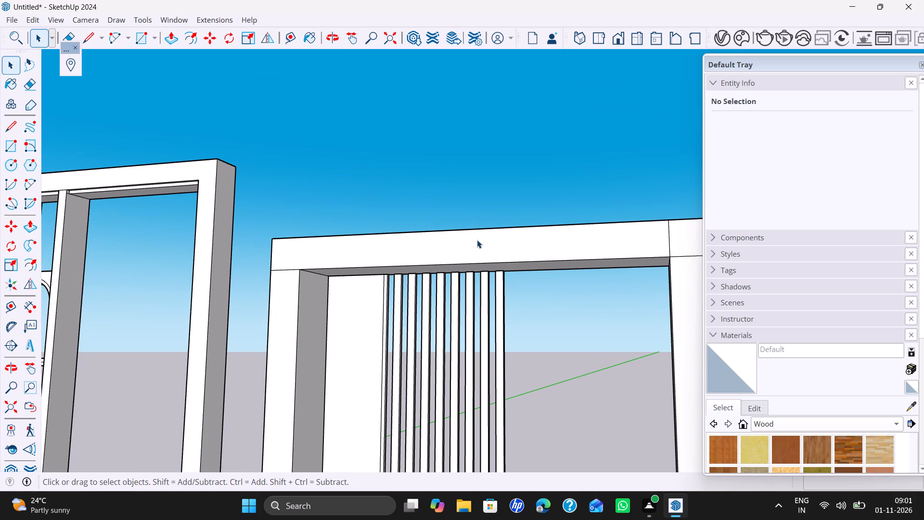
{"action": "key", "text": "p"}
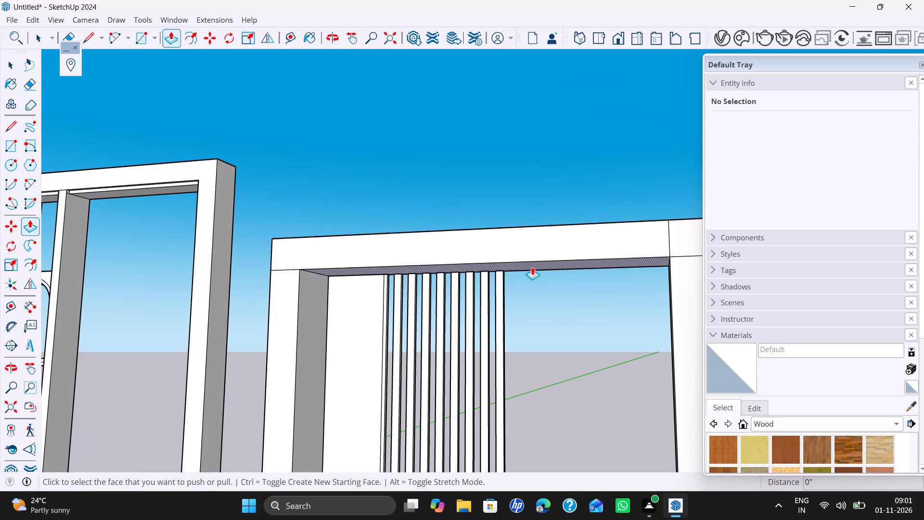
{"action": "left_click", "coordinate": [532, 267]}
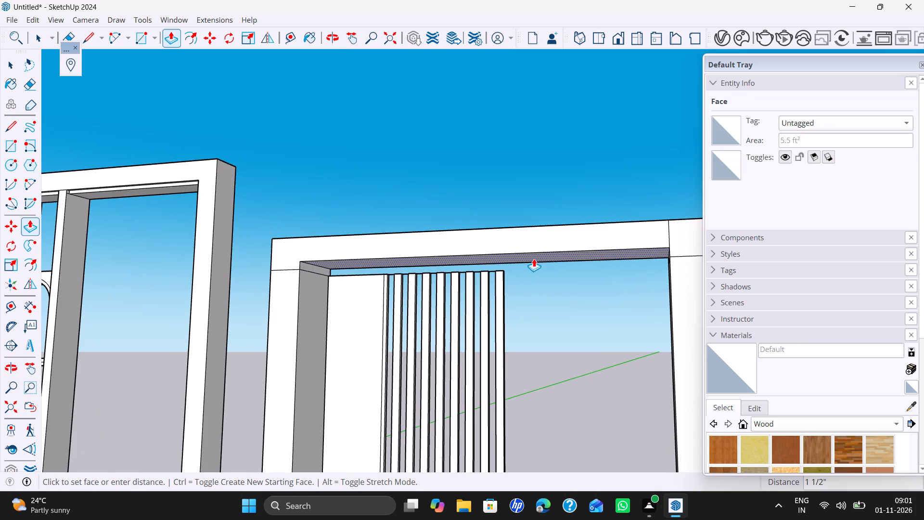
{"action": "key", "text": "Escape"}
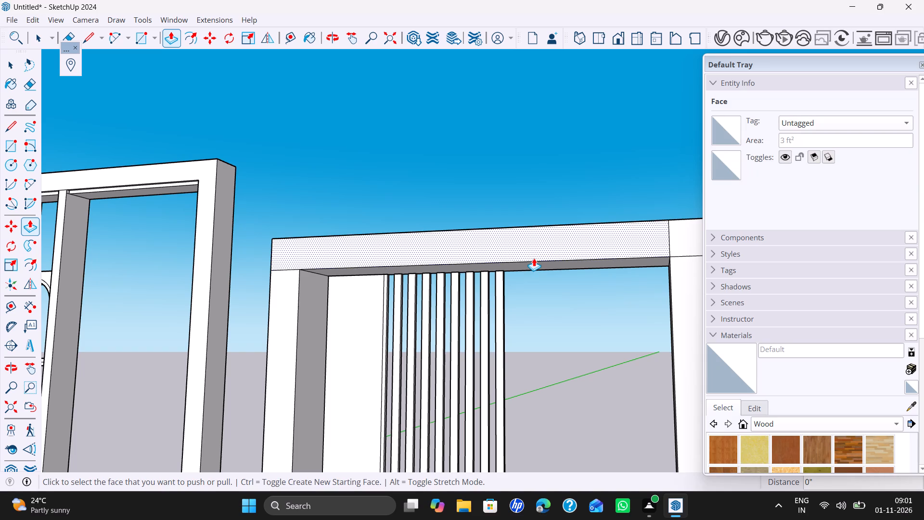
Examine the finished post-and-beam frame, slatted panel and cabinet beside the partition frame from the front and the side.
{"action": "scroll", "coordinate": [549, 269], "scroll_direction": "down", "scroll_amount": 3}
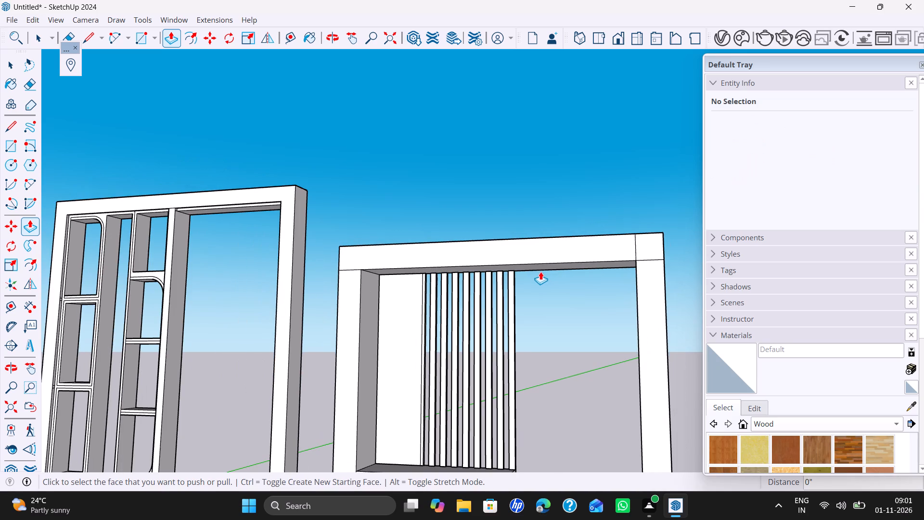
{"action": "key", "text": "space"}
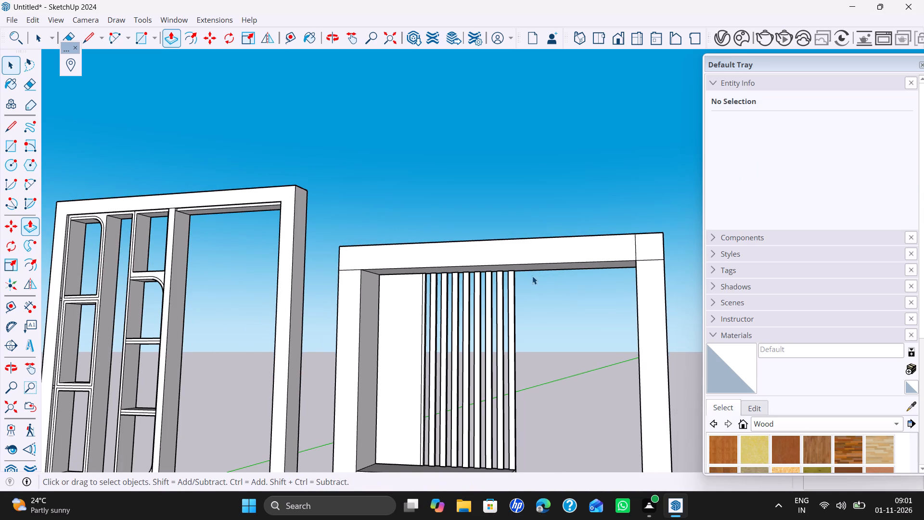
{"action": "scroll", "coordinate": [504, 299], "scroll_direction": "down", "scroll_amount": 3}
{"action": "middle_click_drag", "start_coordinate": [499, 303], "coordinate": [468, 250], "text": "shift"}
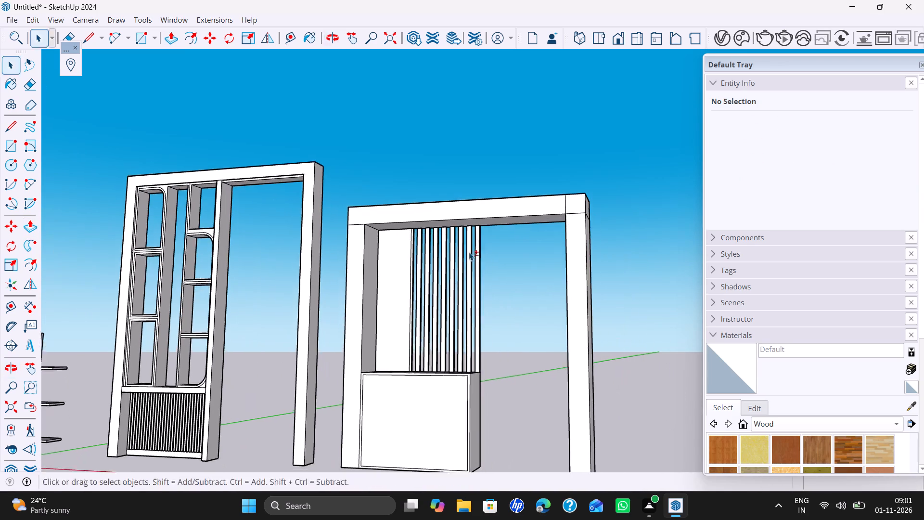
{"action": "left_click_drag", "start_coordinate": [470, 255], "coordinate": [502, 269], "text": "shift"}
{"action": "middle_click_drag", "start_coordinate": [475, 259], "coordinate": [529, 289]}
{"action": "middle_click_drag", "start_coordinate": [493, 307], "coordinate": [500, 330]}
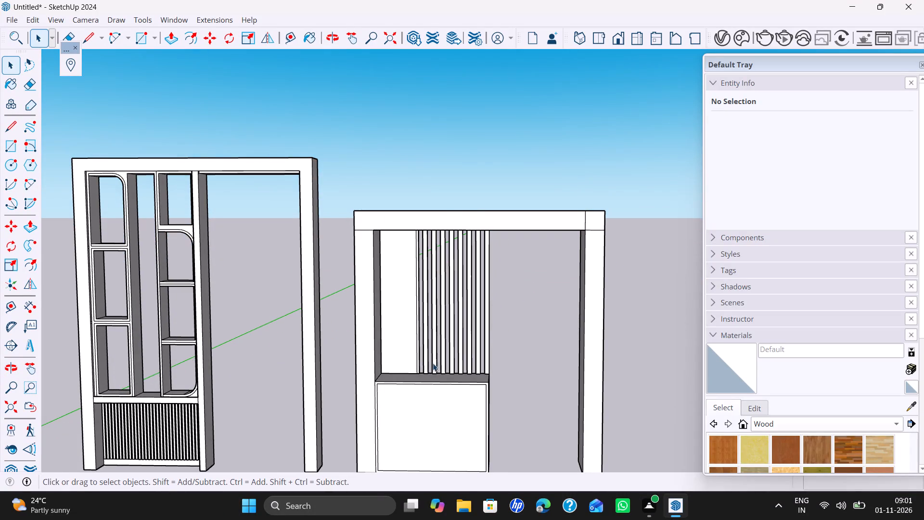
{"action": "scroll", "coordinate": [424, 375], "scroll_direction": "up", "scroll_amount": 2}
{"action": "scroll", "coordinate": [422, 365], "scroll_direction": "down", "scroll_amount": 2}
{"action": "middle_click_drag", "start_coordinate": [426, 367], "coordinate": [457, 372], "text": "shift"}
{"action": "left_click_drag", "start_coordinate": [454, 364], "coordinate": [433, 344]}
{"action": "left_click", "coordinate": [524, 368]}
{"action": "left_click", "coordinate": [530, 366]}
{"action": "middle_click_drag", "start_coordinate": [530, 366], "coordinate": [479, 370]}
{"action": "middle_click_drag", "start_coordinate": [655, 364], "coordinate": [601, 364]}
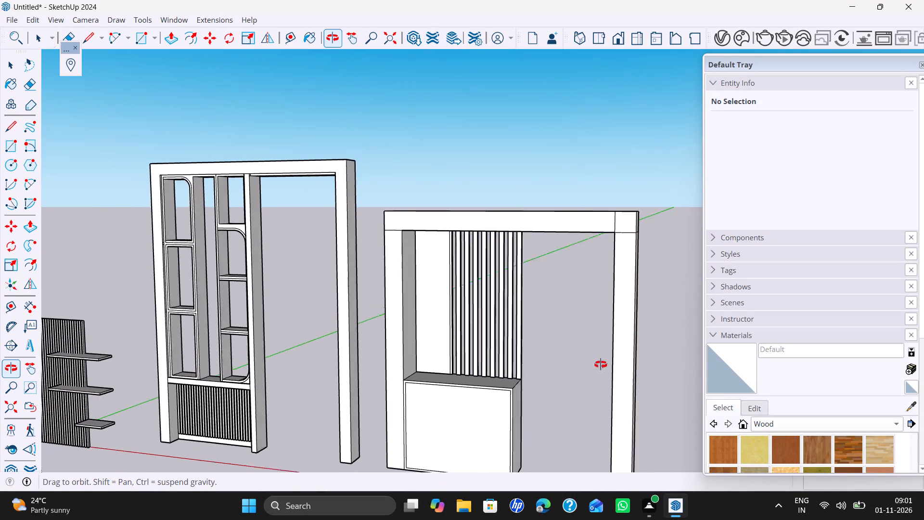
{"action": "middle_click_drag", "start_coordinate": [601, 364], "coordinate": [576, 365]}
{"action": "scroll", "coordinate": [514, 336], "scroll_direction": "up", "scroll_amount": 2}
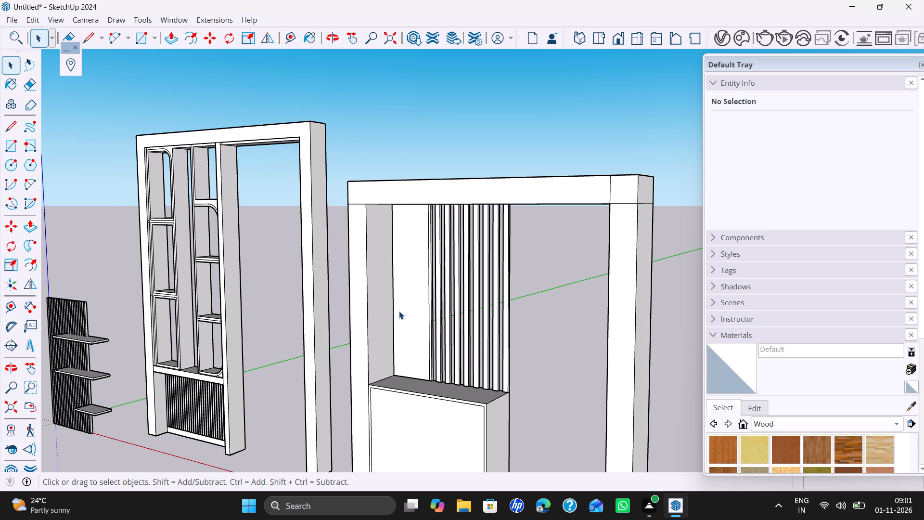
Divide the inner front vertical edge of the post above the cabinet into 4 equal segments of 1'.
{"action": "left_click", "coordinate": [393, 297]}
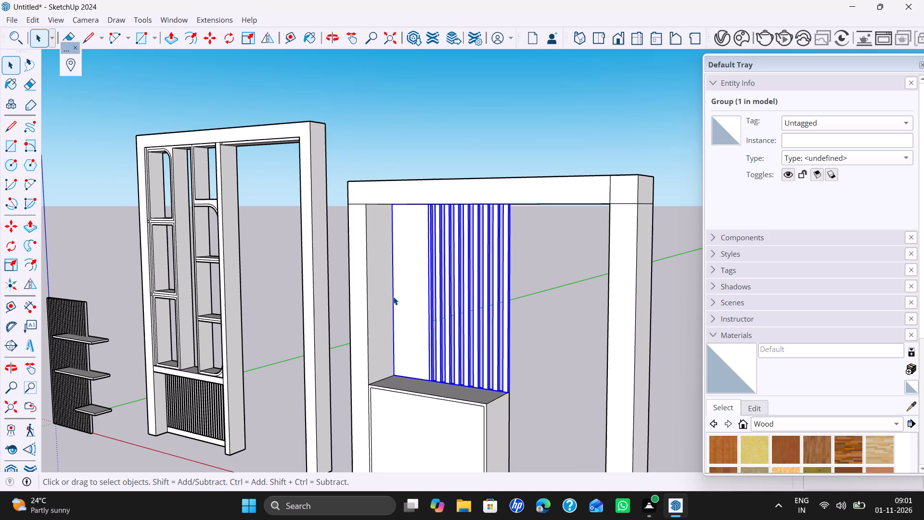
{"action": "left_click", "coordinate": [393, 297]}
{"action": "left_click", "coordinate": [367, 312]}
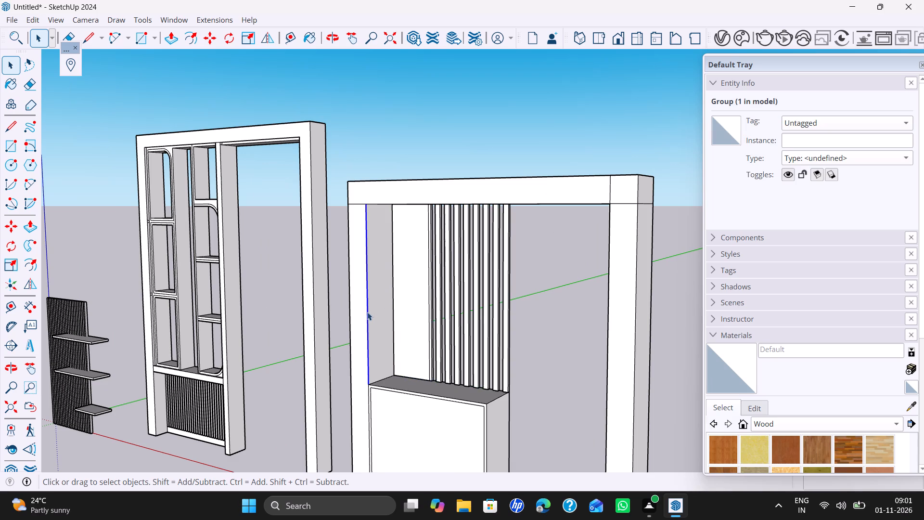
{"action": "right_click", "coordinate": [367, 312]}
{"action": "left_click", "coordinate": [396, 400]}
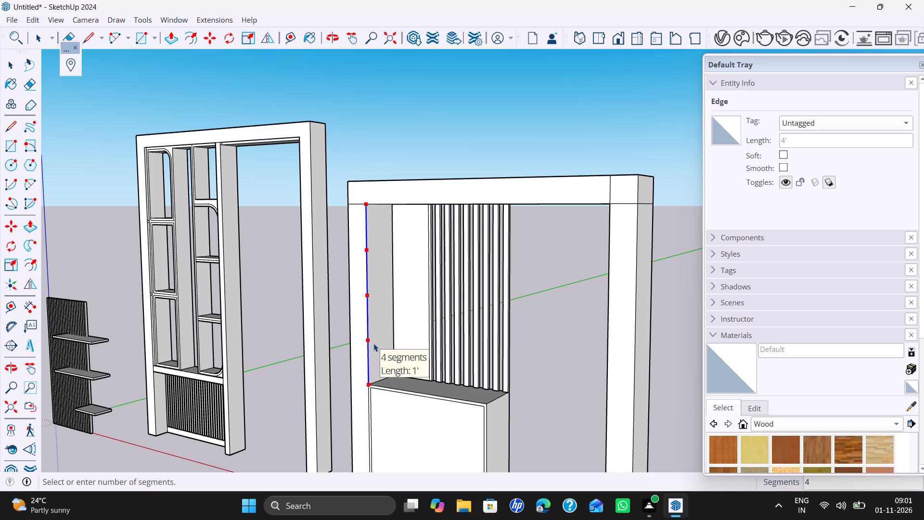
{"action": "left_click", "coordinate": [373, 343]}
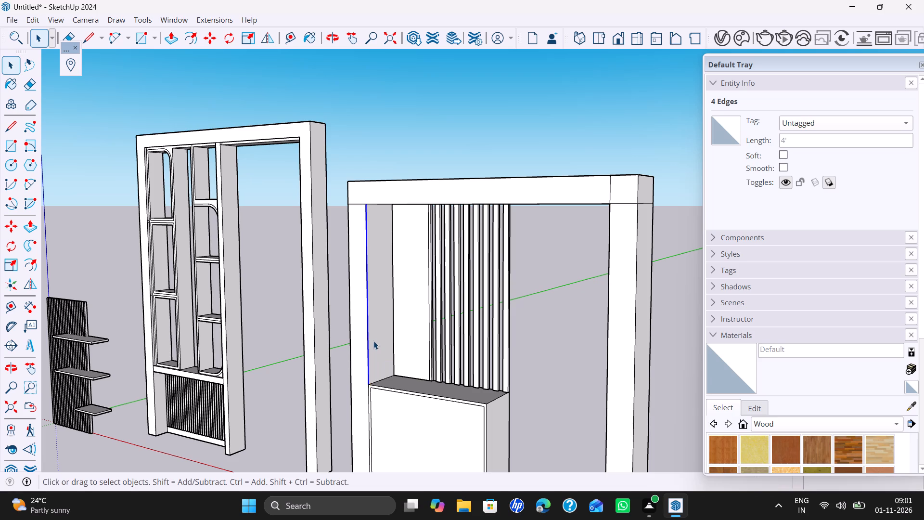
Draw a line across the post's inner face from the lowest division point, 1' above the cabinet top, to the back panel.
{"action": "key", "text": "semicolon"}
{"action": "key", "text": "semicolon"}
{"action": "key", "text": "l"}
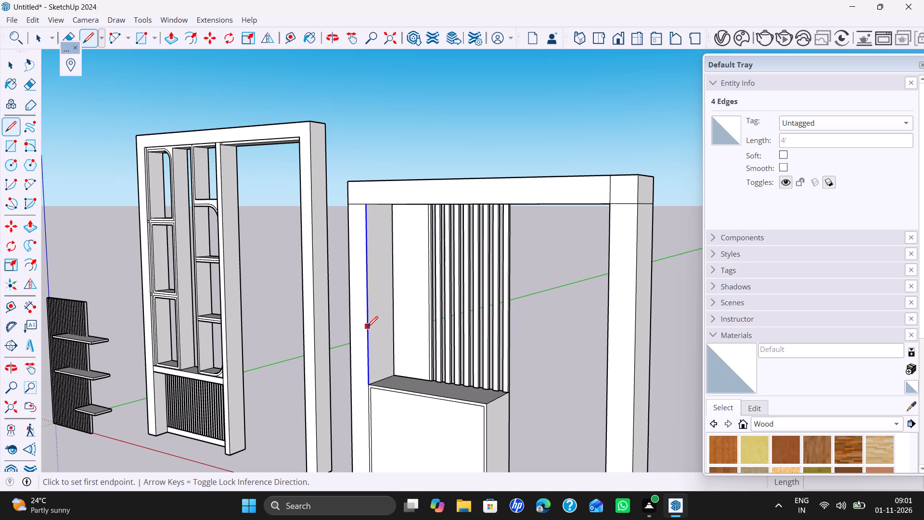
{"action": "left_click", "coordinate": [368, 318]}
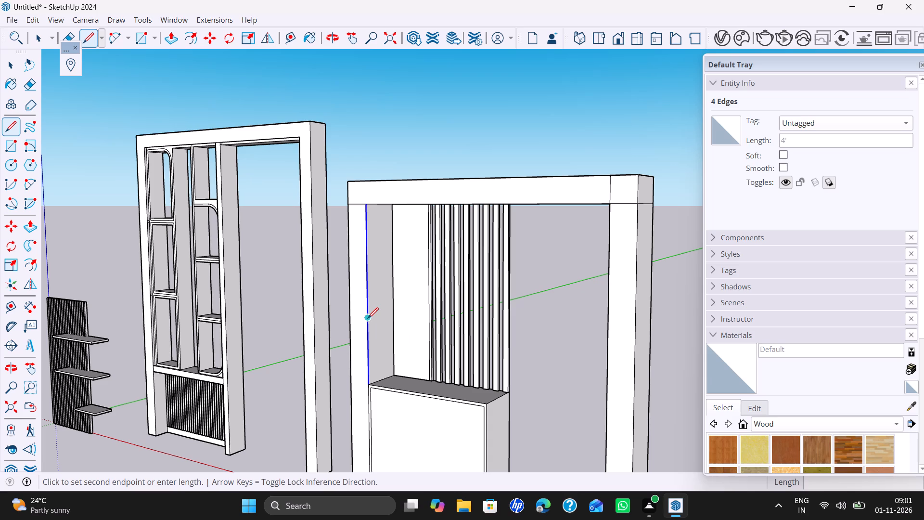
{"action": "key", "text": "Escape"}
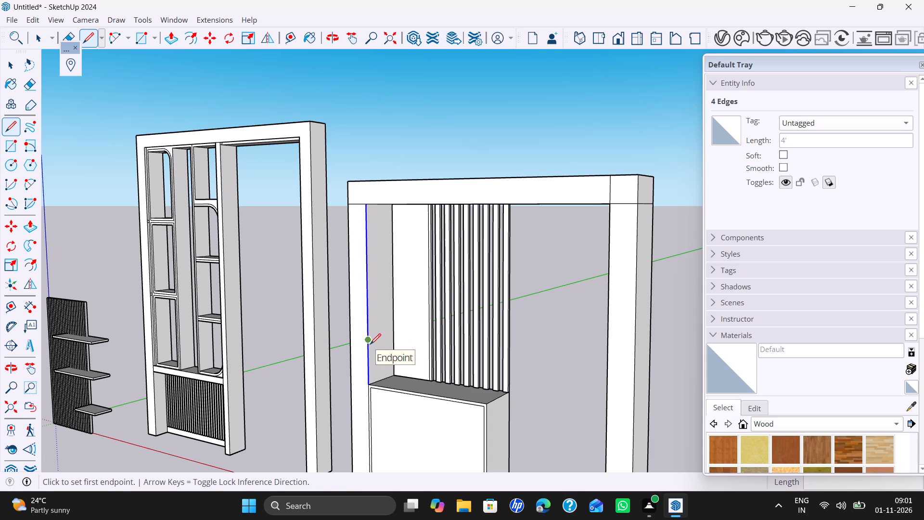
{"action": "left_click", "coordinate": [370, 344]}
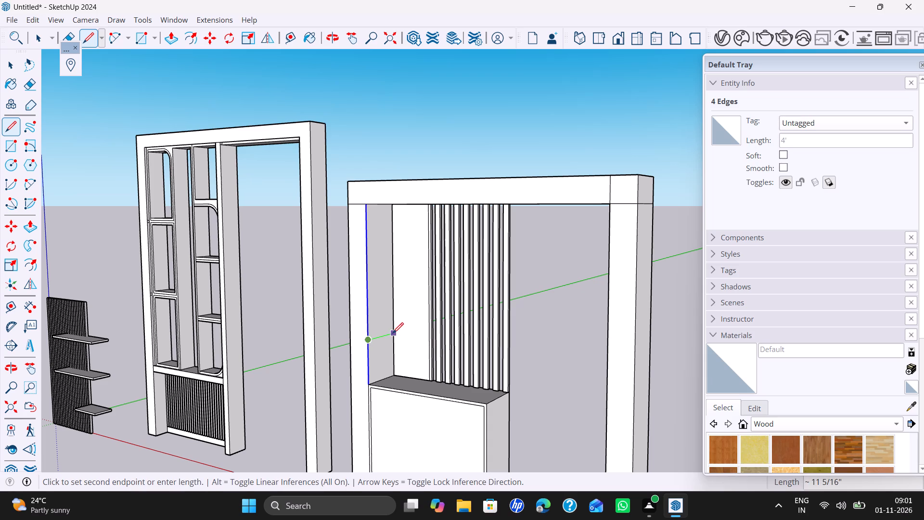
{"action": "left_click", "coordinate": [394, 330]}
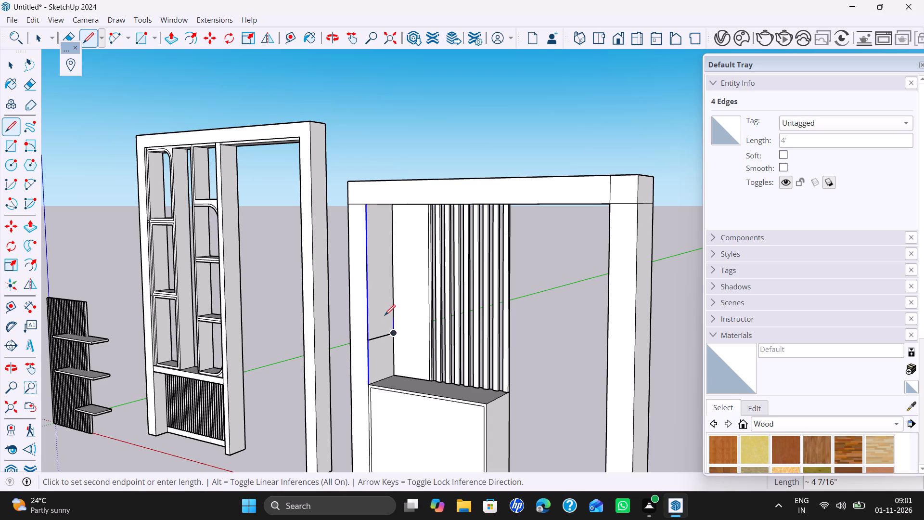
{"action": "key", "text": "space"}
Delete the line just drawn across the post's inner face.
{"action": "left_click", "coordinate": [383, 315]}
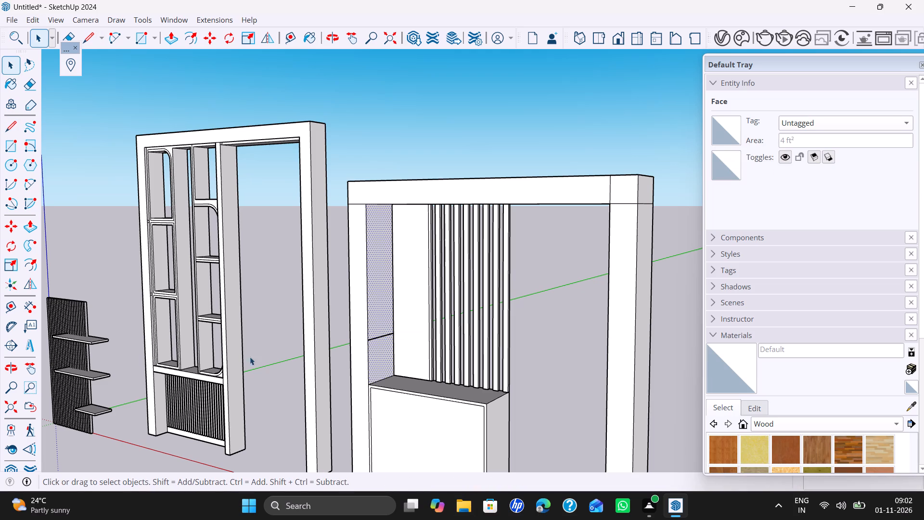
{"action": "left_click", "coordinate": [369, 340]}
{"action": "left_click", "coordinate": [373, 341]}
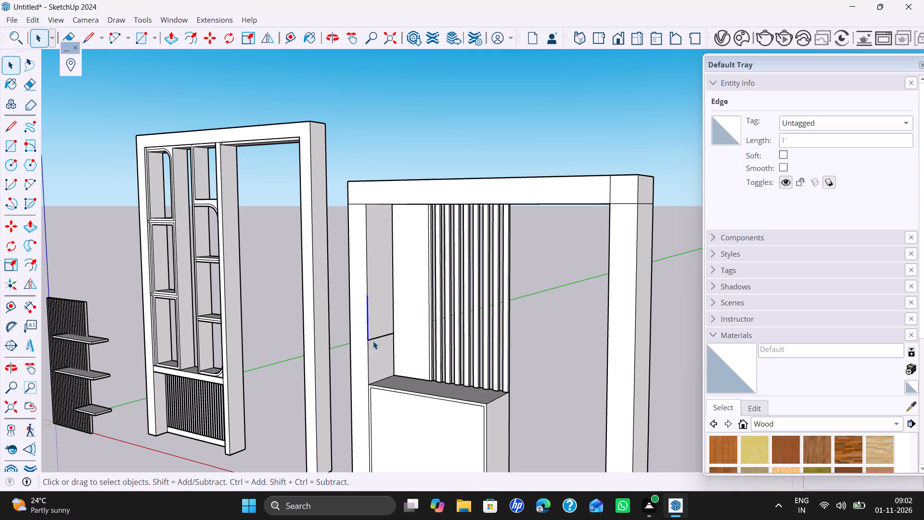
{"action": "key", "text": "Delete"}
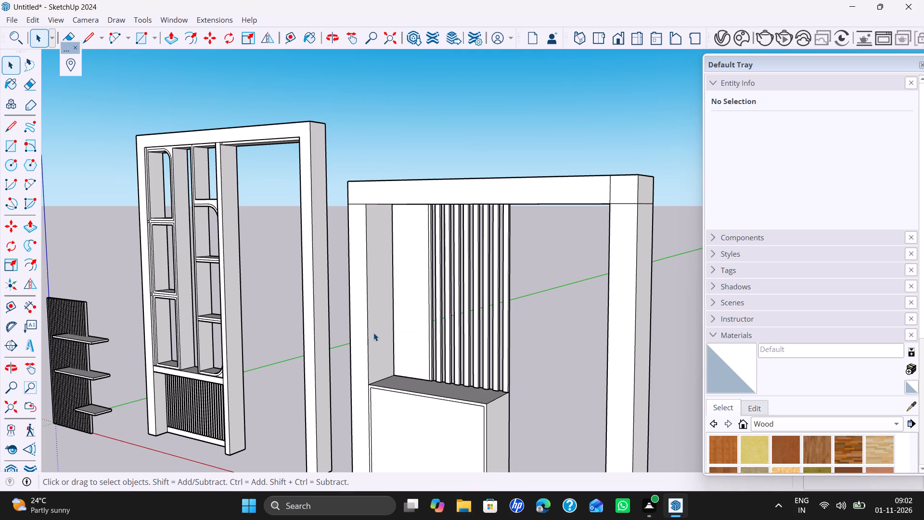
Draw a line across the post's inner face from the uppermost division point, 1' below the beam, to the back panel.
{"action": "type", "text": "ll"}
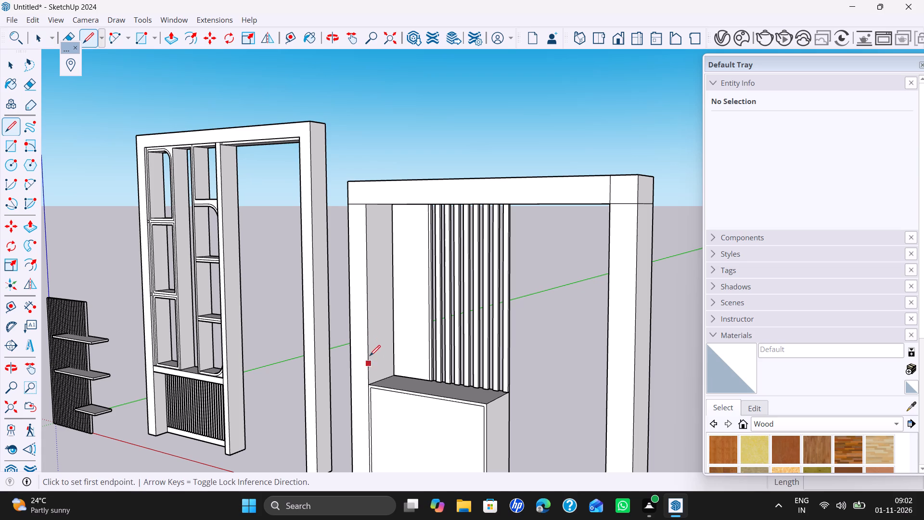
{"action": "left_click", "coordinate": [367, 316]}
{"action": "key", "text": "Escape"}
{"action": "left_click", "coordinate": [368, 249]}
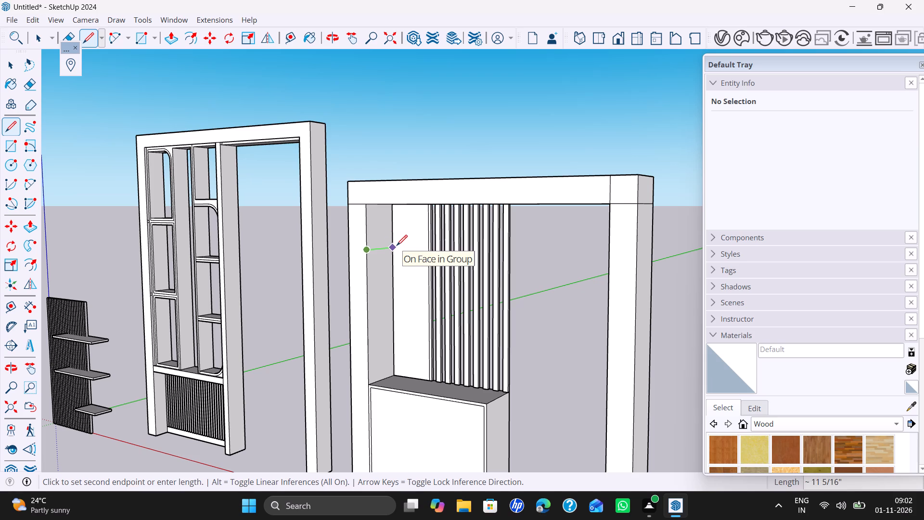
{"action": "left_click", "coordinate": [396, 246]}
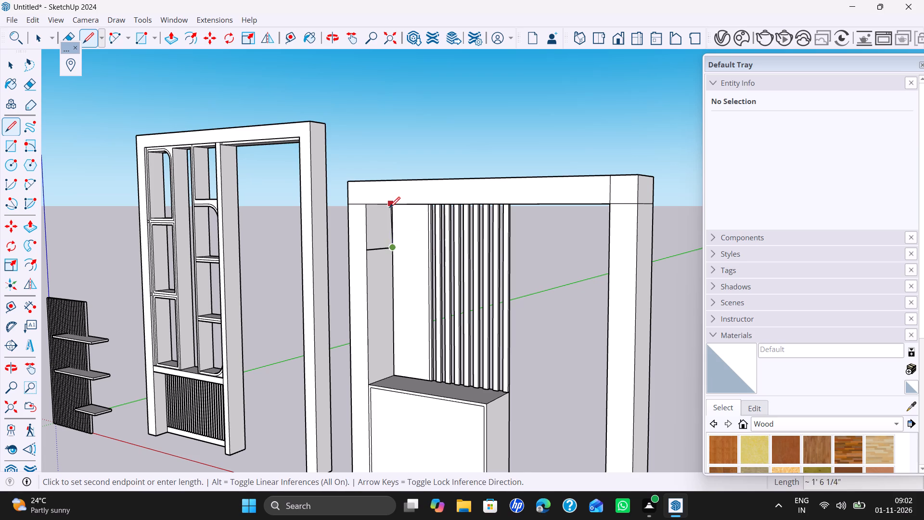
Trace the back vertical edge of the post's inner face over its full 4' height, and its bottom edge along the cabinet top.
{"action": "scroll", "coordinate": [389, 208], "scroll_direction": "up", "scroll_amount": 1}
{"action": "middle_click_drag", "start_coordinate": [389, 208], "coordinate": [397, 140]}
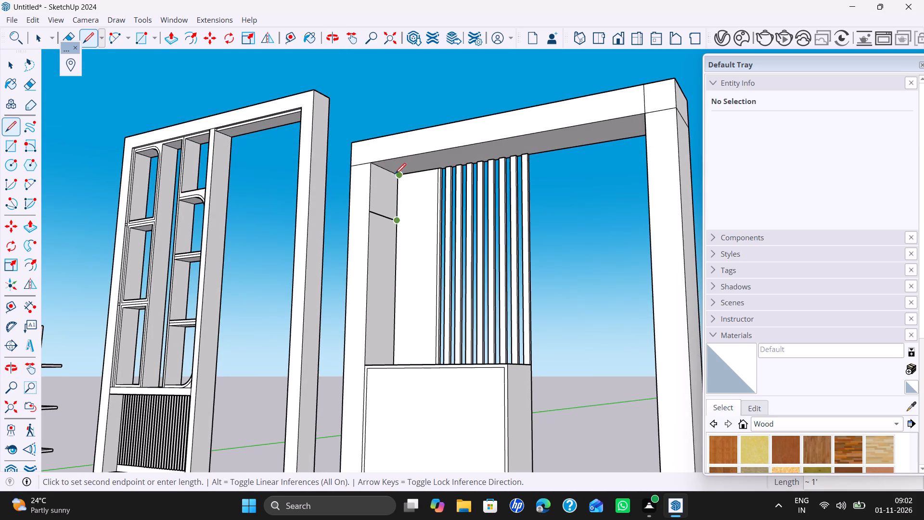
{"action": "left_click", "coordinate": [398, 170]}
{"action": "scroll", "coordinate": [398, 170], "scroll_direction": "up", "scroll_amount": 3}
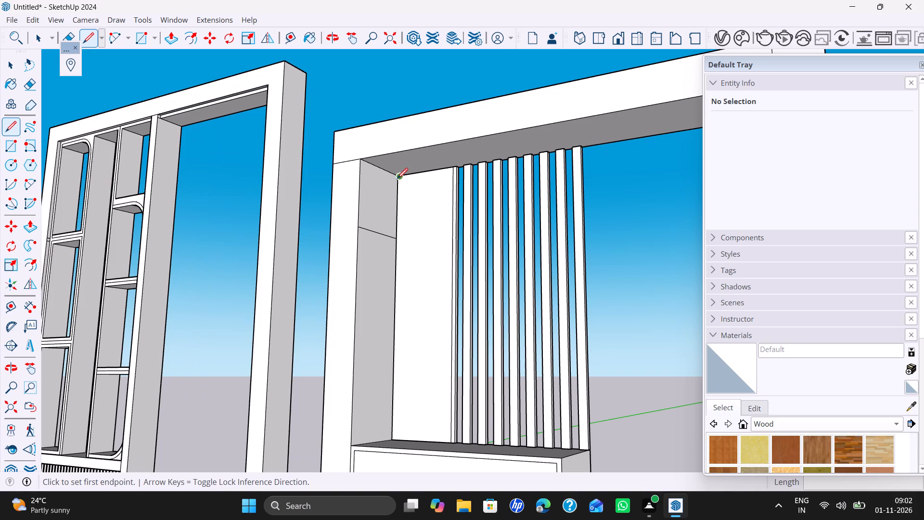
{"action": "left_click", "coordinate": [398, 179]}
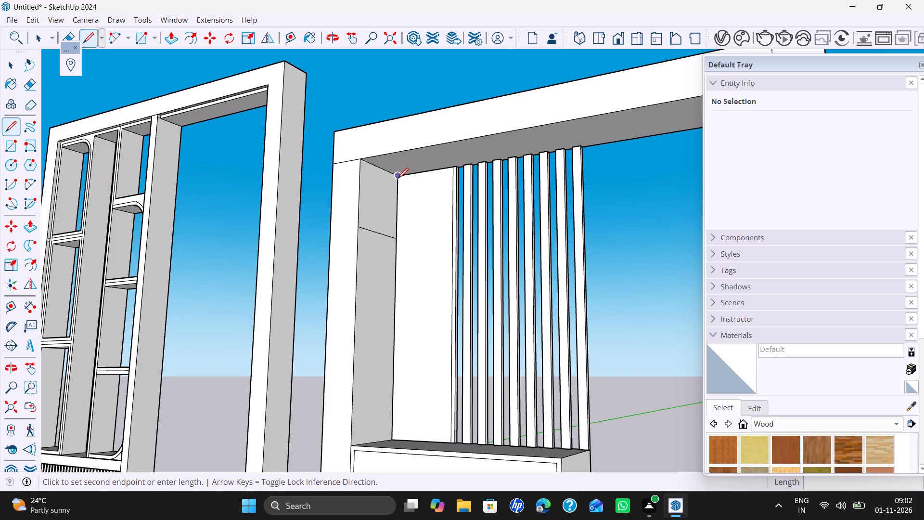
{"action": "key", "text": "Up"}
{"action": "left_click", "coordinate": [390, 440]}
{"action": "left_click", "coordinate": [390, 440]}
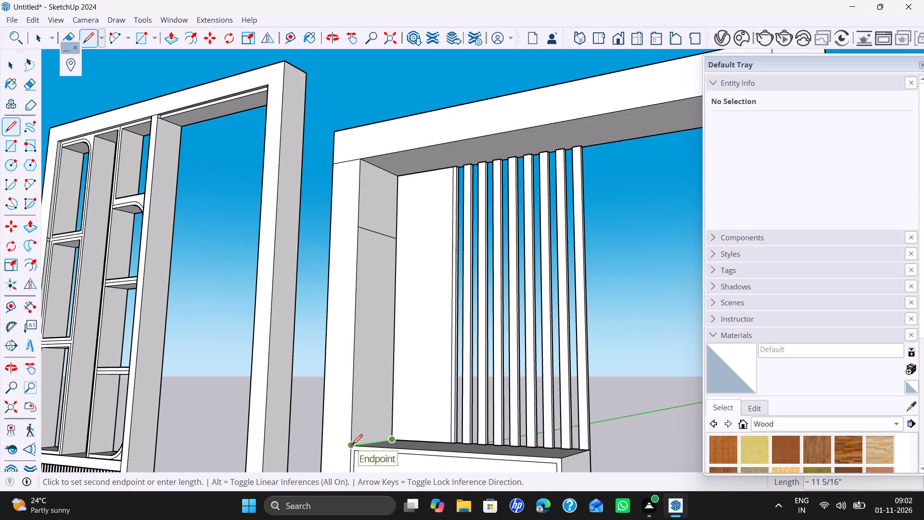
{"action": "left_click", "coordinate": [352, 445]}
{"action": "middle_click_drag", "start_coordinate": [382, 352], "coordinate": [382, 411]}
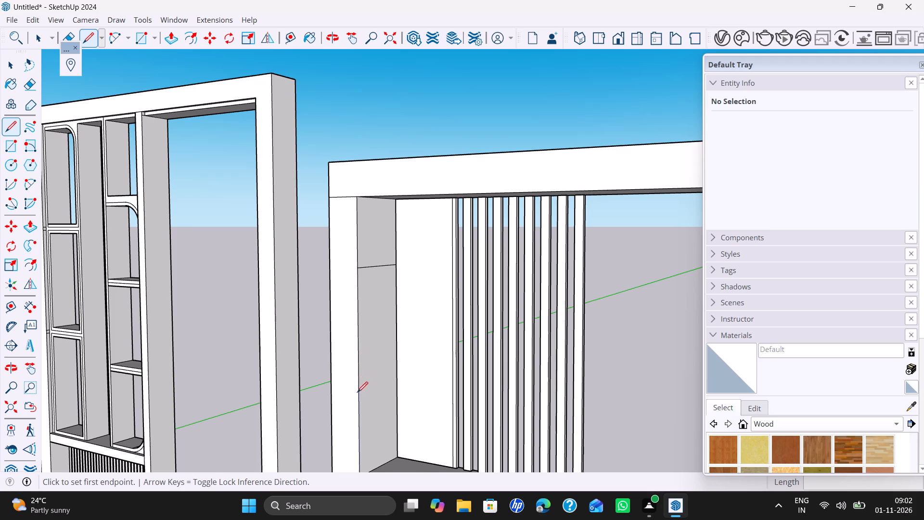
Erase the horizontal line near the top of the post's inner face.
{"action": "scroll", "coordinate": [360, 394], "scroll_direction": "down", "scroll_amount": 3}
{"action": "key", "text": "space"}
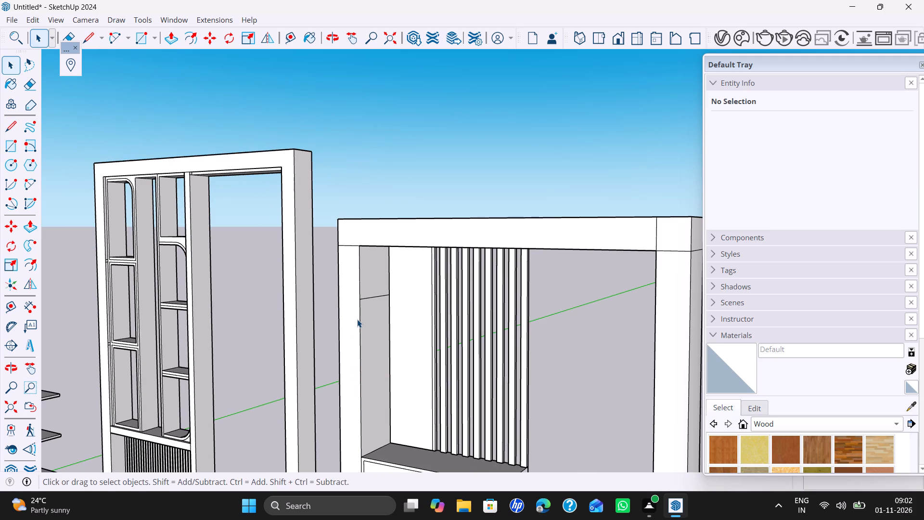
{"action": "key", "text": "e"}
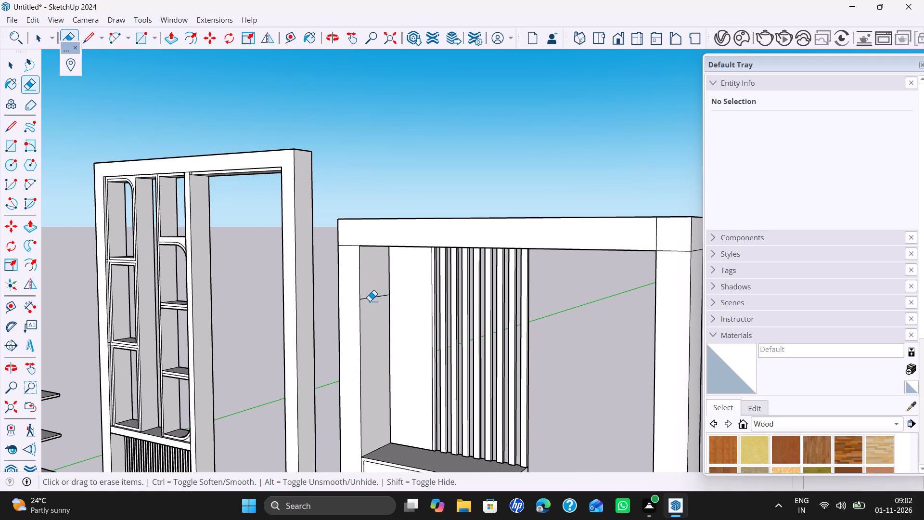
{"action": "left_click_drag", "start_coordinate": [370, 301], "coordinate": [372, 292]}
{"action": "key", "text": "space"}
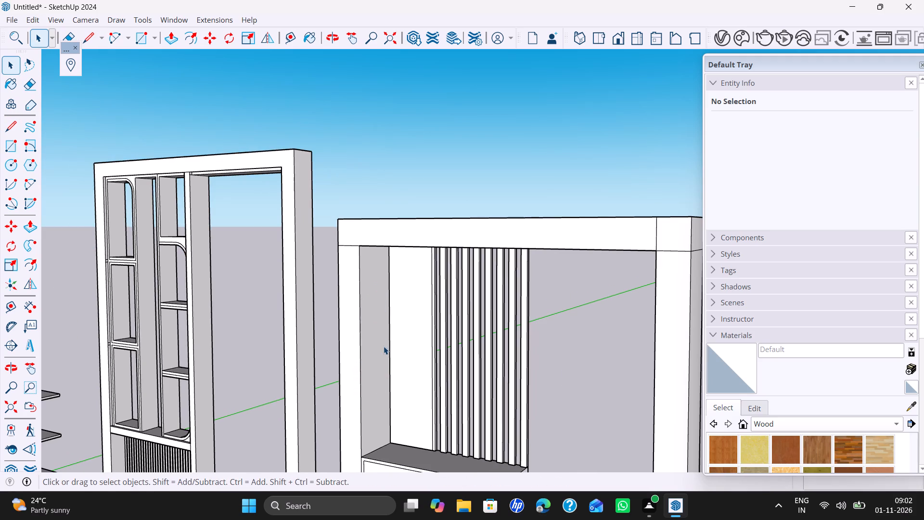
Divide the front vertical edge of the post's inner face above the cabinet into 4 equal segments of 1'.
{"action": "scroll", "coordinate": [392, 348], "scroll_direction": "up", "scroll_amount": 1}
{"action": "left_click", "coordinate": [392, 348]}
{"action": "left_click", "coordinate": [389, 346]}
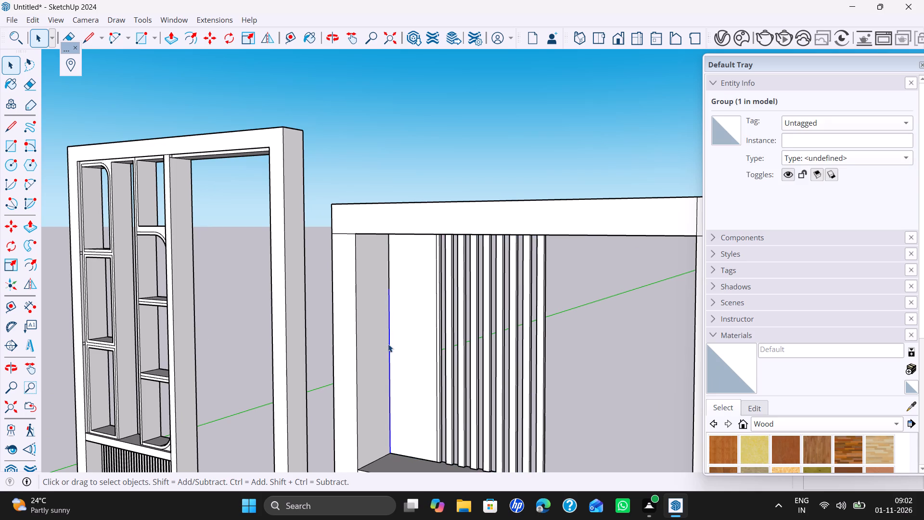
{"action": "left_click", "coordinate": [357, 307]}
{"action": "scroll", "coordinate": [357, 304], "scroll_direction": "up", "scroll_amount": 1}
{"action": "right_click", "coordinate": [357, 304]}
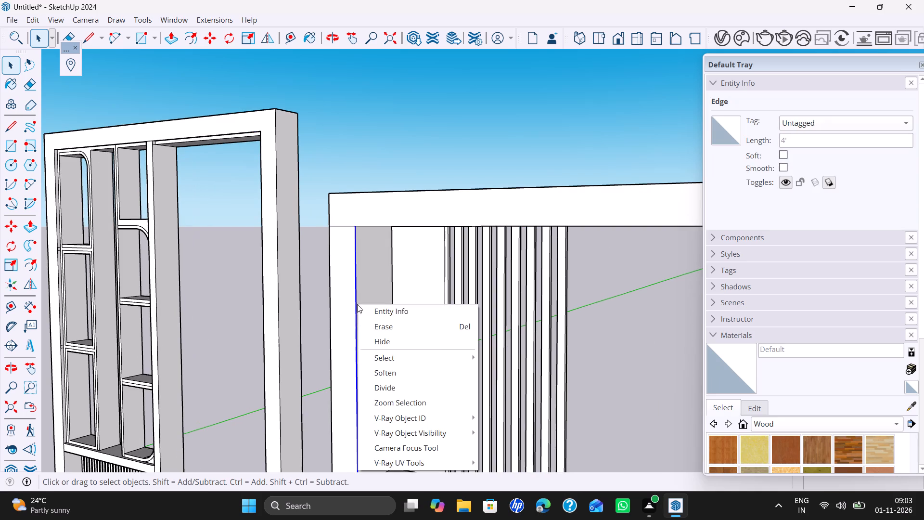
{"action": "left_click", "coordinate": [383, 389]}
{"action": "scroll", "coordinate": [370, 351], "scroll_direction": "down", "scroll_amount": 3}
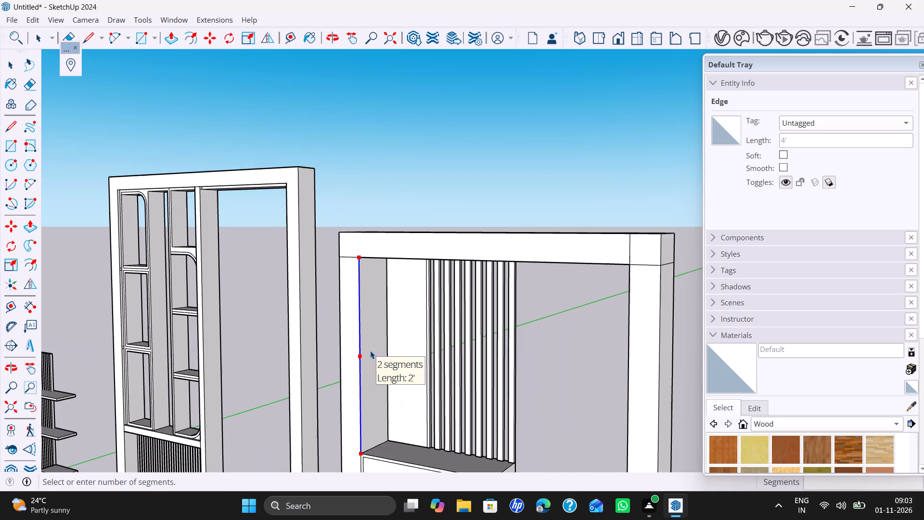
{"action": "left_click", "coordinate": [369, 405]}
Draw three horizontal lines across the post's inner face from the front edge's division points to the back panel.
{"action": "key", "text": "l"}
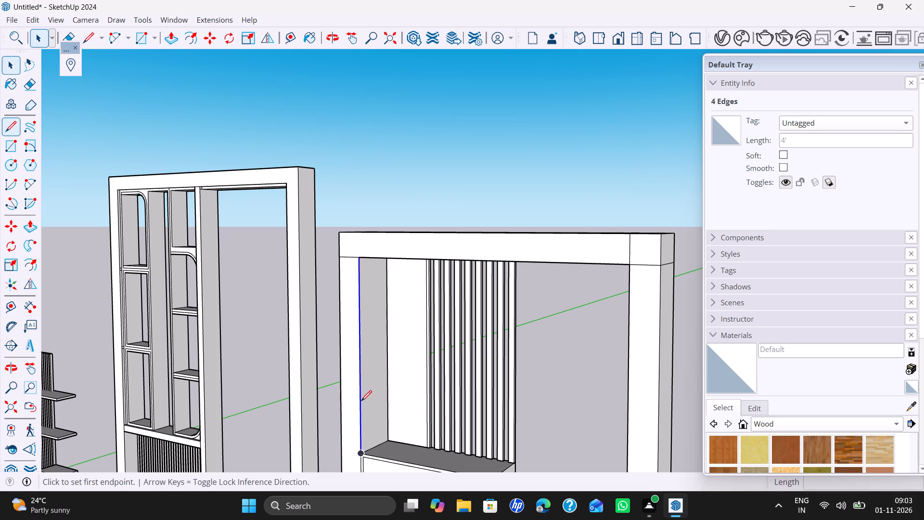
{"action": "left_click", "coordinate": [361, 406]}
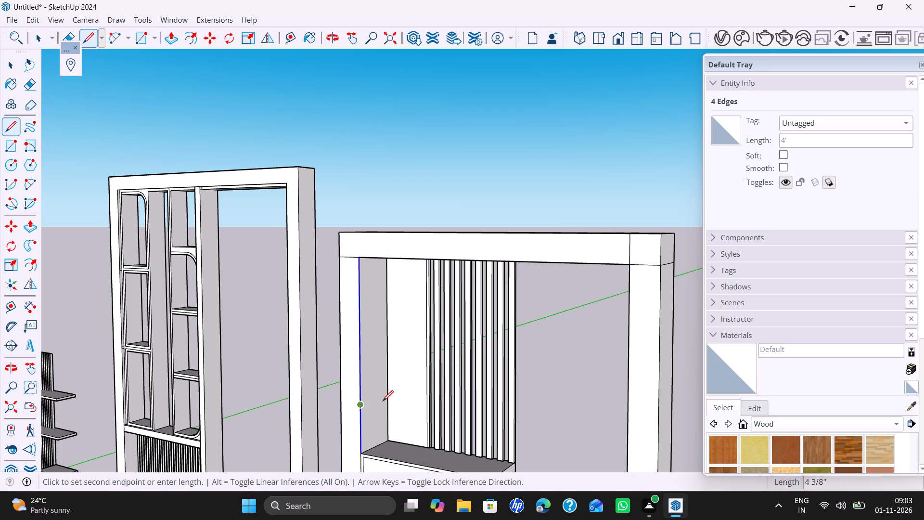
{"action": "left_click", "coordinate": [385, 399]}
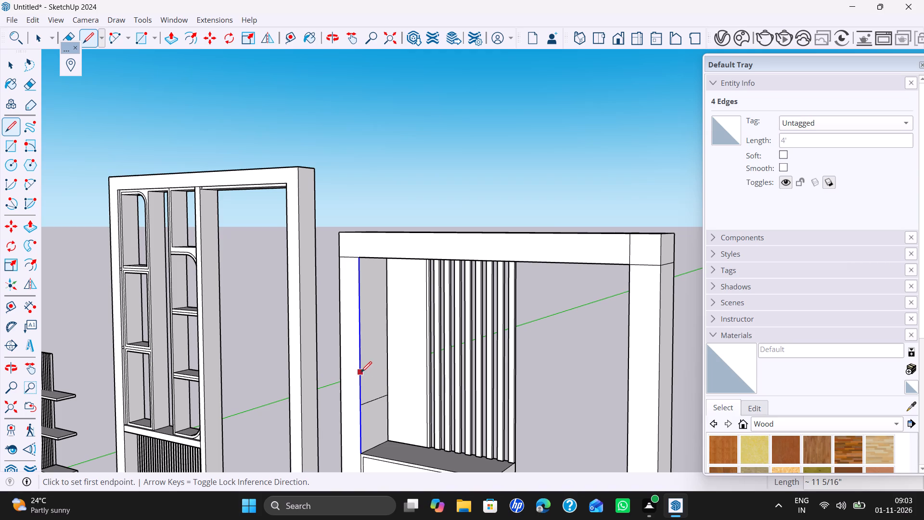
{"action": "left_click", "coordinate": [359, 354]}
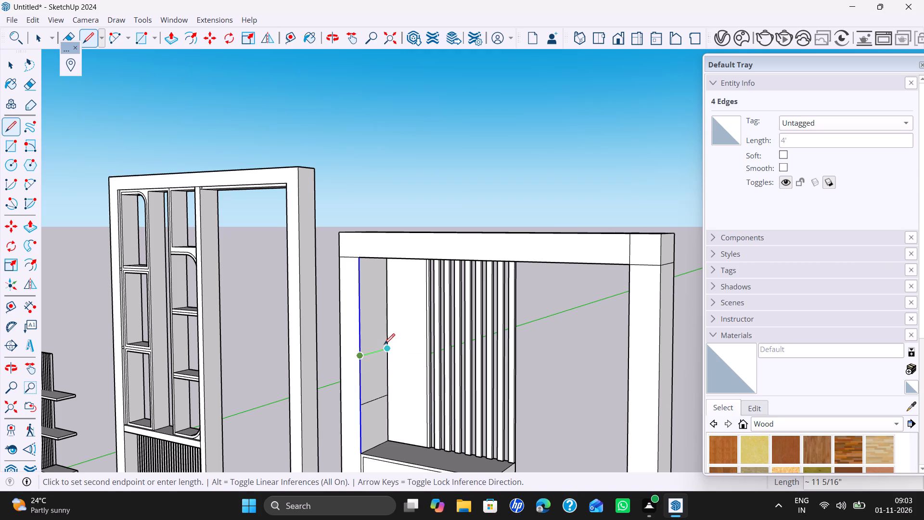
{"action": "left_click", "coordinate": [384, 344]}
{"action": "scroll", "coordinate": [364, 320], "scroll_direction": "up", "scroll_amount": 1}
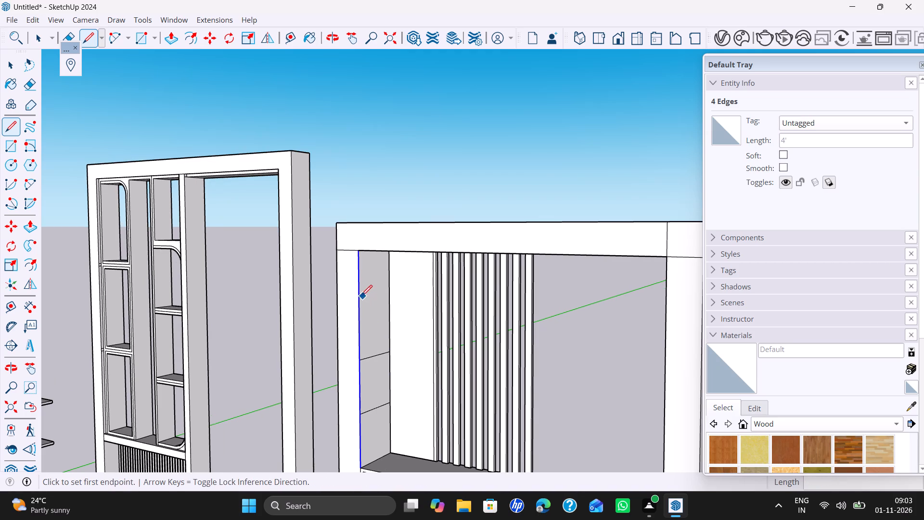
{"action": "left_click", "coordinate": [357, 307]}
{"action": "left_click", "coordinate": [388, 298]}
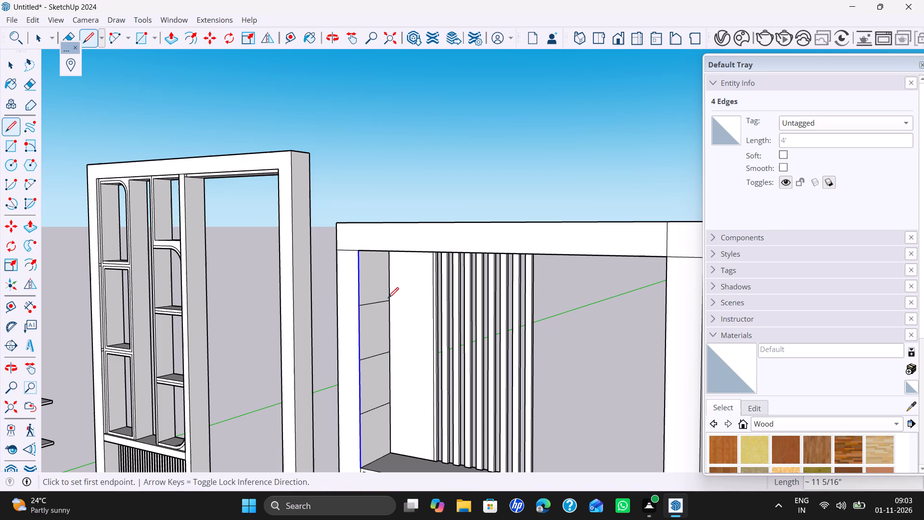
Move the three horizontal lines on the post's inner face up 9 mm along the blue axis.
{"action": "key", "text": "space"}
{"action": "left_click", "coordinate": [381, 304]}
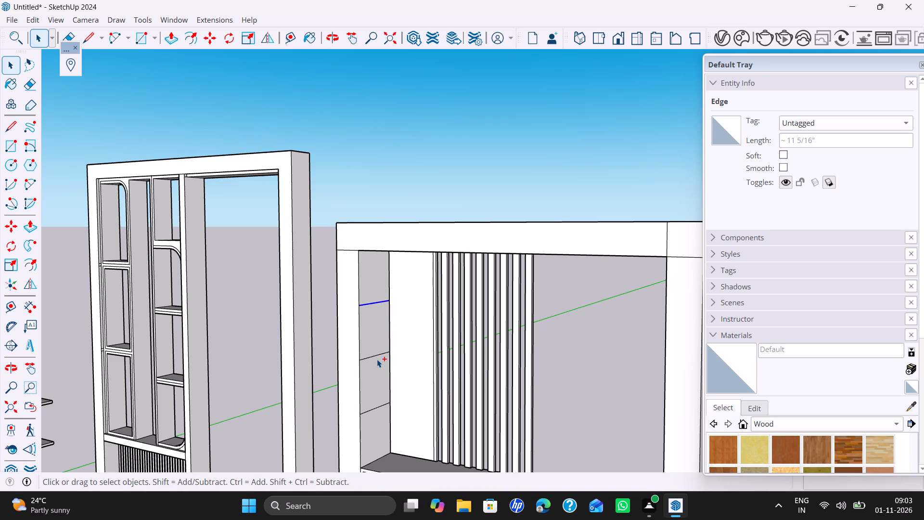
{"action": "left_click", "coordinate": [376, 359], "text": "ctrl"}
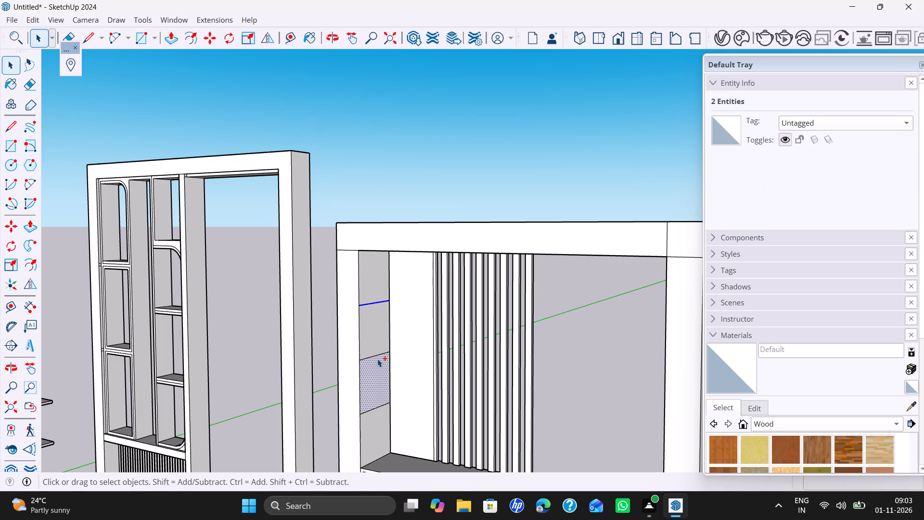
{"action": "left_click", "coordinate": [377, 362], "text": "ctrl+shift"}
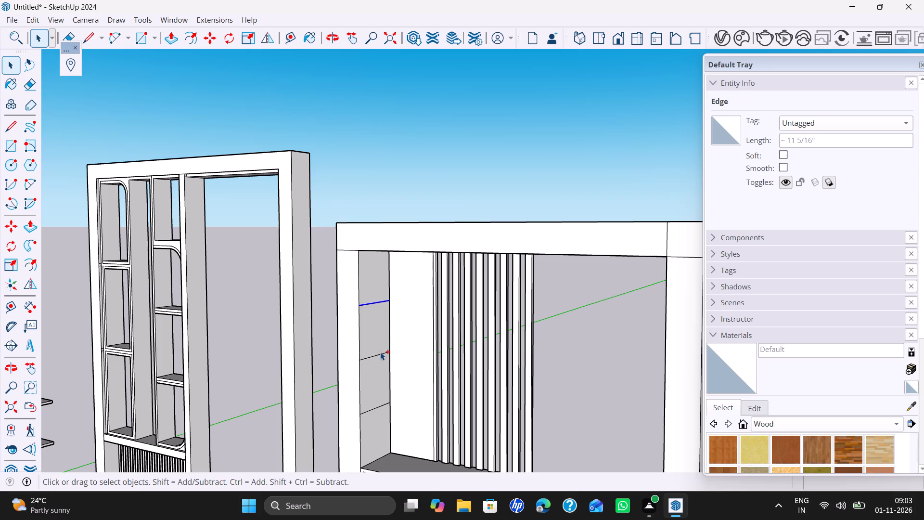
{"action": "left_click", "coordinate": [380, 356], "text": "ctrl"}
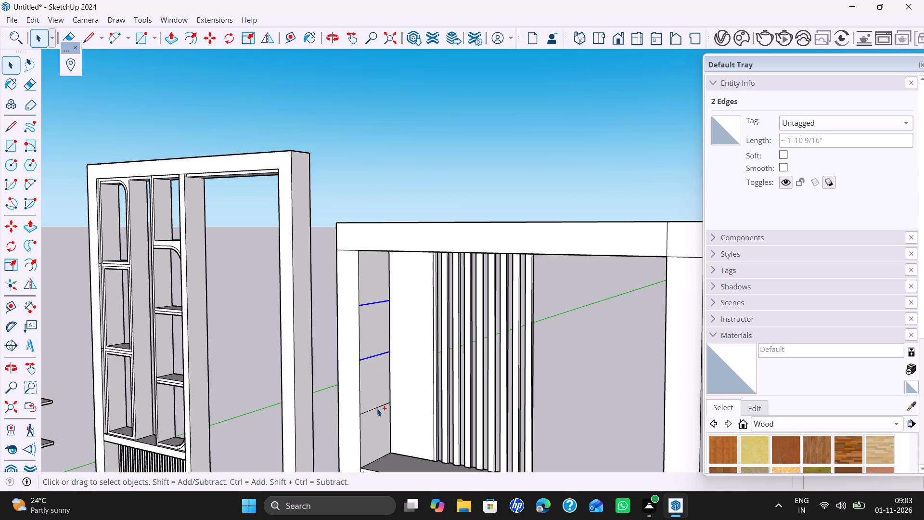
{"action": "left_click", "coordinate": [376, 408], "text": "ctrl"}
{"action": "key", "text": "m"}
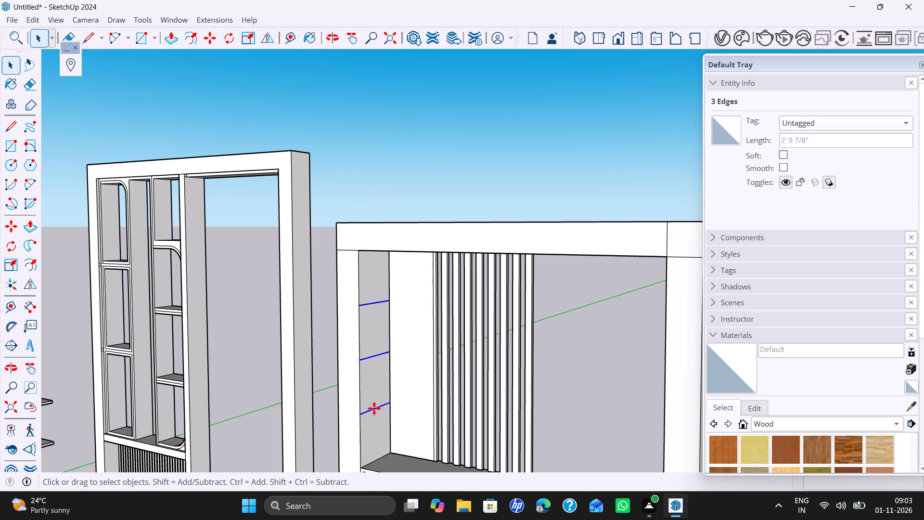
{"action": "left_click", "coordinate": [371, 412]}
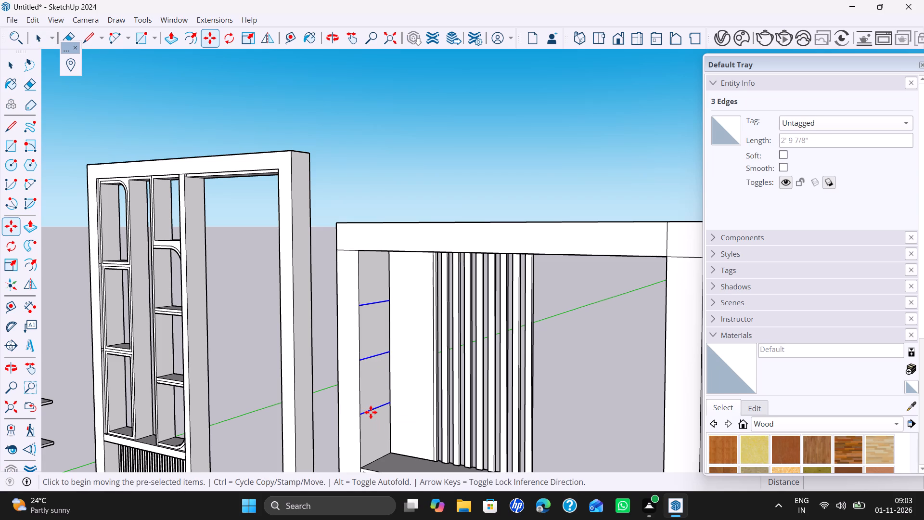
{"action": "key", "text": "Up"}
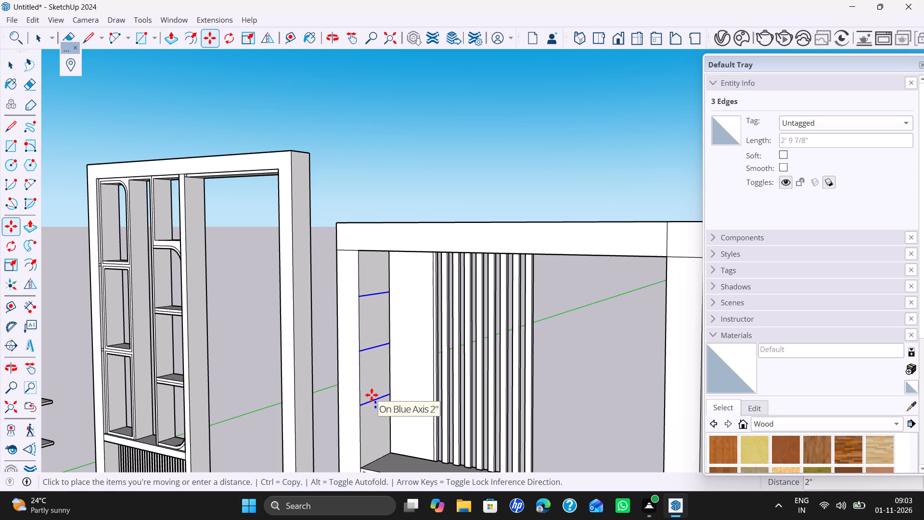
{"action": "key", "text": "9"}
{"action": "type", "text": "mm"}
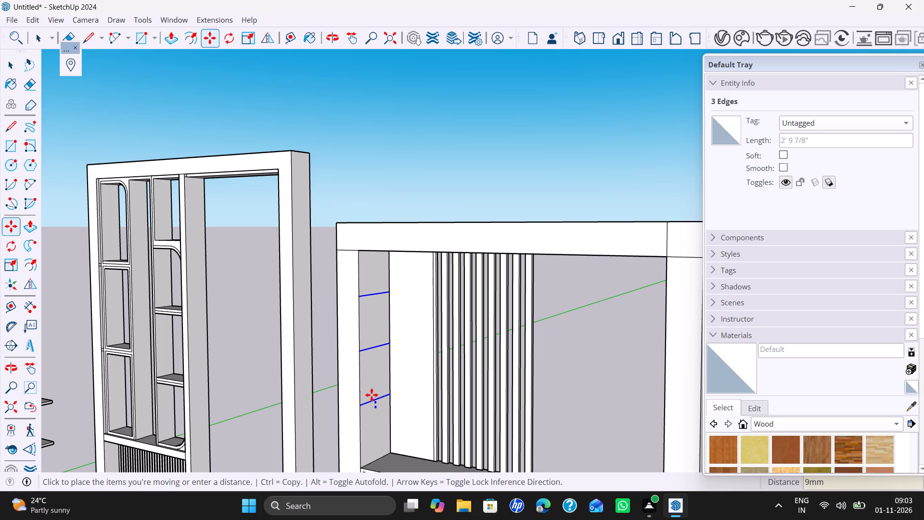
{"action": "key", "text": "Return"}
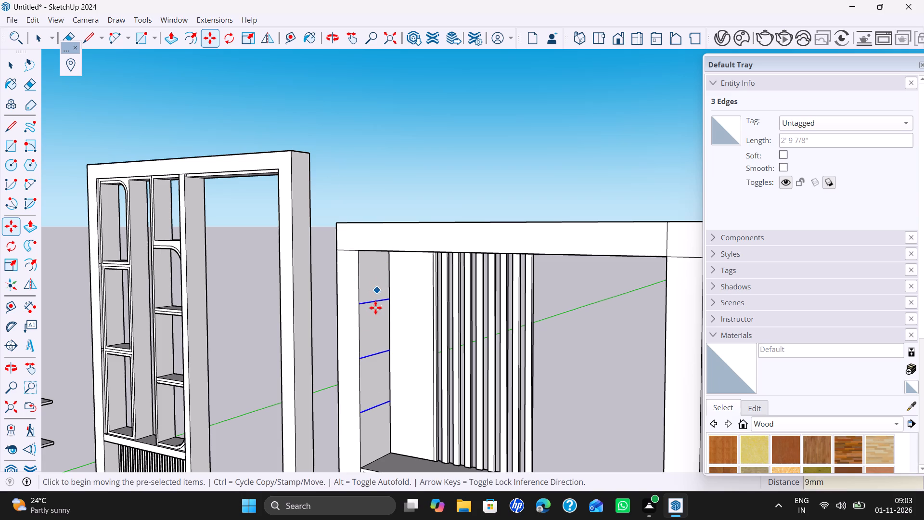
Copy the three lines 18 mm straight down to outline the shelf thickness strips on the post's inner face.
{"action": "left_click", "coordinate": [374, 299]}
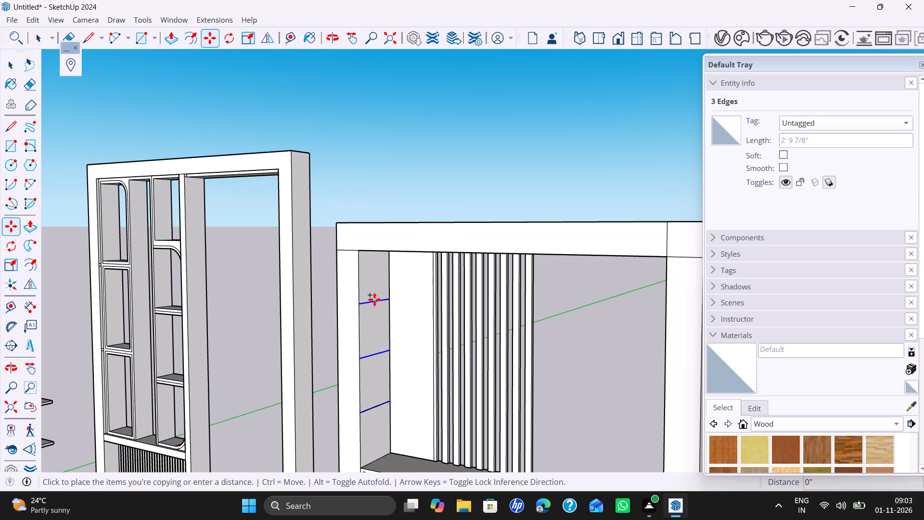
{"action": "key", "text": "Up"}
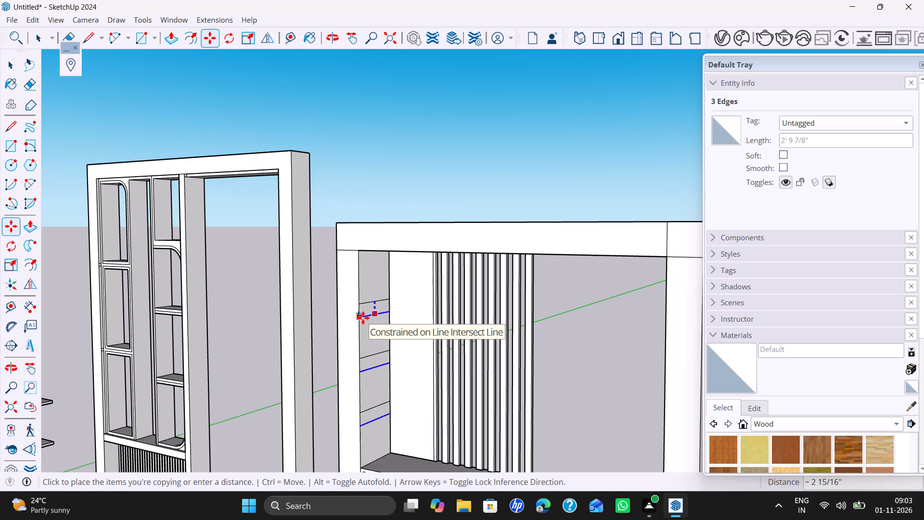
{"action": "type", "text": "18"}
{"action": "type", "text": "mm"}
{"action": "key", "text": "Return"}
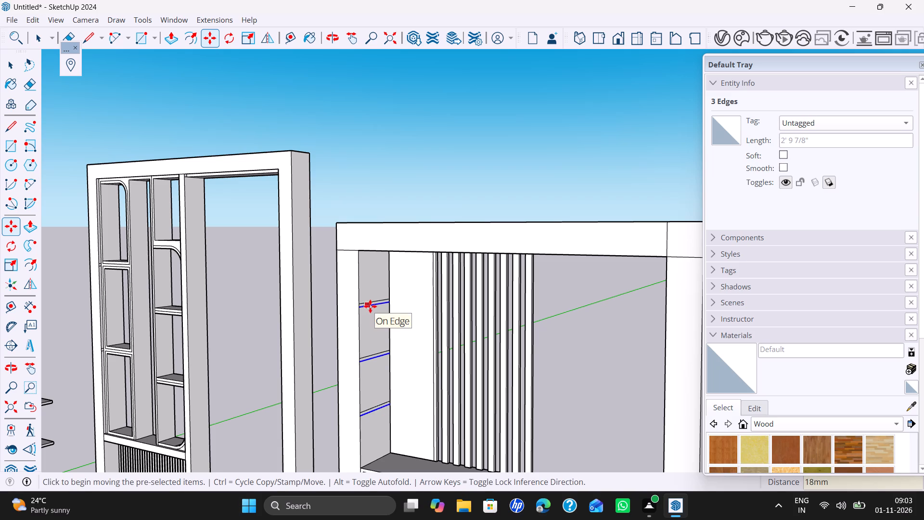
Extrude the three 18 mm strips 3' from the post's inner face to form shelves spanning the cabinet's width.
{"action": "key", "text": "p"}
{"action": "scroll", "coordinate": [384, 300], "scroll_direction": "up", "scroll_amount": 2}
{"action": "left_click", "coordinate": [378, 303]}
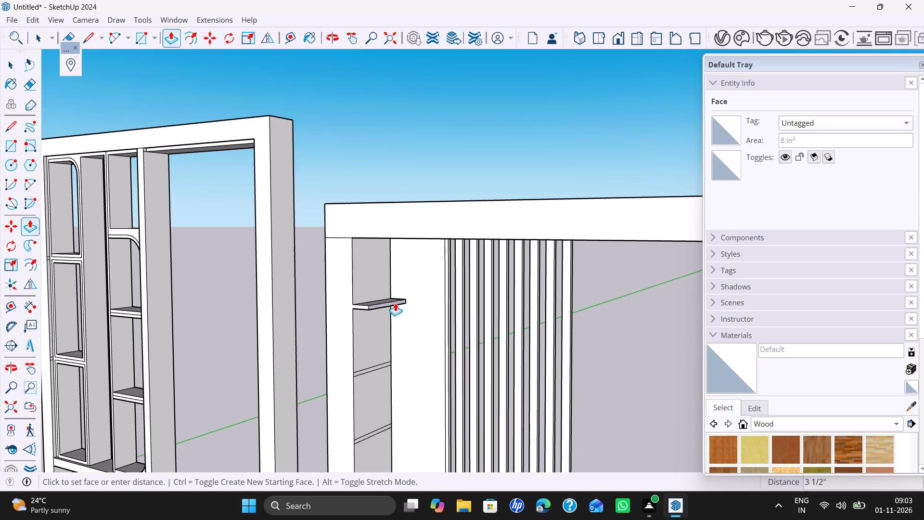
{"action": "scroll", "coordinate": [482, 303], "scroll_direction": "down", "scroll_amount": 3}
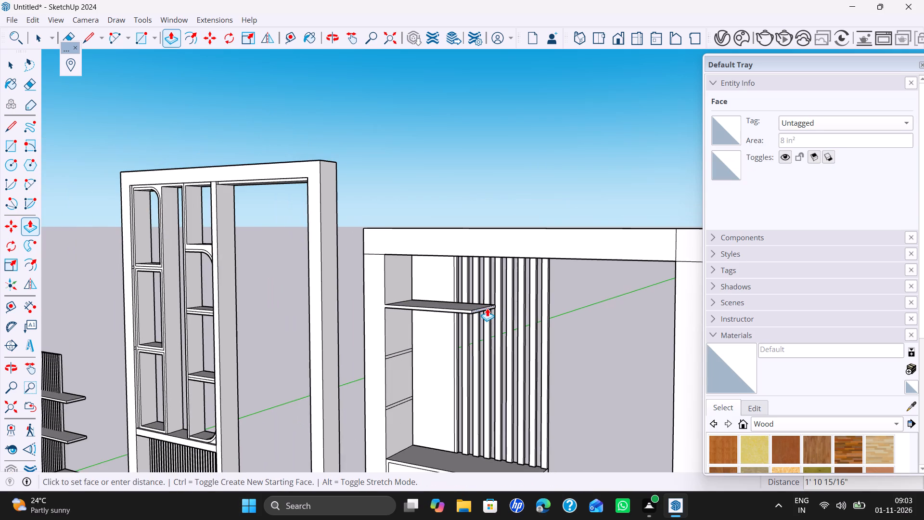
{"action": "left_click", "coordinate": [550, 334]}
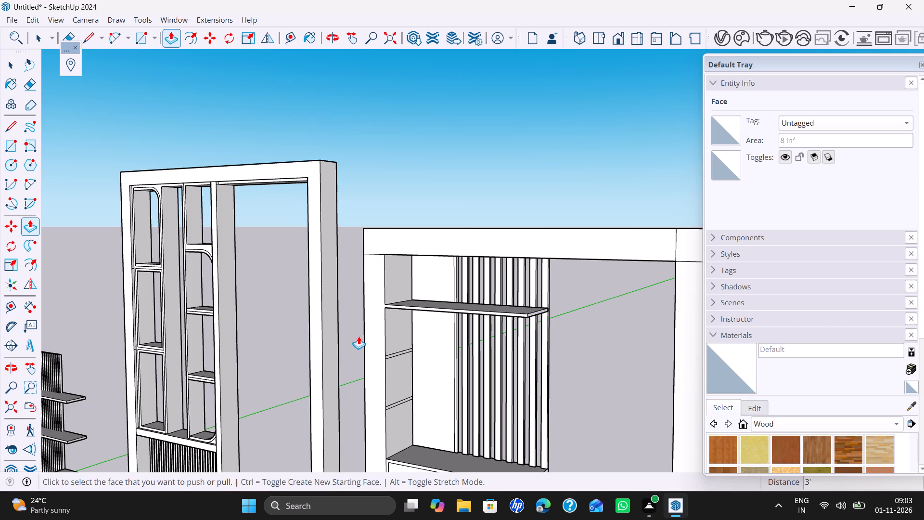
{"action": "scroll", "coordinate": [403, 369], "scroll_direction": "up", "scroll_amount": 3}
{"action": "double_click", "coordinate": [402, 348]}
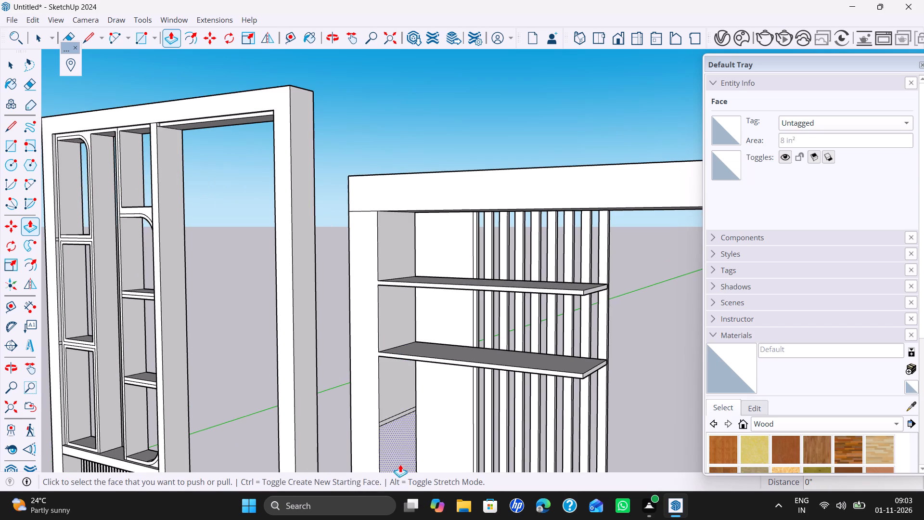
{"action": "double_click", "coordinate": [396, 416]}
{"action": "scroll", "coordinate": [428, 413], "scroll_direction": "down", "scroll_amount": 3}
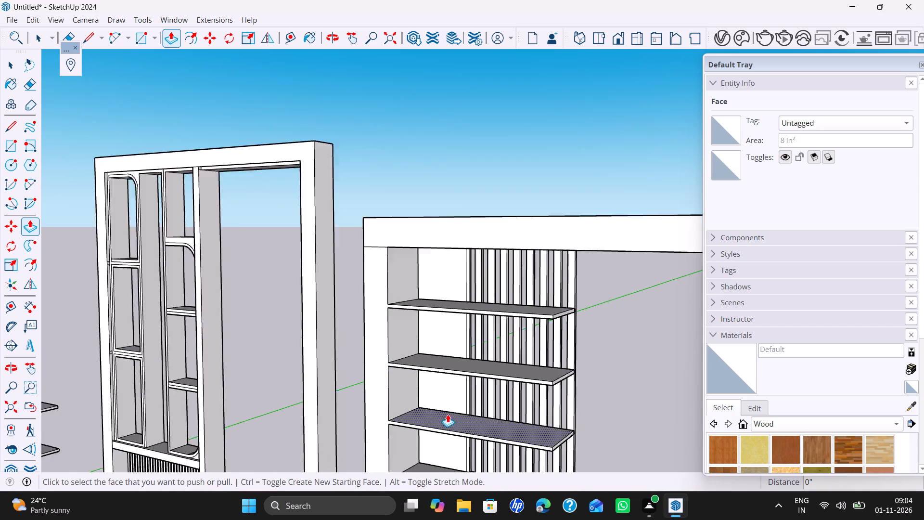
Pull the lowest shelf's underside down 1 mm with Push/Pull and repeat the offset on its top face.
{"action": "scroll", "coordinate": [448, 414], "scroll_direction": "down", "scroll_amount": 2}
{"action": "middle_click_drag", "start_coordinate": [473, 415], "coordinate": [474, 352], "text": "shift"}
{"action": "middle_click_drag", "start_coordinate": [474, 359], "coordinate": [480, 265]}
{"action": "scroll", "coordinate": [483, 317], "scroll_direction": "up", "scroll_amount": 4}
{"action": "left_click", "coordinate": [484, 298]}
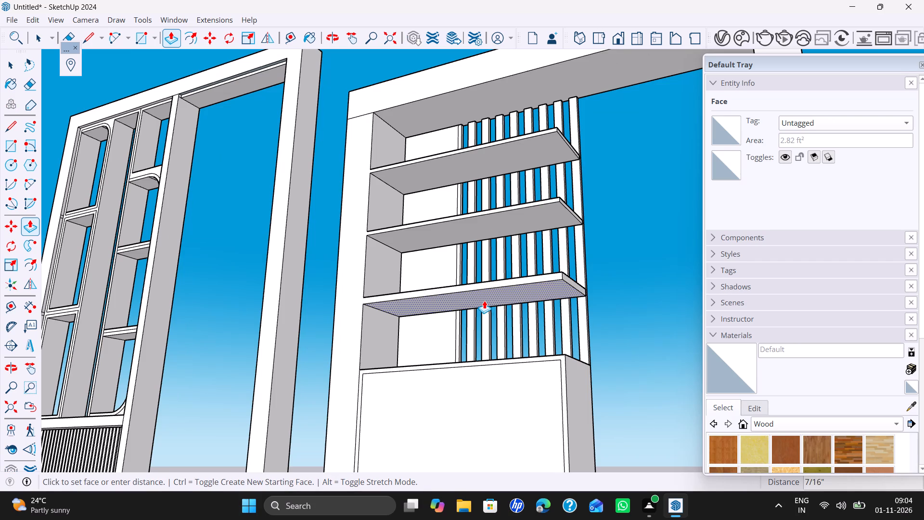
{"action": "middle_click_drag", "start_coordinate": [487, 308], "coordinate": [494, 343]}
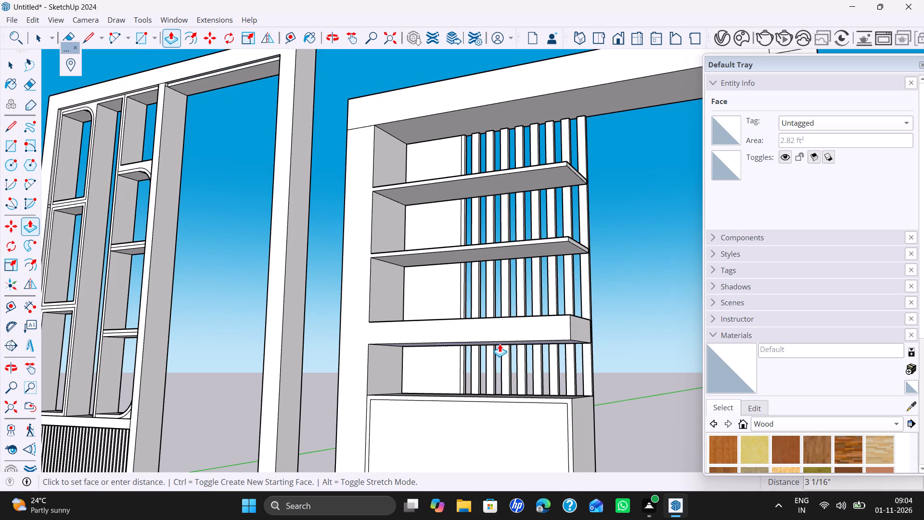
{"action": "key", "text": "1"}
{"action": "key", "text": "m"}
{"action": "key", "text": "m"}
{"action": "key", "text": "Return"}
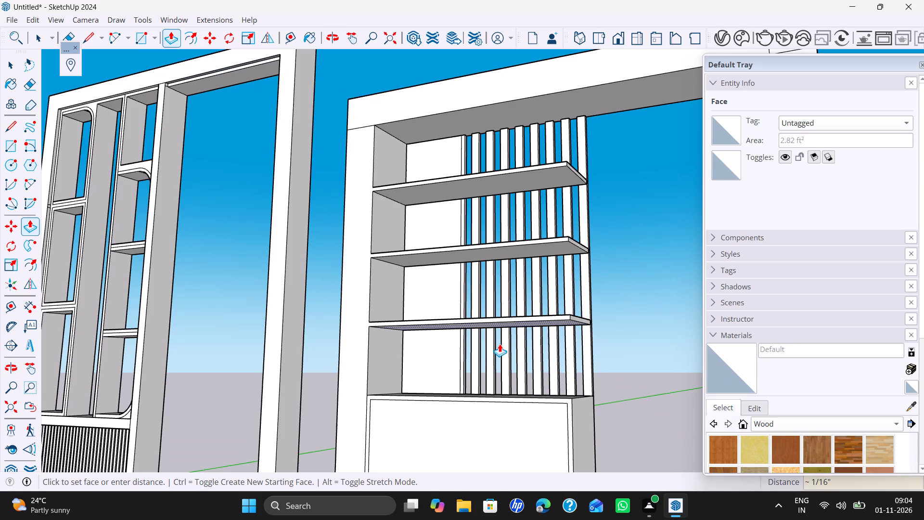
{"action": "middle_click_drag", "start_coordinate": [505, 293], "coordinate": [535, 395]}
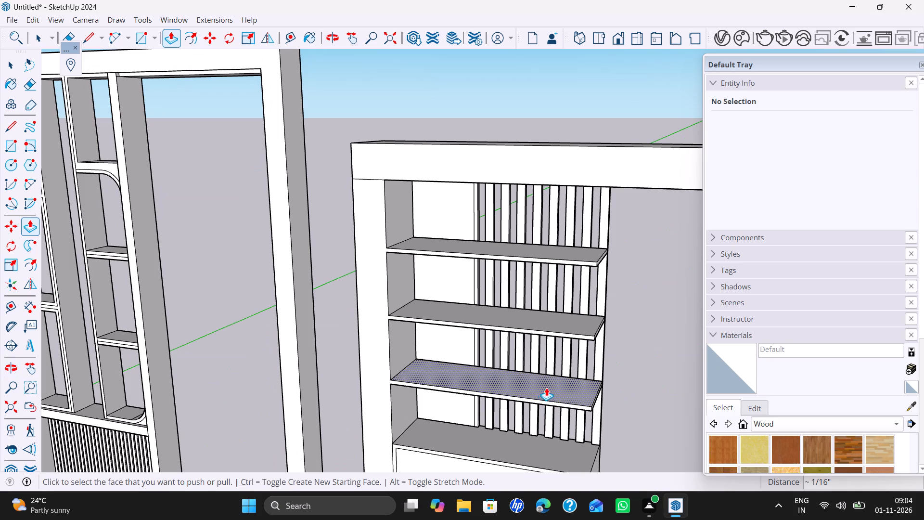
{"action": "double_click", "coordinate": [546, 388]}
Pull the lowest shelf's underside down 15 mm with Push/Pull and repeat the offset on its top face.
{"action": "middle_click_drag", "start_coordinate": [548, 388], "coordinate": [547, 334]}
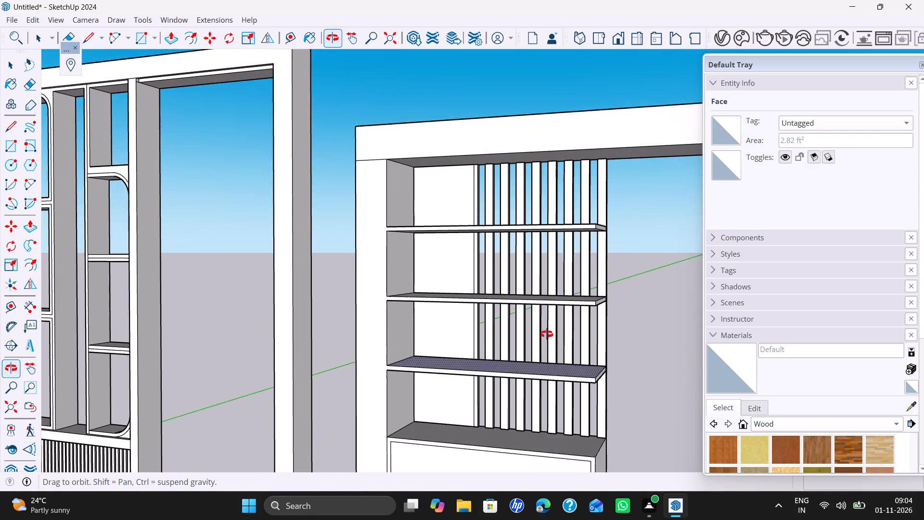
{"action": "middle_click_drag", "start_coordinate": [547, 334], "coordinate": [532, 267]}
{"action": "middle_click_drag", "start_coordinate": [532, 264], "coordinate": [534, 243]}
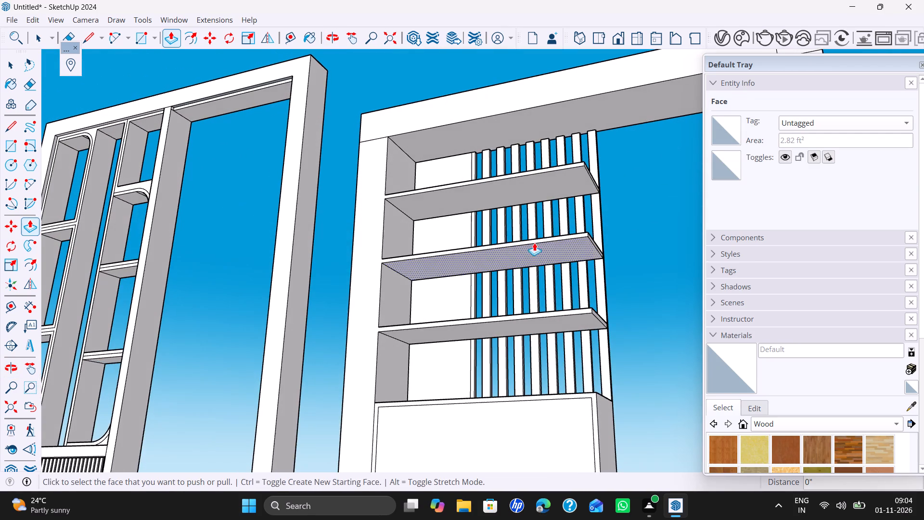
{"action": "left_click", "coordinate": [552, 327]}
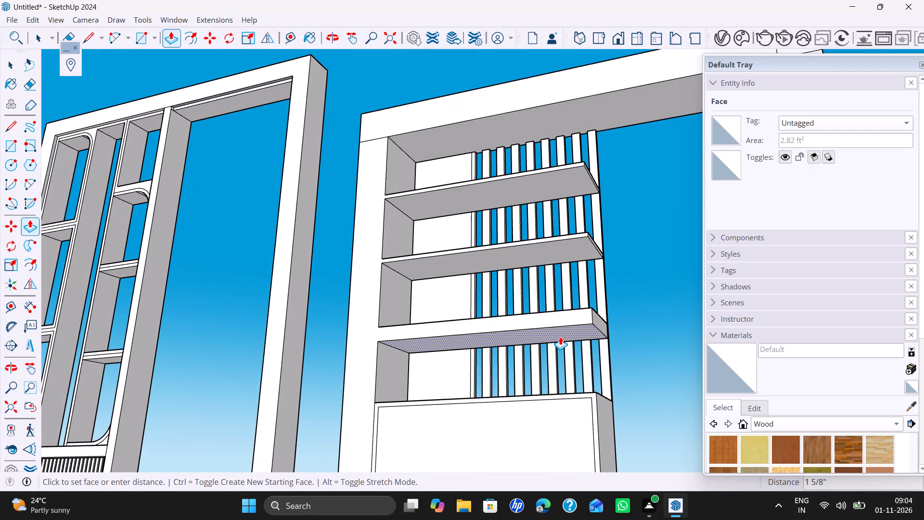
{"action": "type", "text": "15mm"}
{"action": "key", "text": "Return"}
{"action": "scroll", "coordinate": [561, 313], "scroll_direction": "up", "scroll_amount": 1}
{"action": "middle_click_drag", "start_coordinate": [561, 313], "coordinate": [591, 371]}
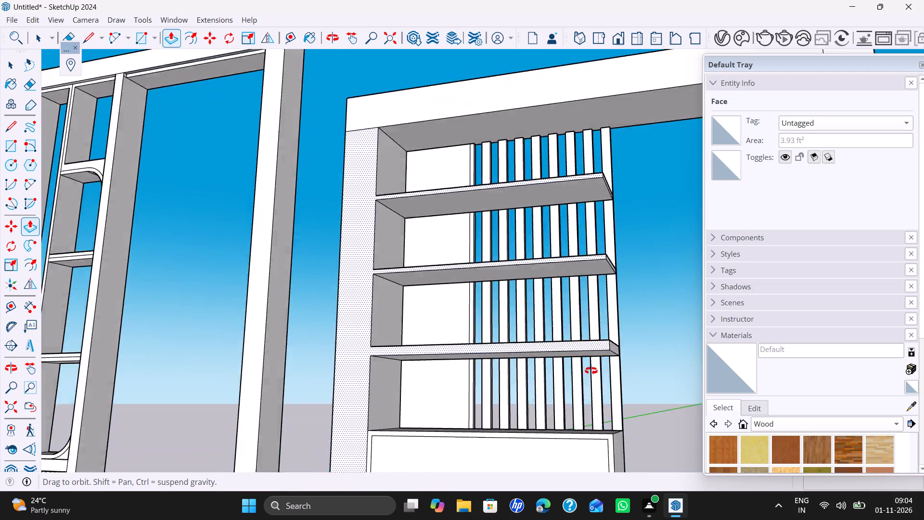
{"action": "middle_click_drag", "start_coordinate": [591, 371], "coordinate": [605, 412]}
{"action": "double_click", "coordinate": [617, 392]}
Pull the middle shelf's underside out 1 mm, repeating the offset on the top shelf's underside and both shelves' top faces.
{"action": "middle_click_drag", "start_coordinate": [598, 317], "coordinate": [600, 290]}
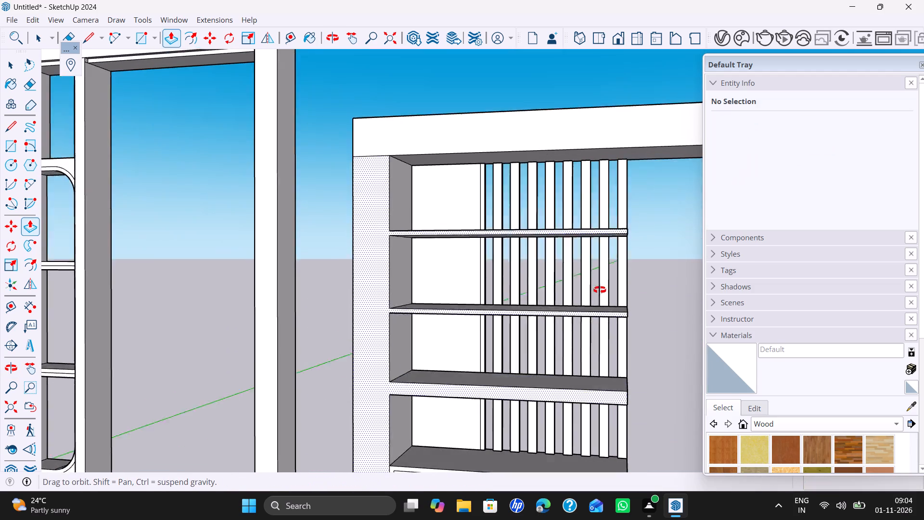
{"action": "middle_click_drag", "start_coordinate": [600, 290], "coordinate": [601, 258]}
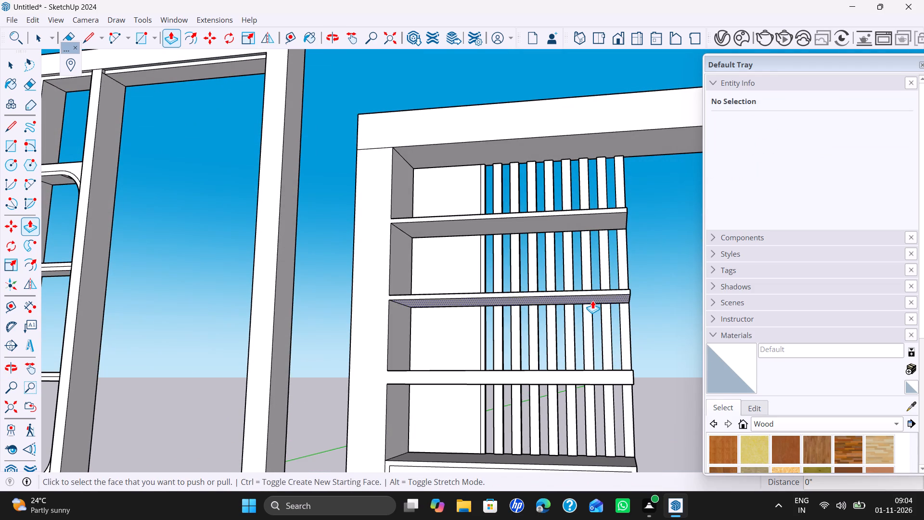
{"action": "left_click", "coordinate": [592, 300]}
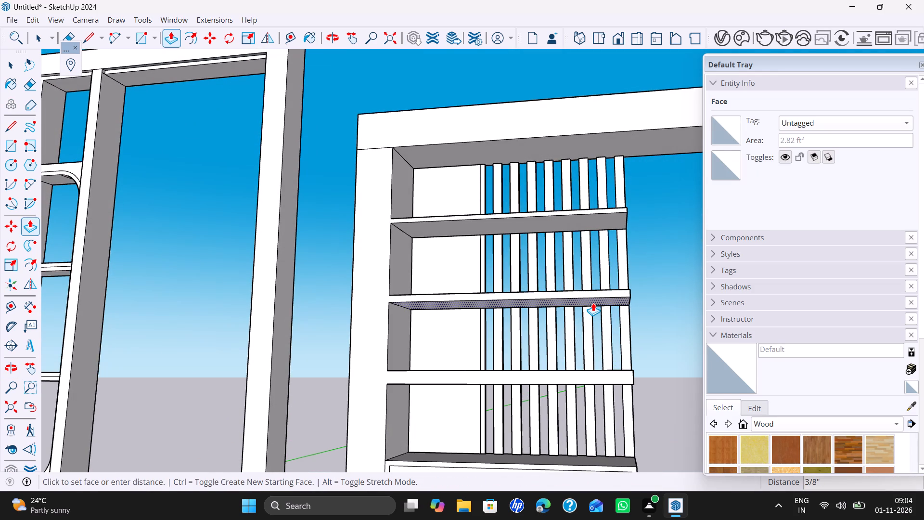
{"action": "type", "text": "1mm"}
{"action": "key", "text": "Return"}
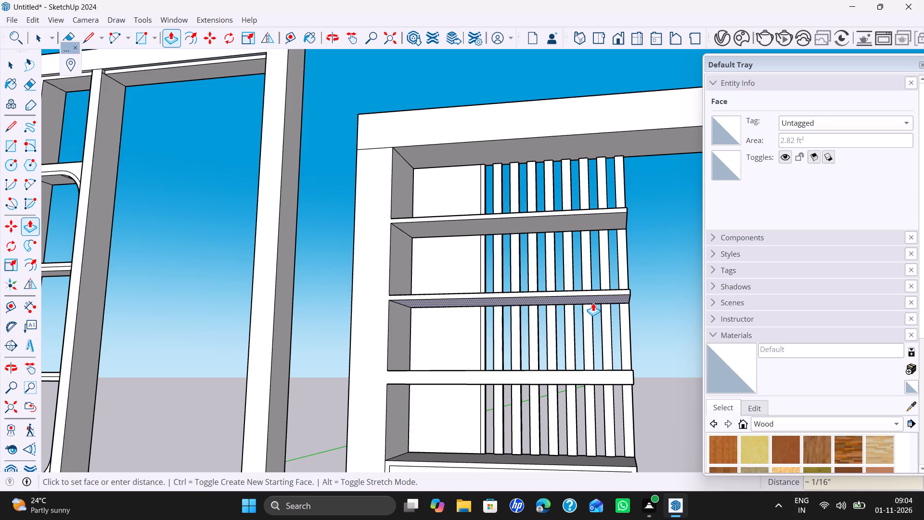
{"action": "double_click", "coordinate": [589, 223]}
{"action": "middle_click_drag", "start_coordinate": [587, 252], "coordinate": [588, 302]}
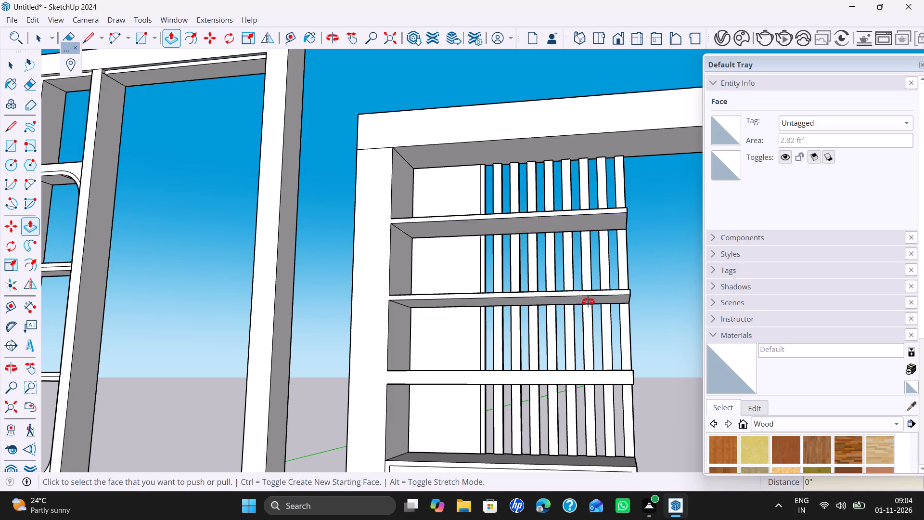
{"action": "middle_click_drag", "start_coordinate": [588, 302], "coordinate": [597, 347]}
{"action": "double_click", "coordinate": [599, 324]}
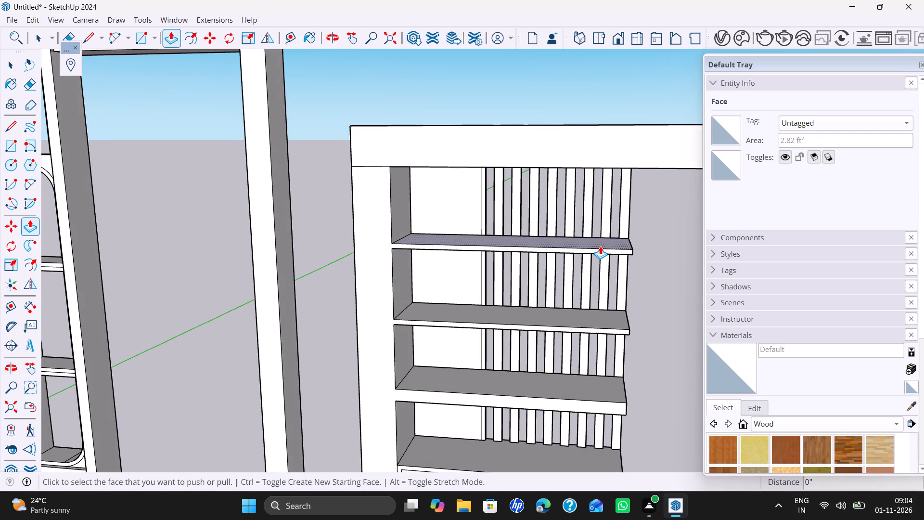
{"action": "double_click", "coordinate": [600, 246]}
Pull the top shelf's underside down 15 mm, repeating the offset on the middle shelf's underside and both shelves' top faces.
{"action": "middle_click_drag", "start_coordinate": [605, 260], "coordinate": [585, 193]}
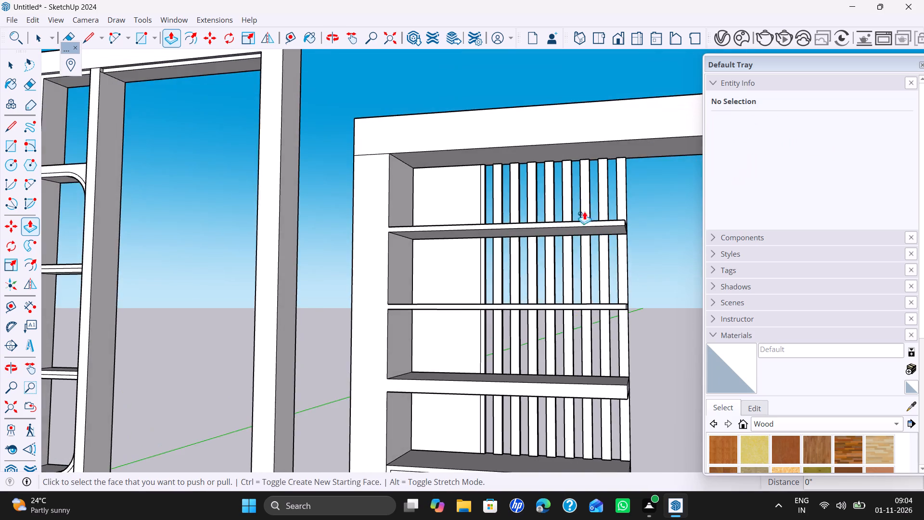
{"action": "scroll", "coordinate": [579, 226], "scroll_direction": "up", "scroll_amount": 3}
{"action": "left_click", "coordinate": [572, 229]}
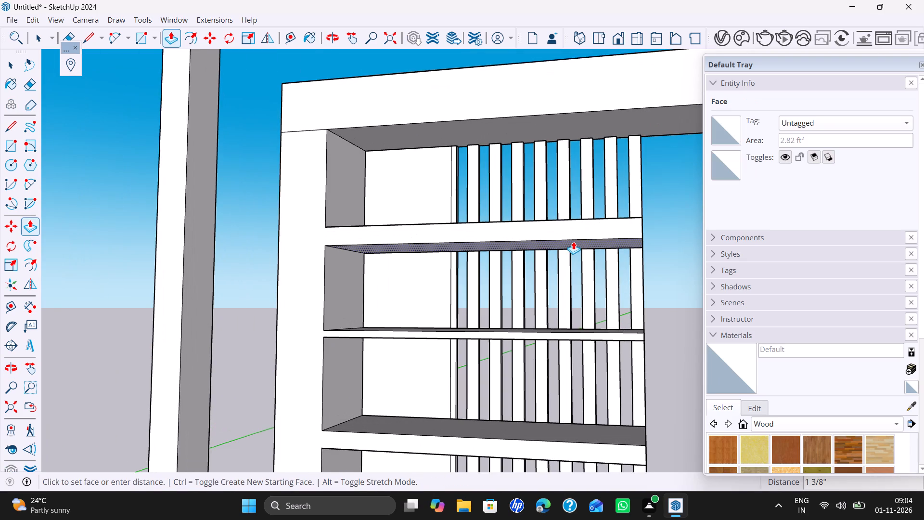
{"action": "key", "text": "1"}
{"action": "type", "text": "5mm"}
{"action": "key", "text": "Return"}
{"action": "scroll", "coordinate": [563, 328], "scroll_direction": "down", "scroll_amount": 2}
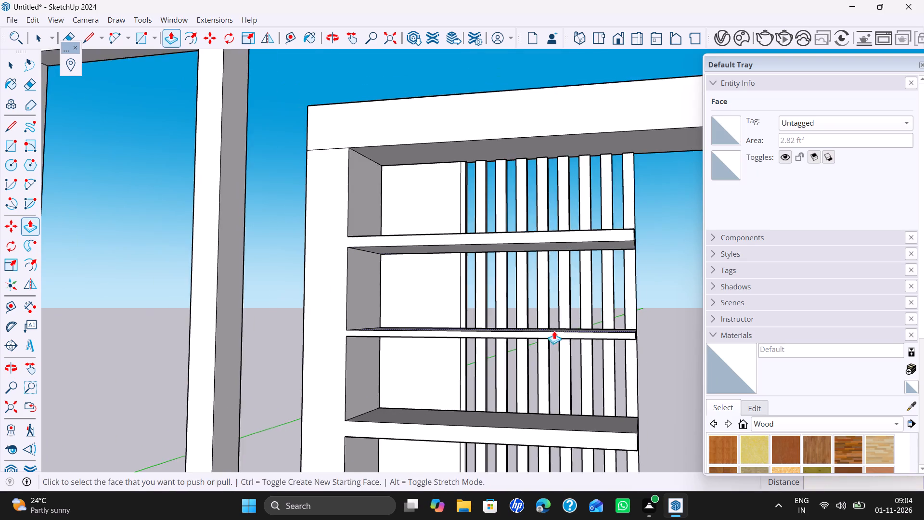
{"action": "middle_click_drag", "start_coordinate": [554, 331], "coordinate": [552, 288]}
{"action": "double_click", "coordinate": [553, 320]}
{"action": "middle_click_drag", "start_coordinate": [547, 292], "coordinate": [581, 380]}
{"action": "scroll", "coordinate": [547, 292], "scroll_direction": "up", "scroll_amount": 1}
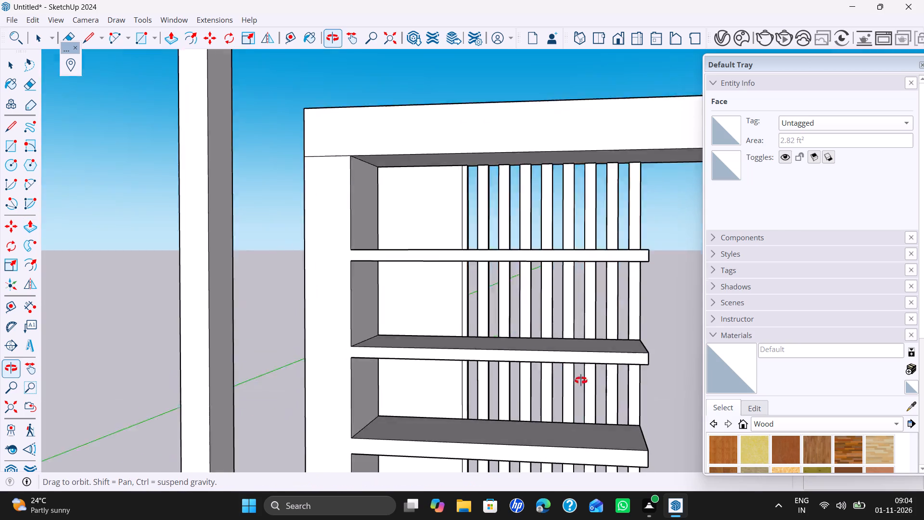
{"action": "middle_click_drag", "start_coordinate": [581, 380], "coordinate": [583, 387]}
{"action": "double_click", "coordinate": [592, 354]}
{"action": "double_click", "coordinate": [590, 258]}
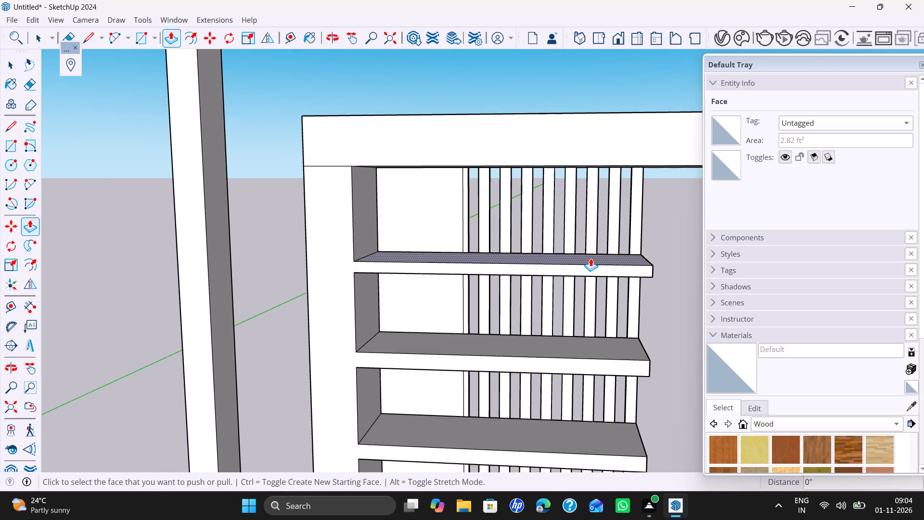
{"action": "key", "text": "space"}
{"action": "triple_click", "coordinate": [679, 216]}
Examine the thickened shelves and the whole cabinet frame beside the neighbouring unit.
{"action": "scroll", "coordinate": [657, 258], "scroll_direction": "down", "scroll_amount": 8}
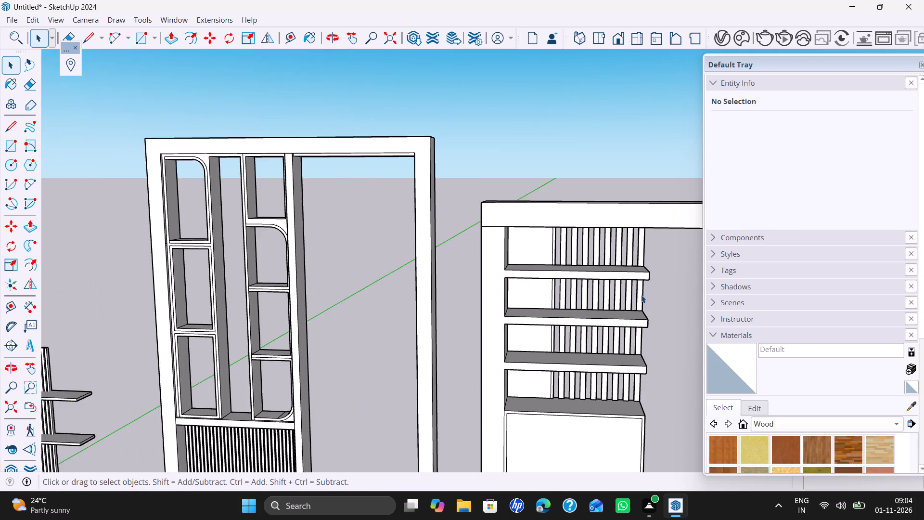
{"action": "middle_click_drag", "start_coordinate": [641, 295], "coordinate": [473, 224]}
{"action": "key", "text": "slash"}
{"action": "key", "text": "slash"}
{"action": "key", "text": "slash"}
{"action": "key", "text": "slash"}
{"action": "key", "text": "slash"}
{"action": "middle_click_drag", "start_coordinate": [530, 256], "coordinate": [623, 287]}
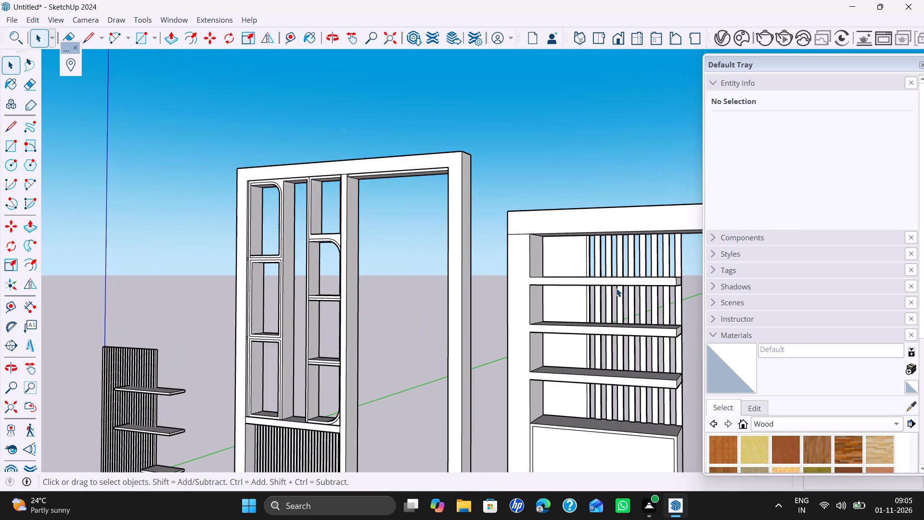
{"action": "scroll", "coordinate": [616, 288], "scroll_direction": "down", "scroll_amount": 3}
{"action": "middle_click_drag", "start_coordinate": [616, 288], "coordinate": [472, 249], "text": "shift"}
{"action": "middle_click_drag", "start_coordinate": [565, 276], "coordinate": [610, 282]}
{"action": "scroll", "coordinate": [616, 283], "scroll_direction": "up", "scroll_amount": 1}
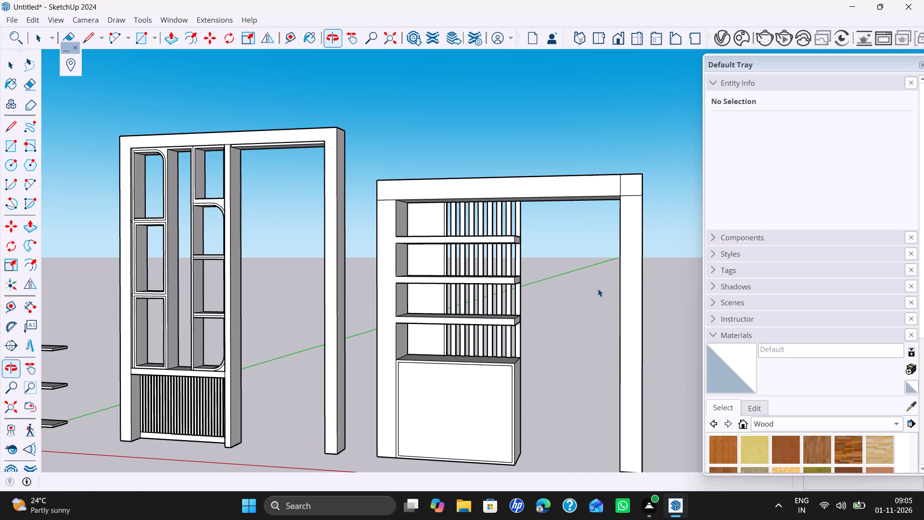
Push the cabinet's inner front face inward 18 mm to recess it within its border.
{"action": "double_click", "coordinate": [444, 427]}
{"action": "left_click", "coordinate": [443, 424]}
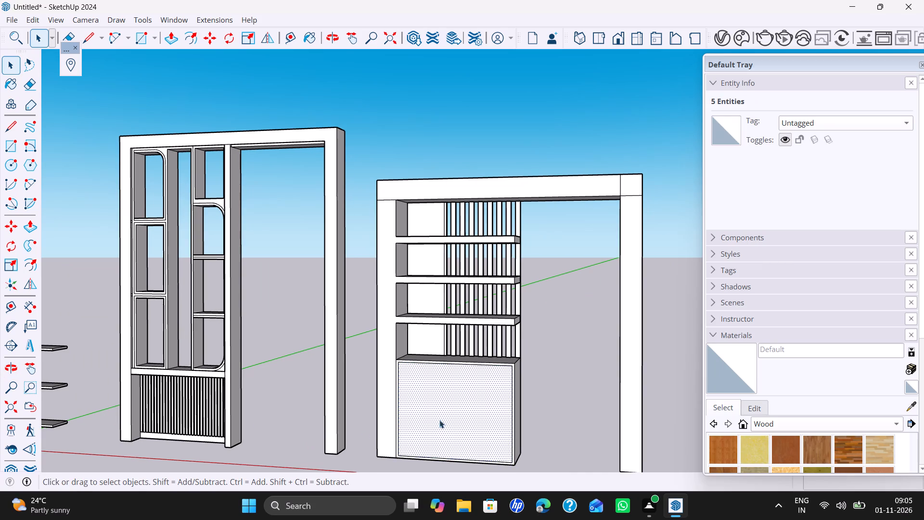
{"action": "key", "text": "p"}
{"action": "left_click", "coordinate": [423, 403]}
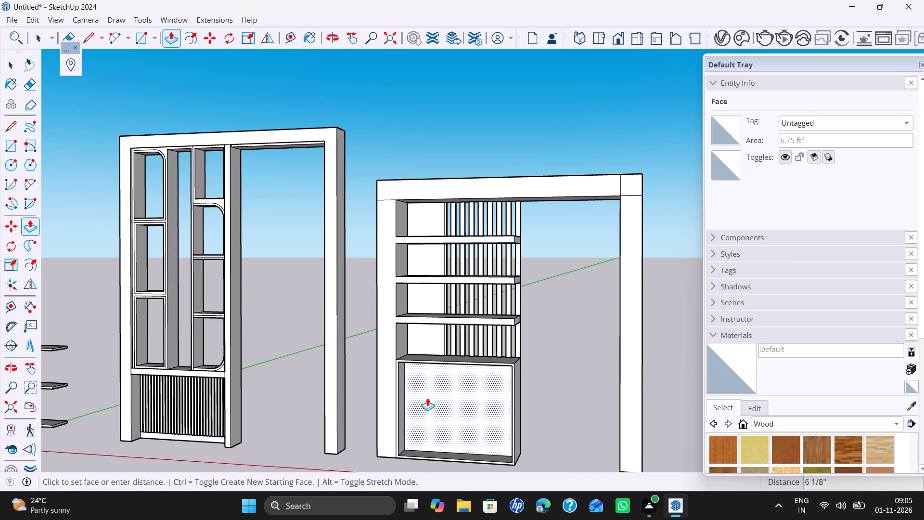
{"action": "type", "text": "18"}
{"action": "type", "text": "mmm"}
{"action": "key", "text": "Return"}
{"action": "key", "text": "Return"}
{"action": "key", "text": "Return"}
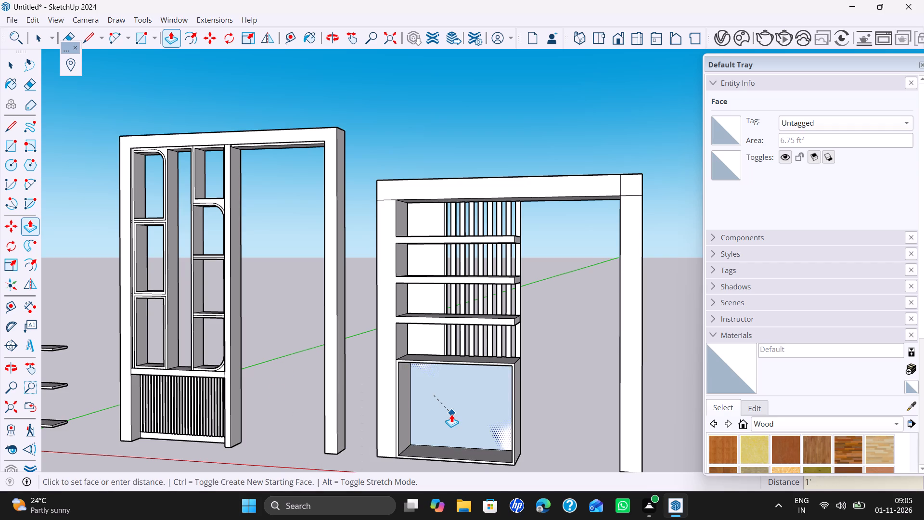
{"action": "type", "text": "18mm"}
{"action": "key", "text": "Return"}
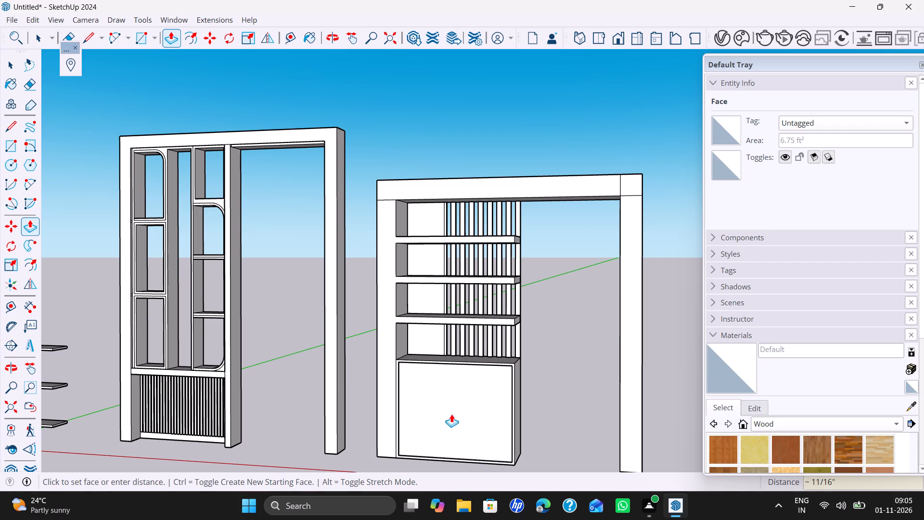
{"action": "key", "text": "space"}
{"action": "key", "text": "space"}
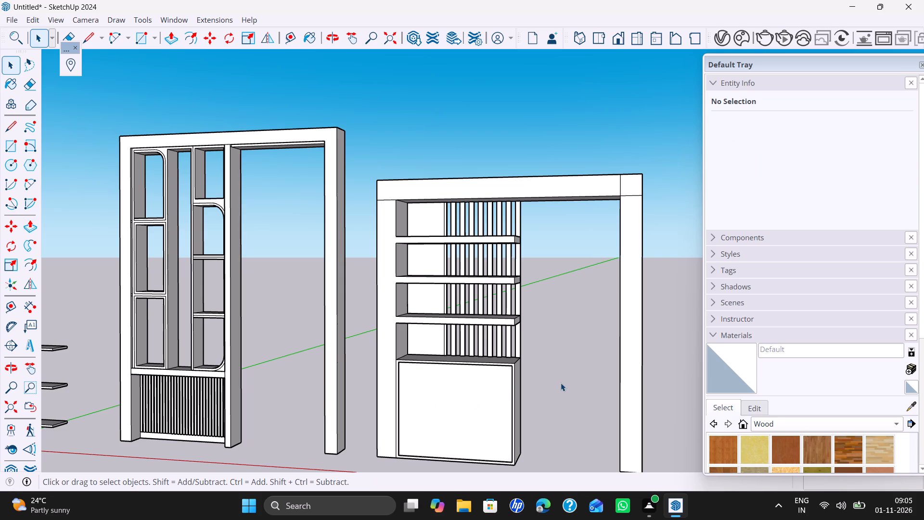
Start a new separate group and draw a rectangle about 2' 10 9/16" by 2' 4 1/8" over the cabinet's recessed front.
{"action": "right_click", "coordinate": [561, 383]}
{"action": "left_click", "coordinate": [599, 423]}
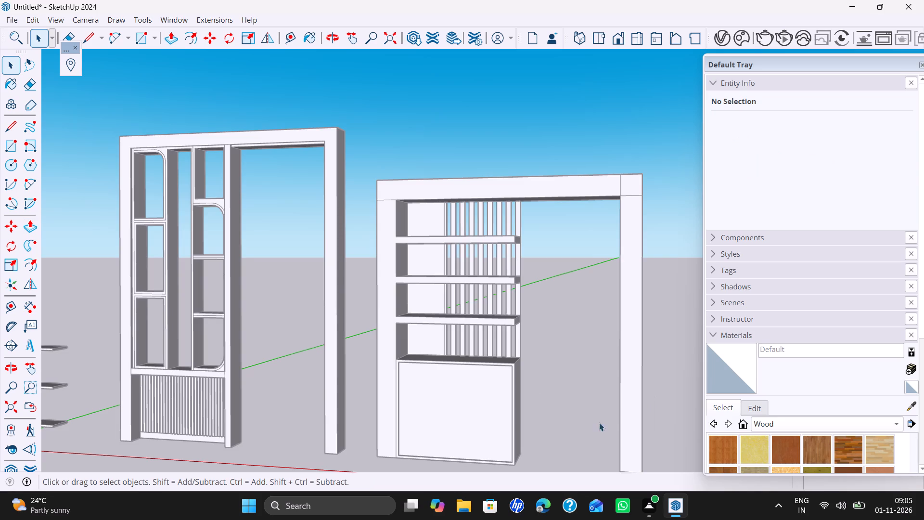
{"action": "key", "text": "r"}
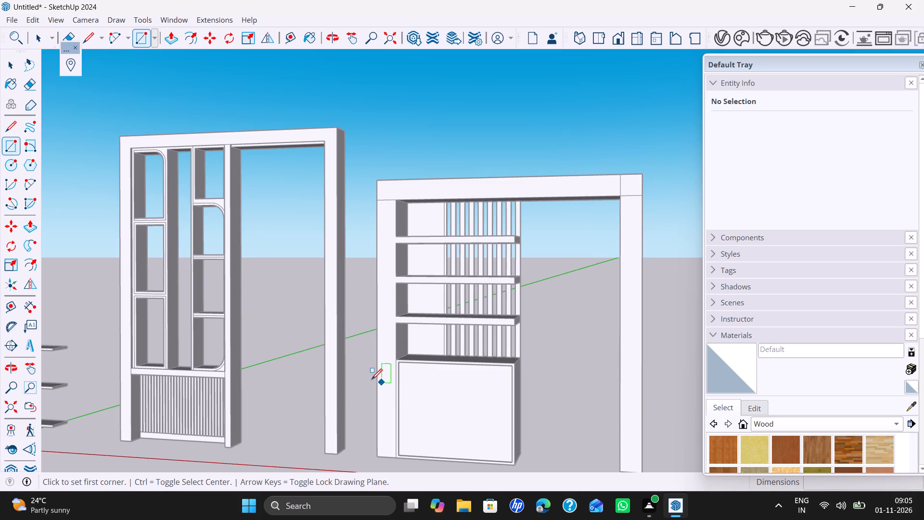
{"action": "scroll", "coordinate": [372, 379], "scroll_direction": "up", "scroll_amount": 4}
{"action": "scroll", "coordinate": [417, 374], "scroll_direction": "up", "scroll_amount": 5}
{"action": "middle_click_drag", "start_coordinate": [422, 354], "coordinate": [433, 232]}
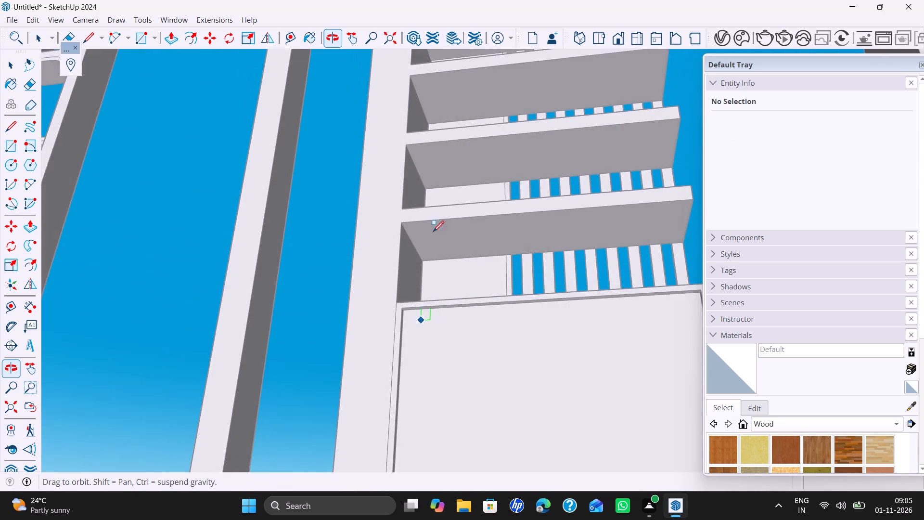
{"action": "scroll", "coordinate": [434, 238], "scroll_direction": "up", "scroll_amount": 5}
{"action": "left_click", "coordinate": [386, 321]}
{"action": "scroll", "coordinate": [433, 325], "scroll_direction": "down", "scroll_amount": 8}
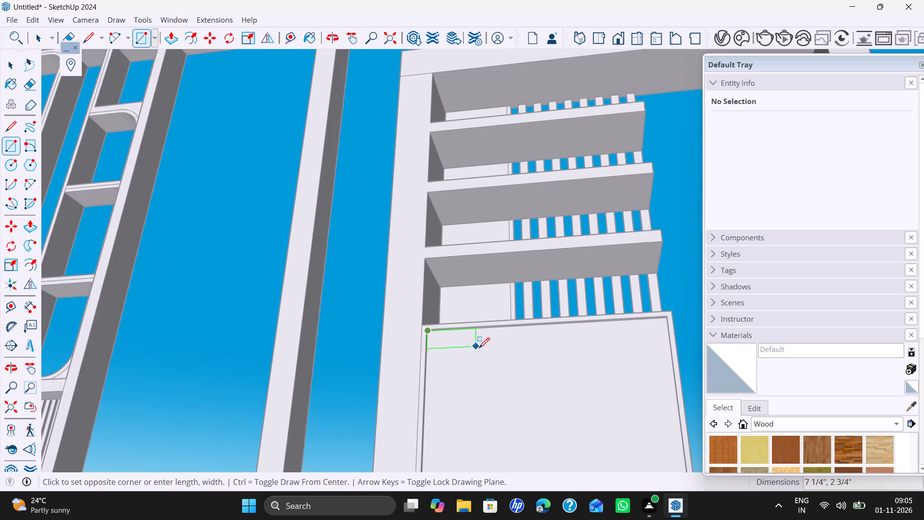
{"action": "scroll", "coordinate": [489, 355], "scroll_direction": "down", "scroll_amount": 5}
{"action": "middle_click_drag", "start_coordinate": [525, 374], "coordinate": [519, 311]}
{"action": "middle_click_drag", "start_coordinate": [530, 321], "coordinate": [568, 373]}
{"action": "scroll", "coordinate": [589, 397], "scroll_direction": "up", "scroll_amount": 5}
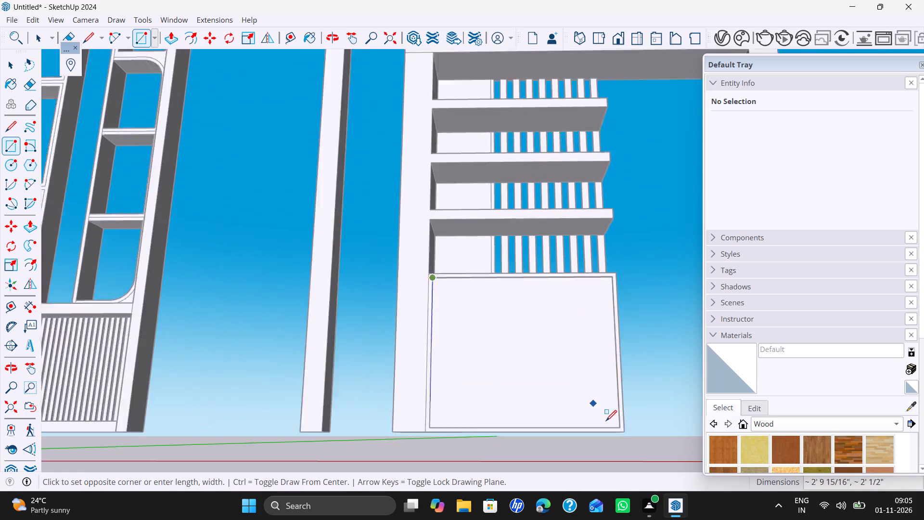
{"action": "scroll", "coordinate": [606, 421], "scroll_direction": "up", "scroll_amount": 1}
{"action": "middle_click_drag", "start_coordinate": [609, 419], "coordinate": [653, 487]}
{"action": "scroll", "coordinate": [630, 431], "scroll_direction": "up", "scroll_amount": 5}
{"action": "middle_click_drag", "start_coordinate": [607, 419], "coordinate": [651, 480]}
{"action": "scroll", "coordinate": [650, 479], "scroll_direction": "up", "scroll_amount": 1}
{"action": "scroll", "coordinate": [634, 421], "scroll_direction": "up", "scroll_amount": 4}
{"action": "left_click", "coordinate": [596, 412]}
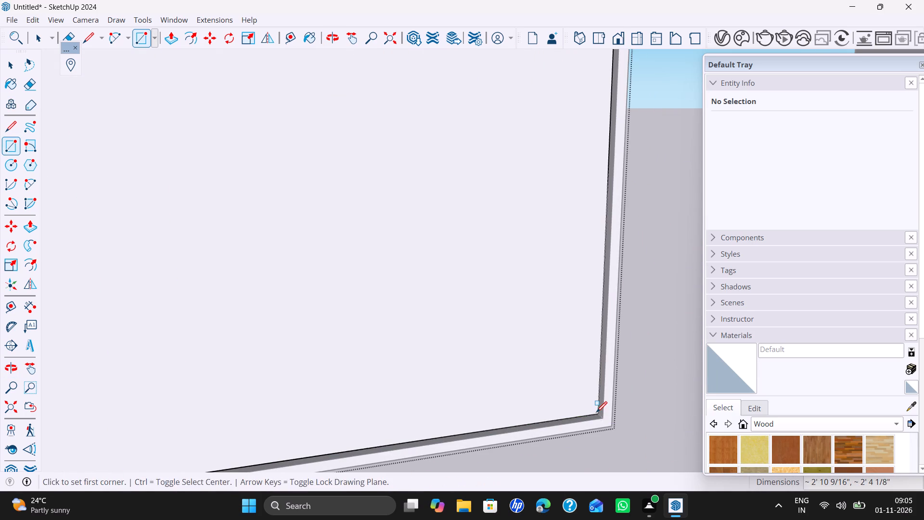
{"action": "key", "text": "space"}
Split the front rectangle into two door halves with a vertical line about 2' 4 1/8" long from its bottom-edge midpoint to its top edge.
{"action": "key", "text": "l"}
{"action": "scroll", "coordinate": [481, 392], "scroll_direction": "down", "scroll_amount": 8}
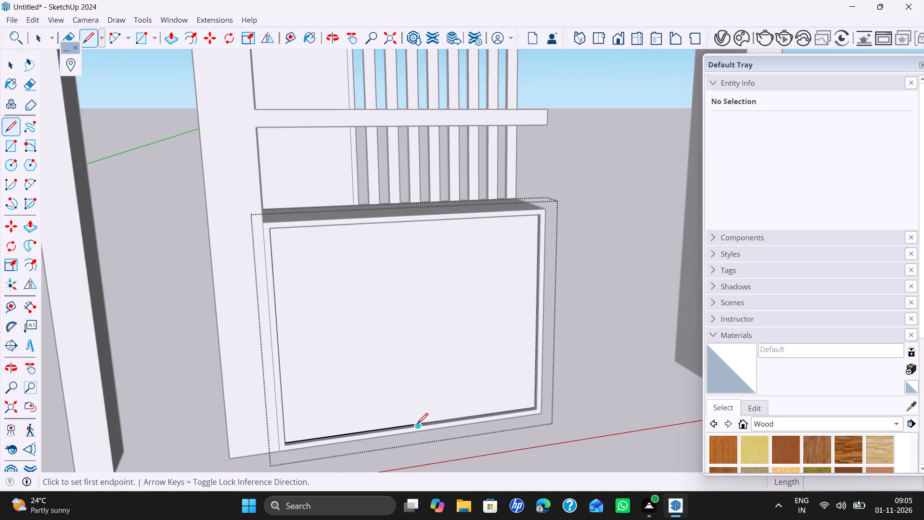
{"action": "scroll", "coordinate": [420, 422], "scroll_direction": "up", "scroll_amount": 3}
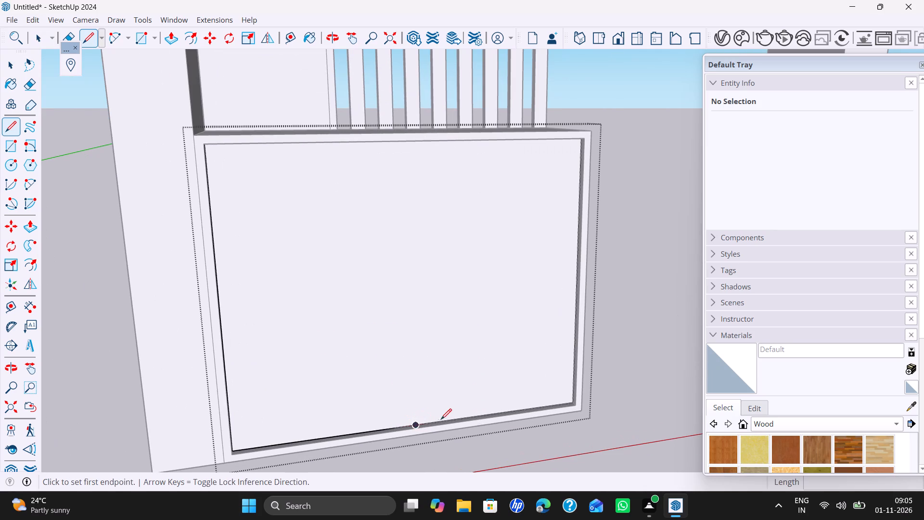
{"action": "left_click", "coordinate": [416, 424]}
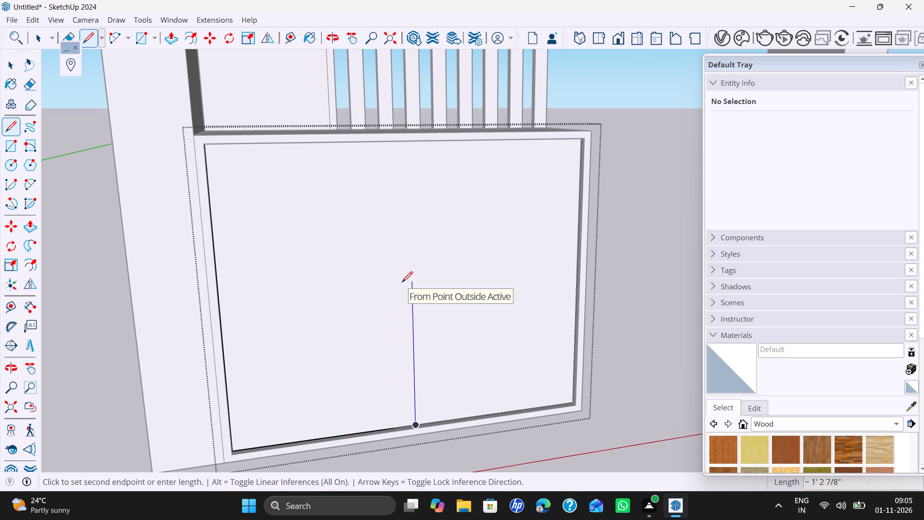
{"action": "key", "text": "Up"}
{"action": "middle_click_drag", "start_coordinate": [331, 187], "coordinate": [310, 98]}
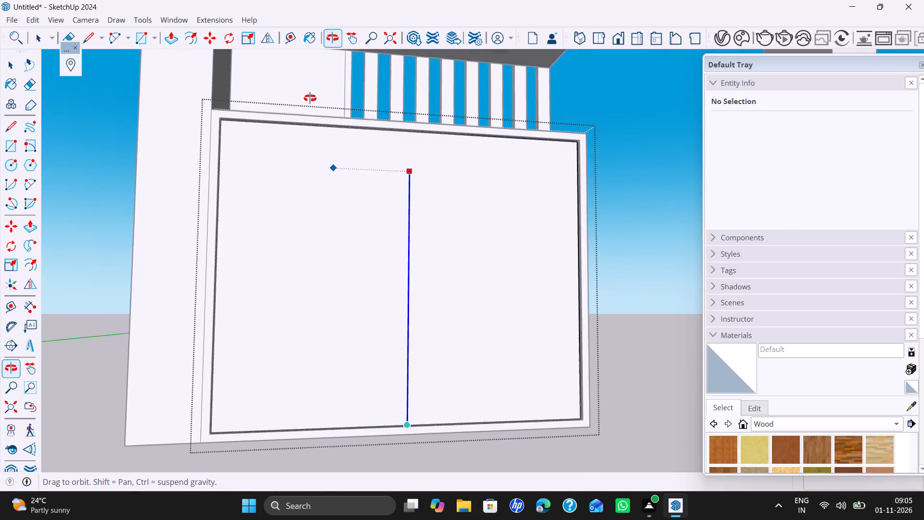
{"action": "middle_click_drag", "start_coordinate": [310, 98], "coordinate": [315, 75]}
{"action": "scroll", "coordinate": [326, 143], "scroll_direction": "up", "scroll_amount": 3}
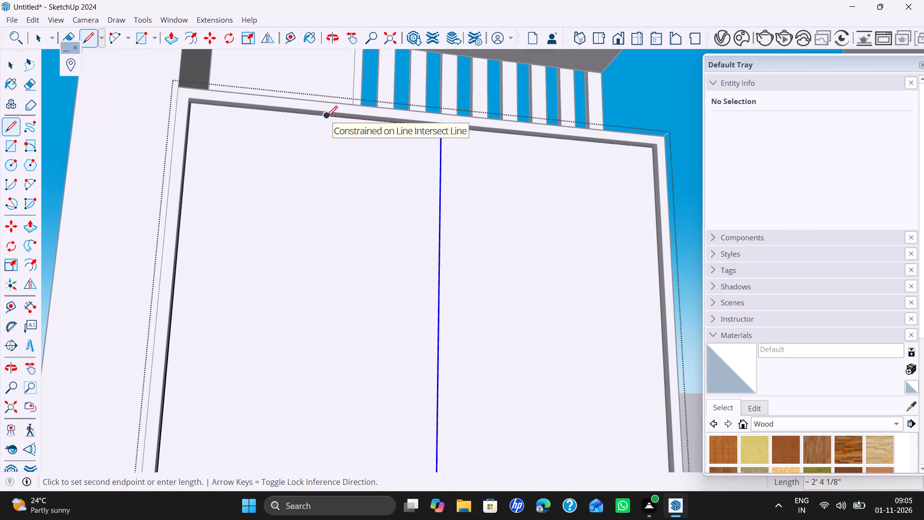
{"action": "left_click", "coordinate": [327, 117]}
{"action": "key", "text": "space"}
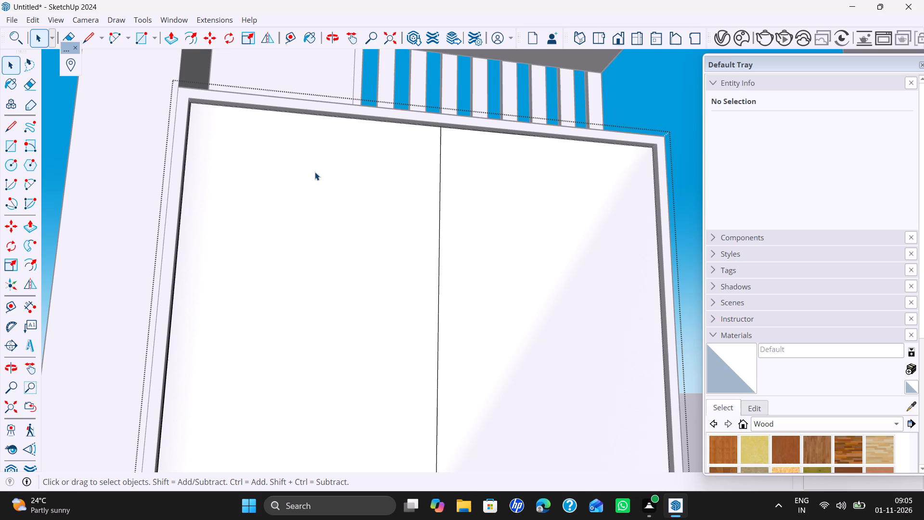
Offset the outlines of both door halves 3 mm inward.
{"action": "key", "text": "f"}
{"action": "left_click", "coordinate": [312, 209]}
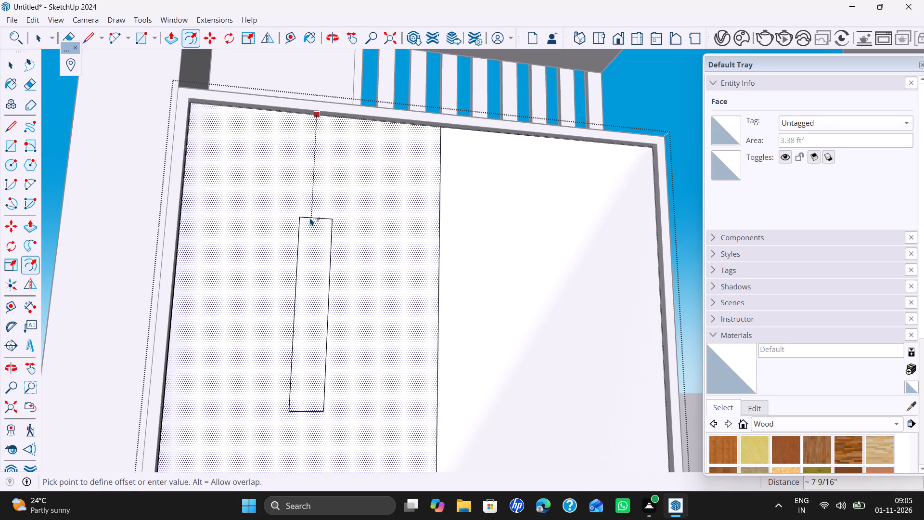
{"action": "type", "text": "3mm"}
{"action": "key", "text": "Return"}
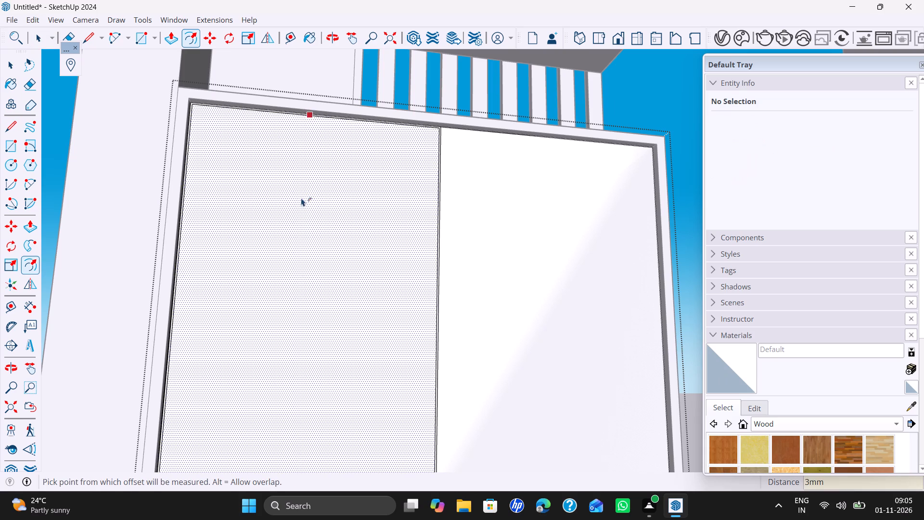
{"action": "double_click", "coordinate": [477, 247]}
{"action": "key", "text": "space"}
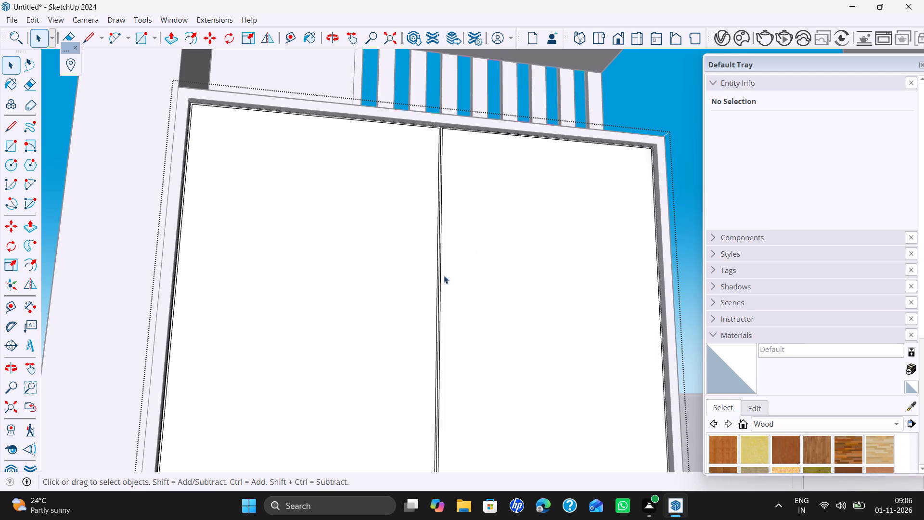
Extrude both inner door panels outward 18 mm and leave the door group.
{"action": "key", "text": "p"}
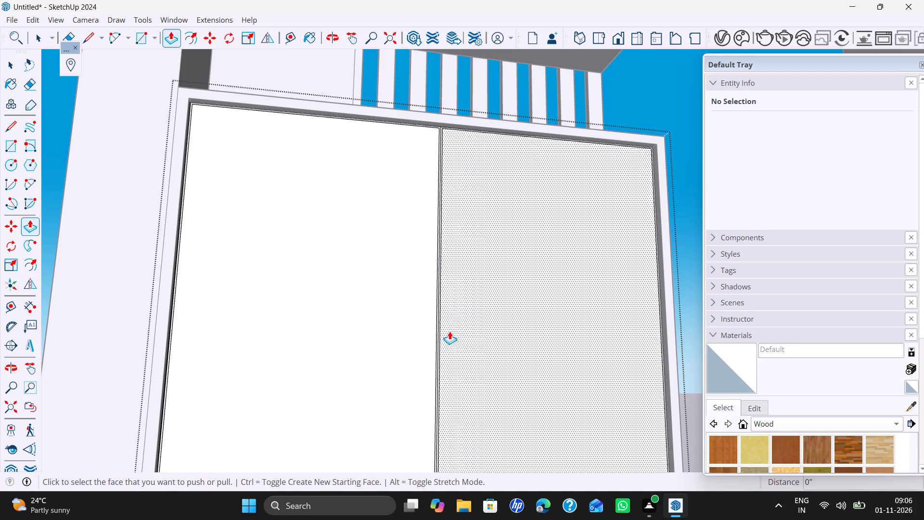
{"action": "left_click", "coordinate": [451, 330]}
{"action": "type", "text": "18"}
{"action": "type", "text": "mm"}
{"action": "key", "text": "Return"}
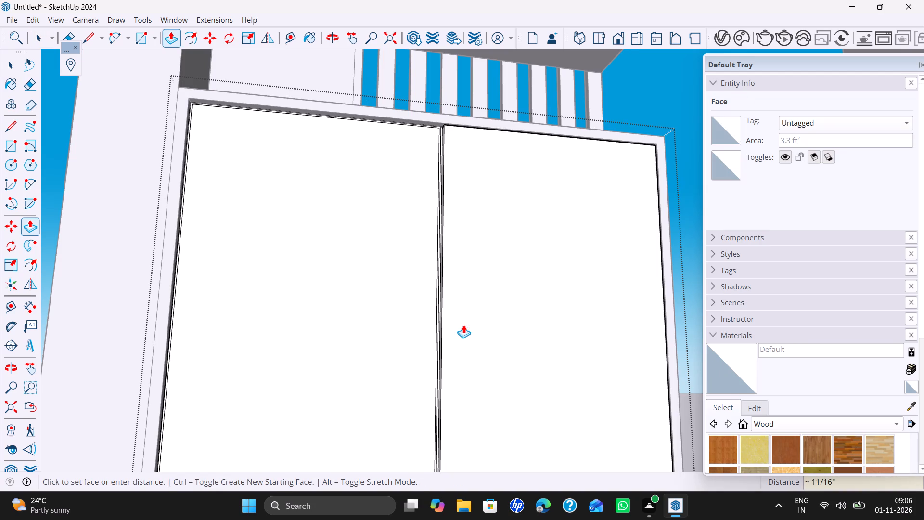
{"action": "double_click", "coordinate": [364, 282]}
{"action": "key", "text": "space"}
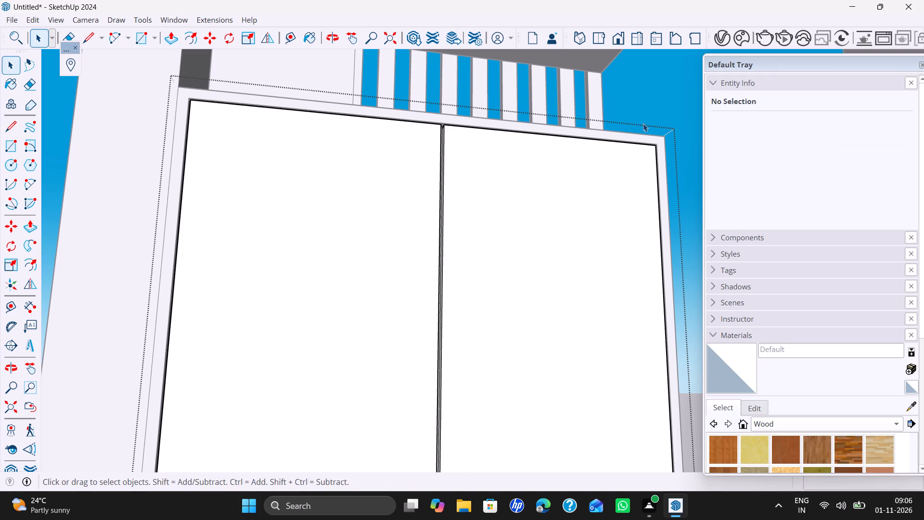
{"action": "triple_click", "coordinate": [645, 111]}
{"action": "left_click", "coordinate": [645, 111]}
Examine the finished two-door cabinet and its post-and-beam frame alongside the neighbouring units.
{"action": "middle_click_drag", "start_coordinate": [631, 123], "coordinate": [608, 277]}
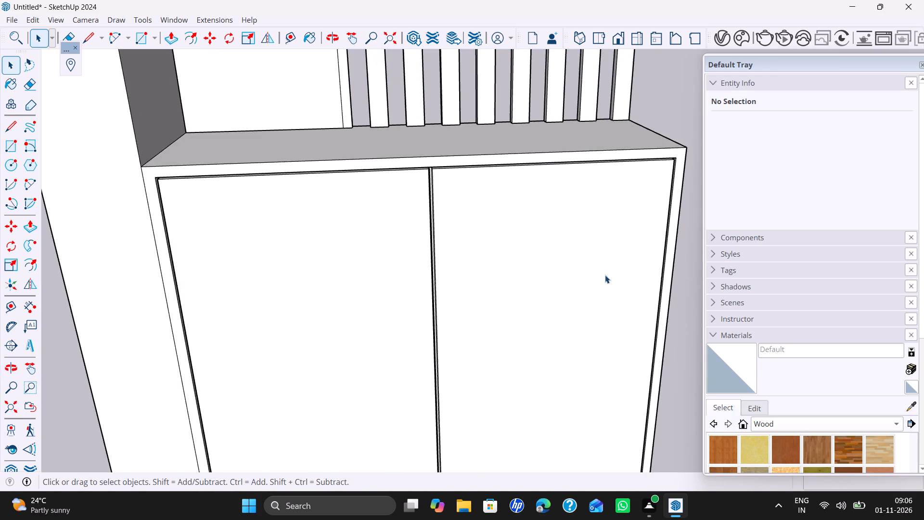
{"action": "scroll", "coordinate": [608, 259], "scroll_direction": "down", "scroll_amount": 12}
{"action": "left_click", "coordinate": [626, 391]}
{"action": "scroll", "coordinate": [627, 373], "scroll_direction": "down", "scroll_amount": 3}
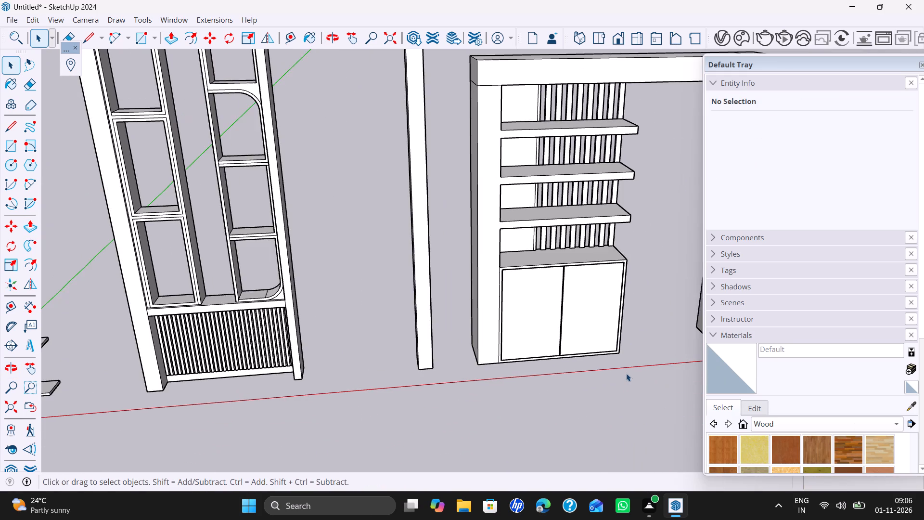
{"action": "middle_click_drag", "start_coordinate": [626, 373], "coordinate": [437, 357], "text": "shift"}
{"action": "middle_click_drag", "start_coordinate": [542, 346], "coordinate": [457, 346]}
{"action": "scroll", "coordinate": [458, 346], "scroll_direction": "up", "scroll_amount": 1}
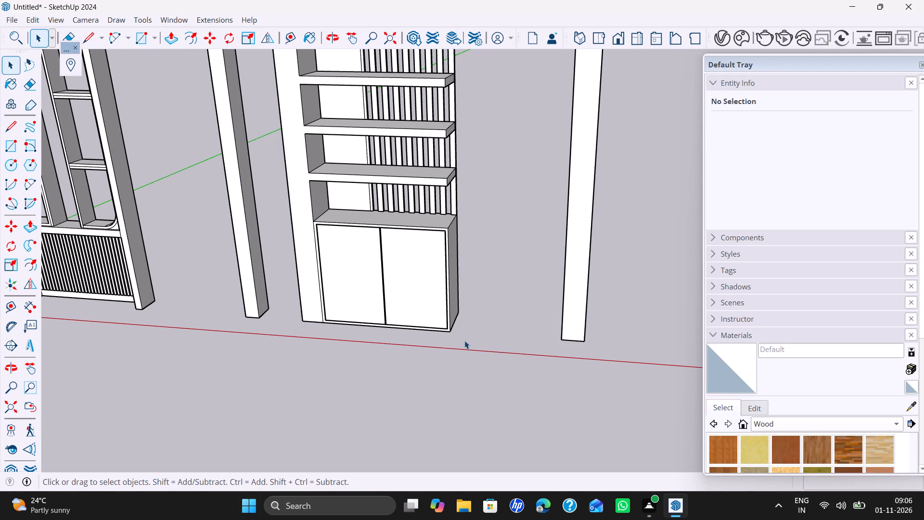
{"action": "scroll", "coordinate": [514, 335], "scroll_direction": "down", "scroll_amount": 7}
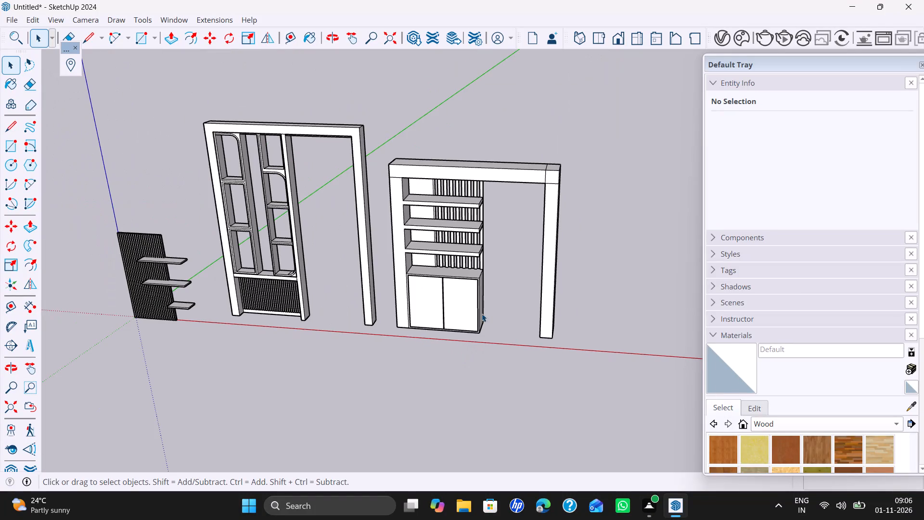
{"action": "middle_click_drag", "start_coordinate": [481, 312], "coordinate": [500, 273]}
{"action": "scroll", "coordinate": [423, 282], "scroll_direction": "up", "scroll_amount": 5}
{"action": "middle_click_drag", "start_coordinate": [488, 284], "coordinate": [469, 253]}
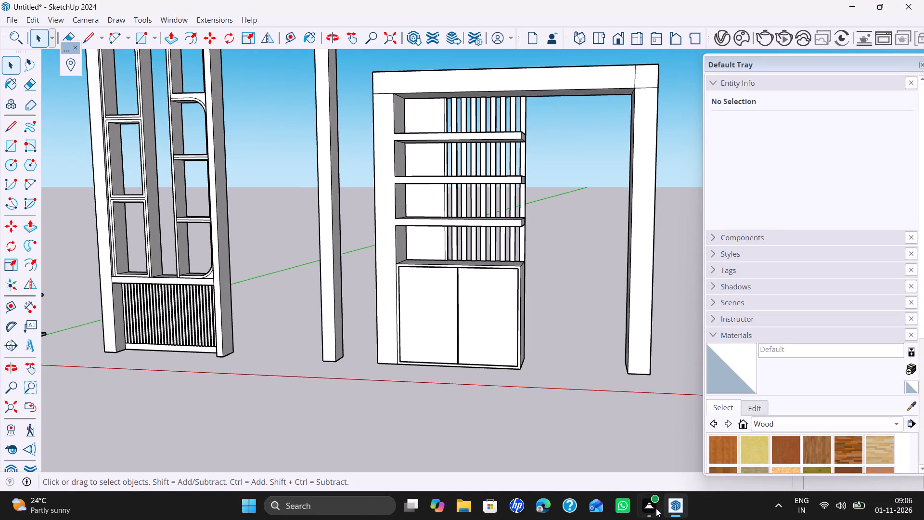
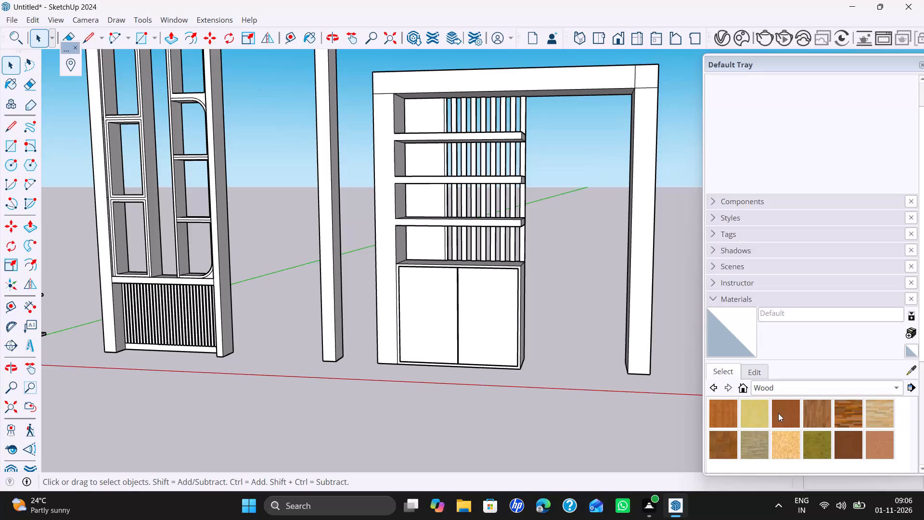
Paint the fronts of the posts and beam, the slatted back panel and the shelf fronts with the Wood Floor material.
{"action": "left_click", "coordinate": [819, 416]}
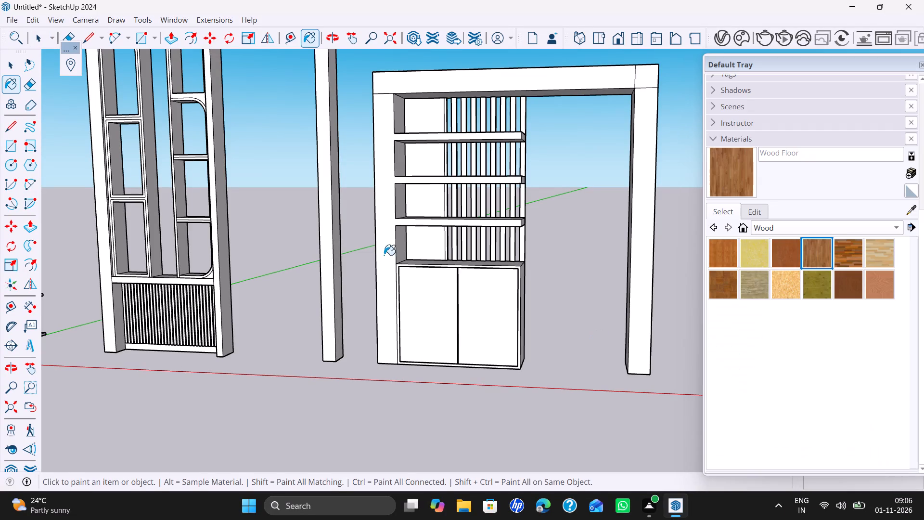
{"action": "left_click", "coordinate": [397, 228]}
{"action": "left_click", "coordinate": [414, 222]}
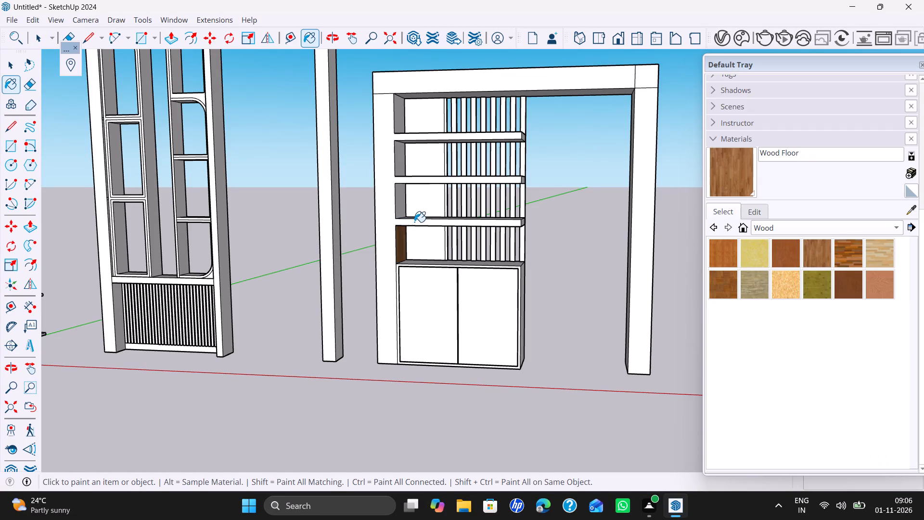
{"action": "left_click", "coordinate": [439, 189]}
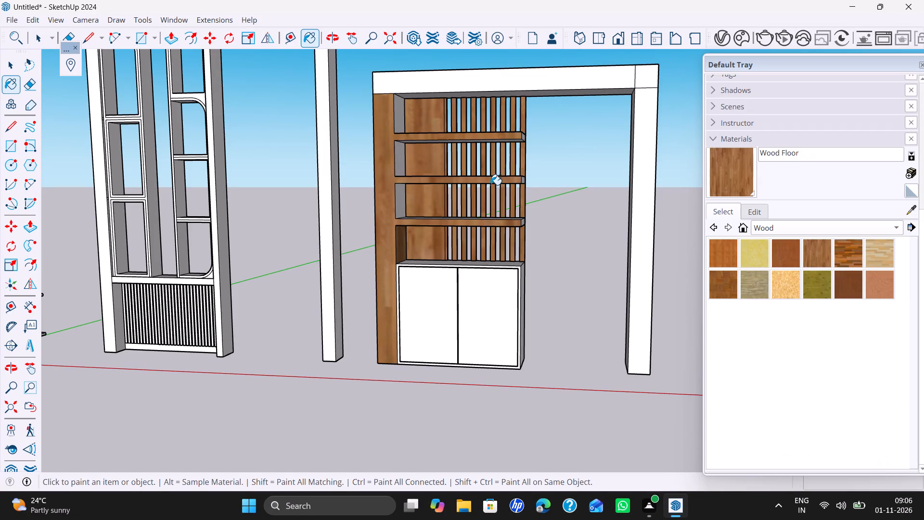
{"action": "left_click", "coordinate": [648, 188]}
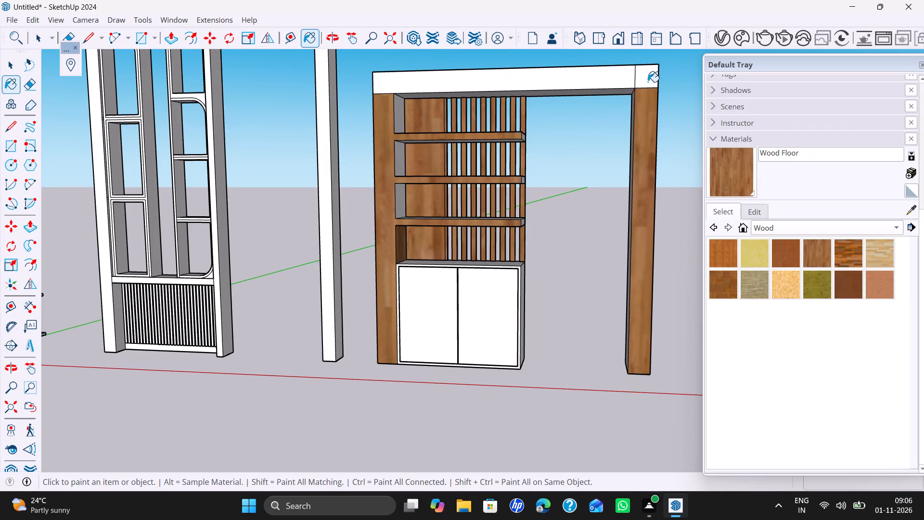
{"action": "left_click", "coordinate": [648, 82]}
{"action": "left_click", "coordinate": [620, 81]}
Paint the beam's top and the outer side of the free-standing post, including its corner block, with Wood Floor.
{"action": "scroll", "coordinate": [634, 97], "scroll_direction": "down", "scroll_amount": 3}
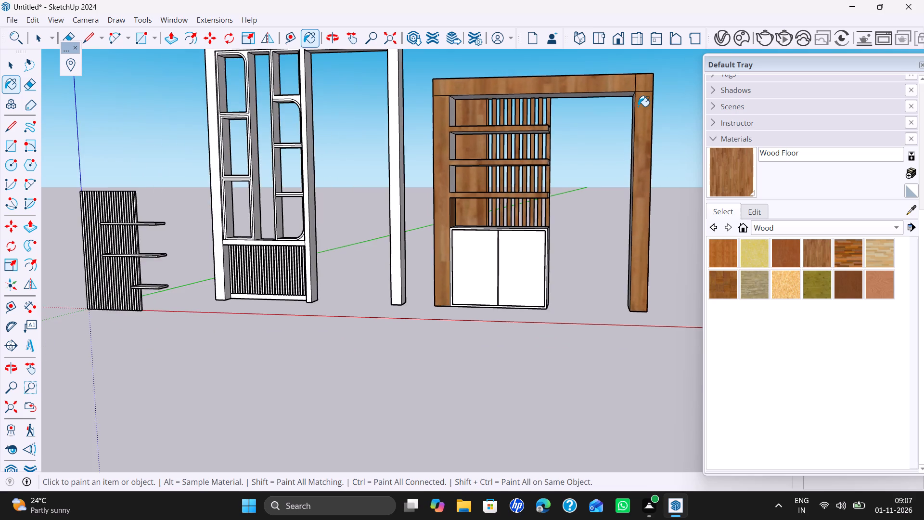
{"action": "middle_click_drag", "start_coordinate": [632, 107], "coordinate": [287, 232]}
{"action": "left_click", "coordinate": [471, 139]}
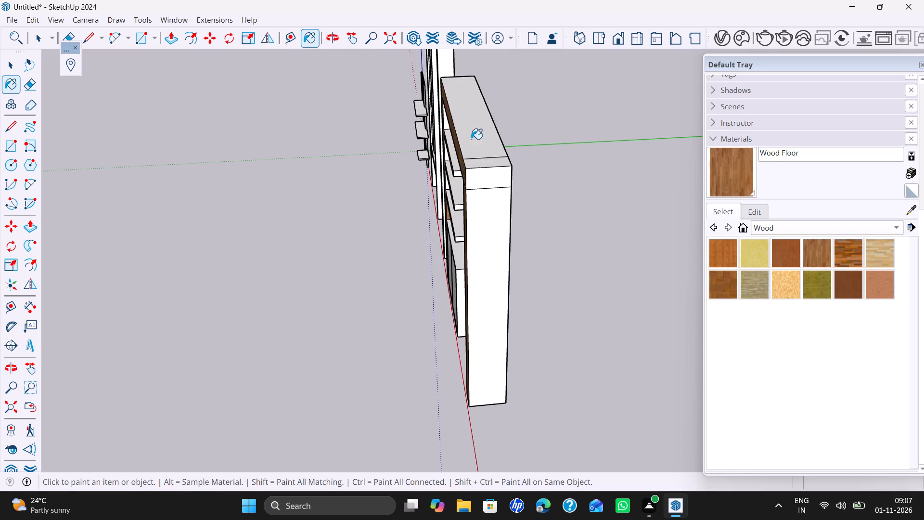
{"action": "left_click", "coordinate": [481, 169]}
{"action": "left_click", "coordinate": [482, 165]}
{"action": "left_click", "coordinate": [486, 190]}
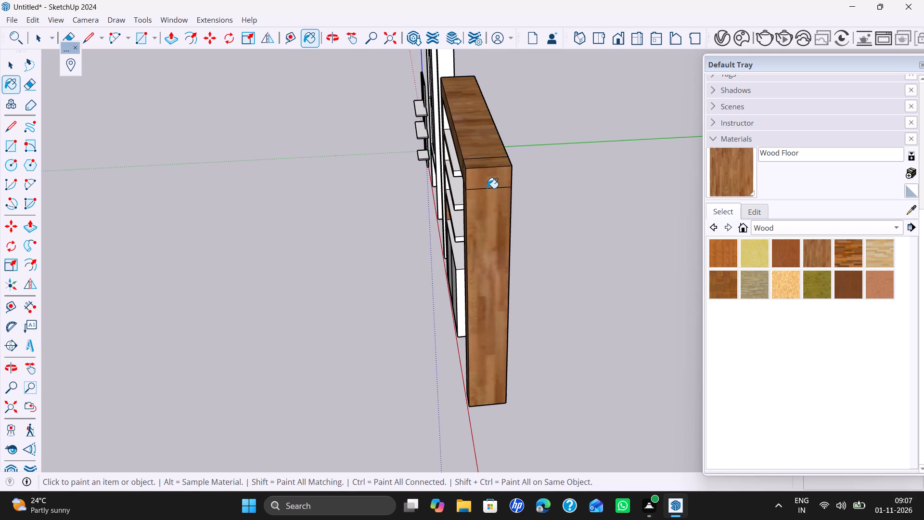
Paint the rear faces of the beam, both posts and the base cabinet, plus the base cabinet's exposed side, with Wood Floor.
{"action": "middle_click_drag", "start_coordinate": [510, 181], "coordinate": [301, 187]}
{"action": "left_click", "coordinate": [358, 137]}
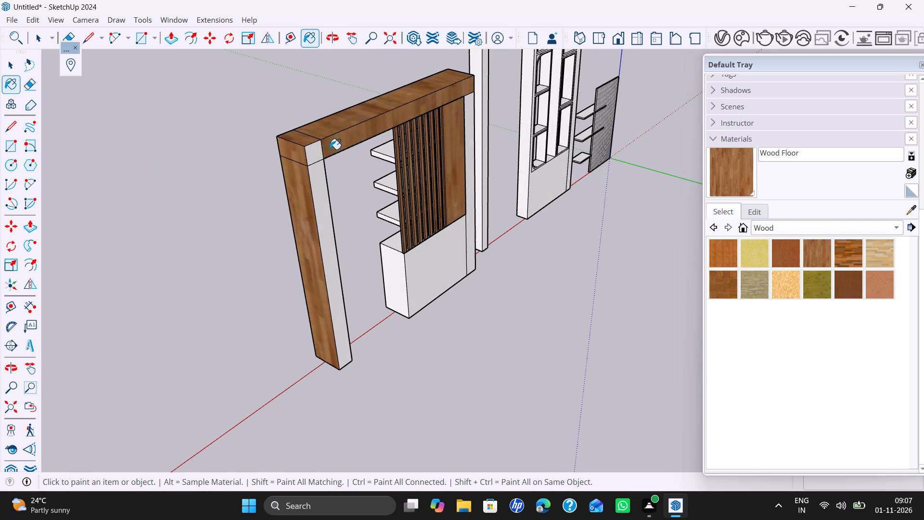
{"action": "left_click", "coordinate": [315, 156]}
{"action": "left_click", "coordinate": [321, 181]}
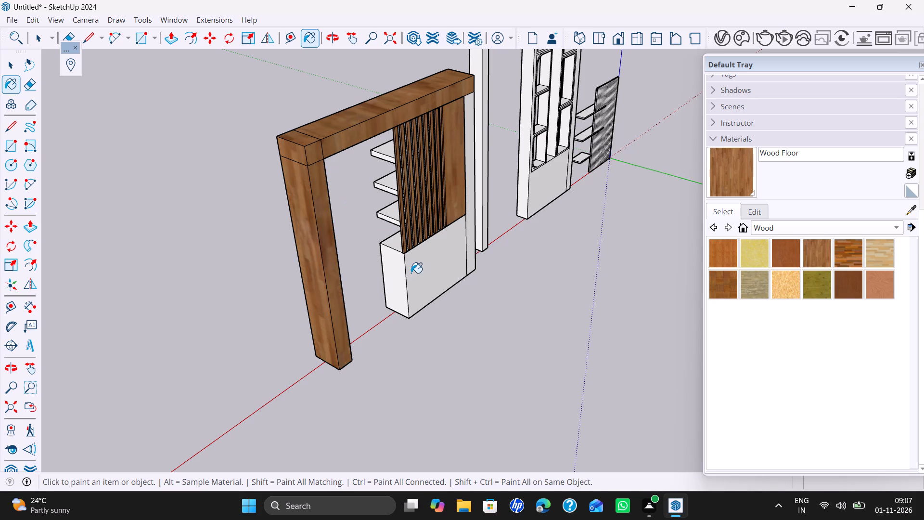
{"action": "left_click", "coordinate": [411, 273]}
{"action": "left_click", "coordinate": [398, 274]}
{"action": "left_click", "coordinate": [471, 198]}
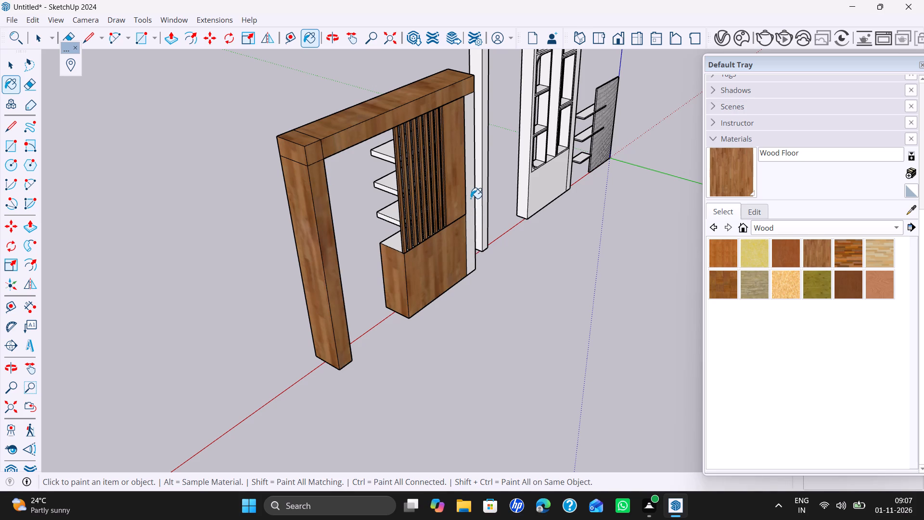
Paint the outer side of the post beside the cabinet, up to the beam's end, with Wood Floor.
{"action": "scroll", "coordinate": [401, 241], "scroll_direction": "up", "scroll_amount": 5}
{"action": "middle_click_drag", "start_coordinate": [402, 252], "coordinate": [688, 279]}
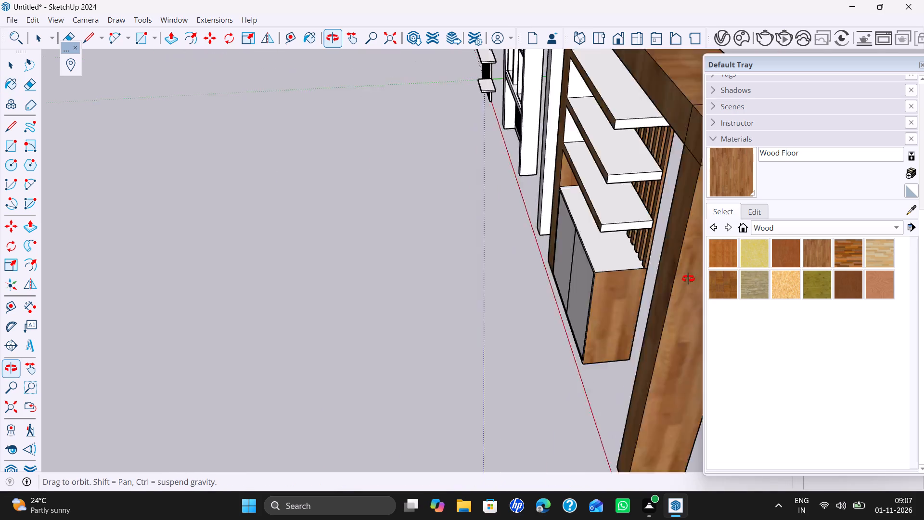
{"action": "middle_click_drag", "start_coordinate": [688, 279], "coordinate": [765, 279]}
{"action": "middle_click_drag", "start_coordinate": [547, 166], "coordinate": [635, 254]}
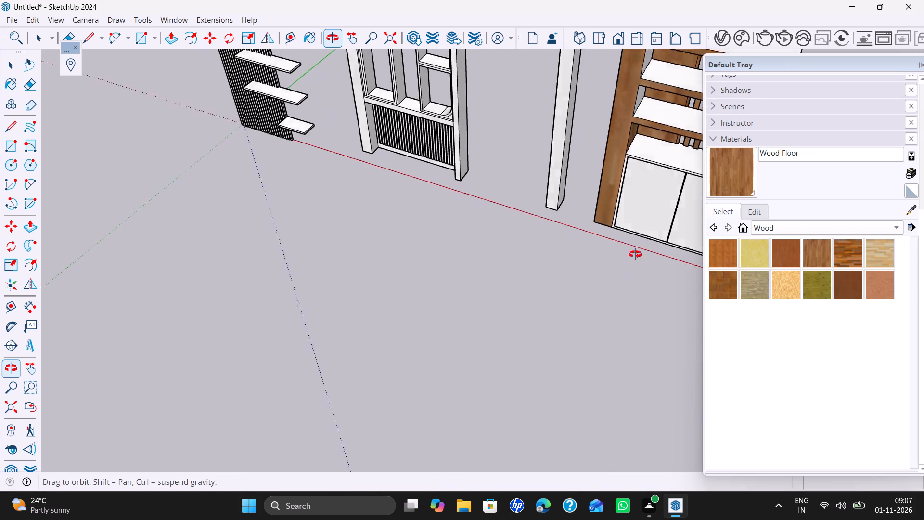
{"action": "middle_click_drag", "start_coordinate": [635, 254], "coordinate": [625, 292]}
{"action": "scroll", "coordinate": [588, 221], "scroll_direction": "down", "scroll_amount": 17}
{"action": "scroll", "coordinate": [589, 170], "scroll_direction": "up", "scroll_amount": 8}
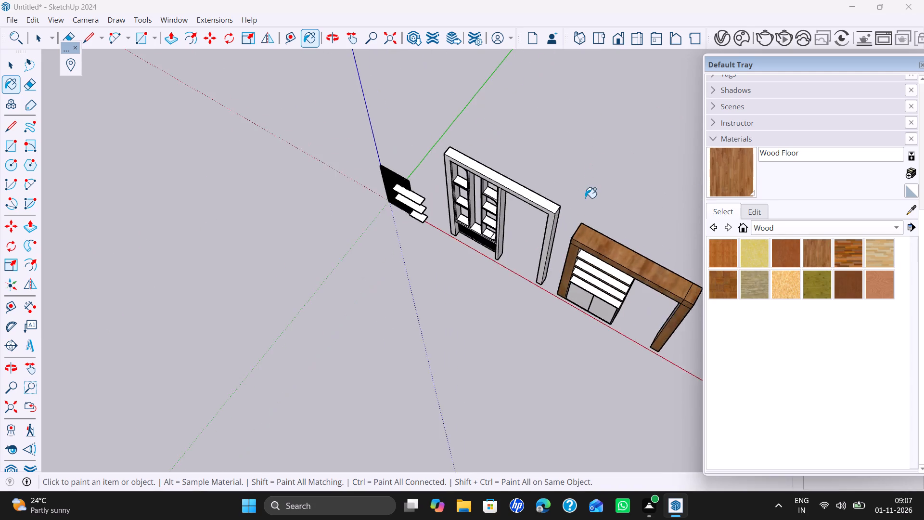
{"action": "scroll", "coordinate": [585, 198], "scroll_direction": "up", "scroll_amount": 6}
{"action": "middle_click_drag", "start_coordinate": [554, 251], "coordinate": [704, 88]}
{"action": "middle_click_drag", "start_coordinate": [566, 281], "coordinate": [628, 220]}
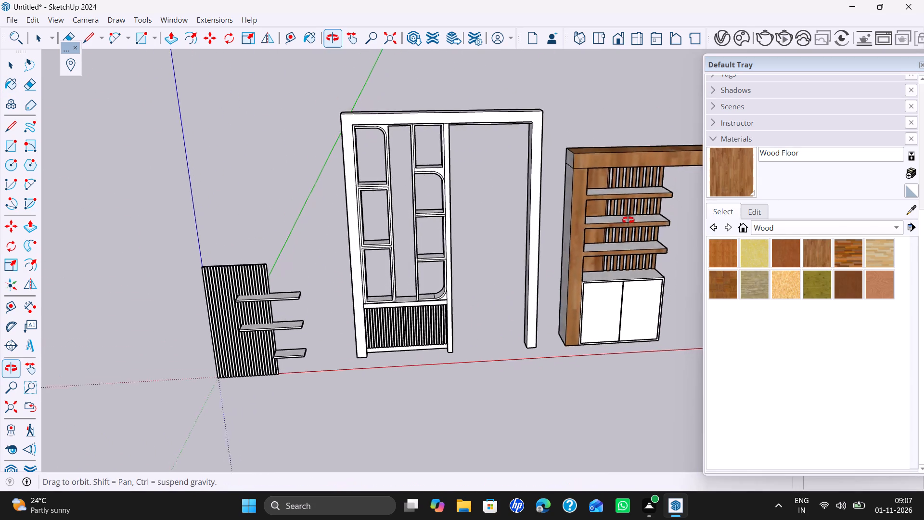
{"action": "middle_click_drag", "start_coordinate": [628, 220], "coordinate": [666, 205]}
{"action": "left_click", "coordinate": [564, 158]}
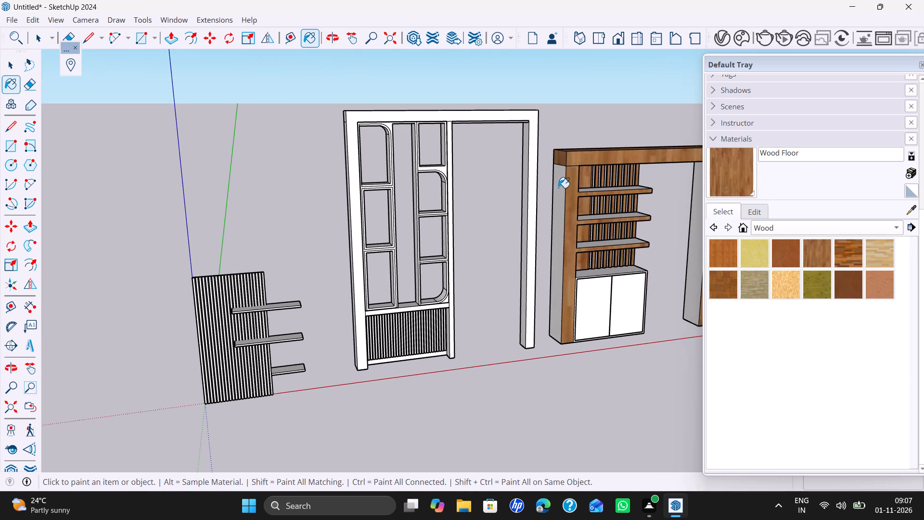
{"action": "left_click", "coordinate": [557, 188]}
Paint the inner side of the free-standing post and the underside of the beam with Wood Floor.
{"action": "scroll", "coordinate": [561, 204], "scroll_direction": "down", "scroll_amount": 7}
{"action": "scroll", "coordinate": [673, 235], "scroll_direction": "up", "scroll_amount": 5}
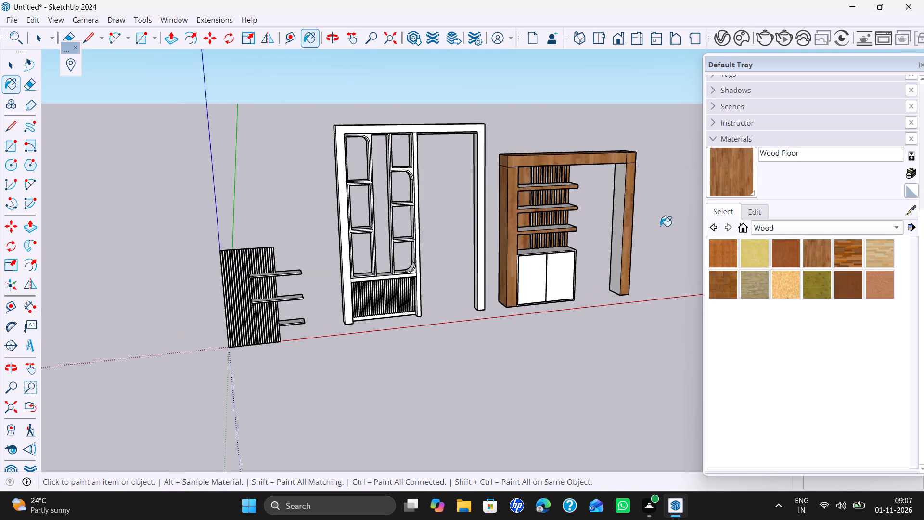
{"action": "scroll", "coordinate": [642, 213], "scroll_direction": "up", "scroll_amount": 6}
{"action": "left_click", "coordinate": [610, 208]}
{"action": "middle_click_drag", "start_coordinate": [610, 208], "coordinate": [563, 88]}
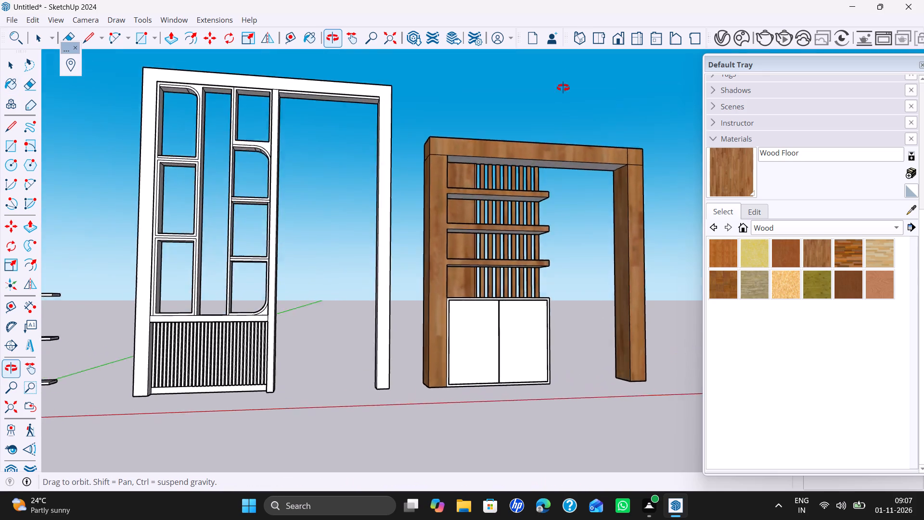
{"action": "middle_click_drag", "start_coordinate": [563, 88], "coordinate": [563, 57]}
{"action": "left_click", "coordinate": [589, 192]}
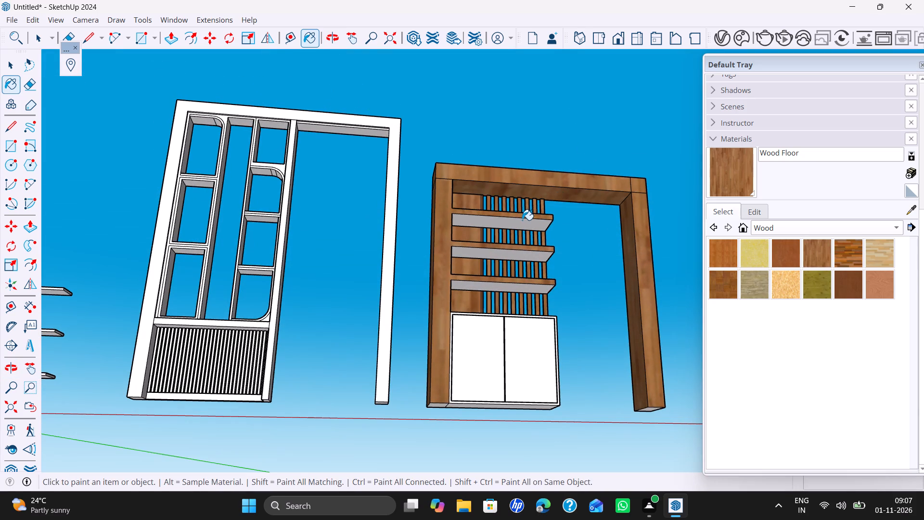
Paint the undersides of the three shelves with Wood Floor.
{"action": "left_click", "coordinate": [522, 221]}
{"action": "left_click", "coordinate": [517, 259]}
{"action": "left_click", "coordinate": [516, 287]}
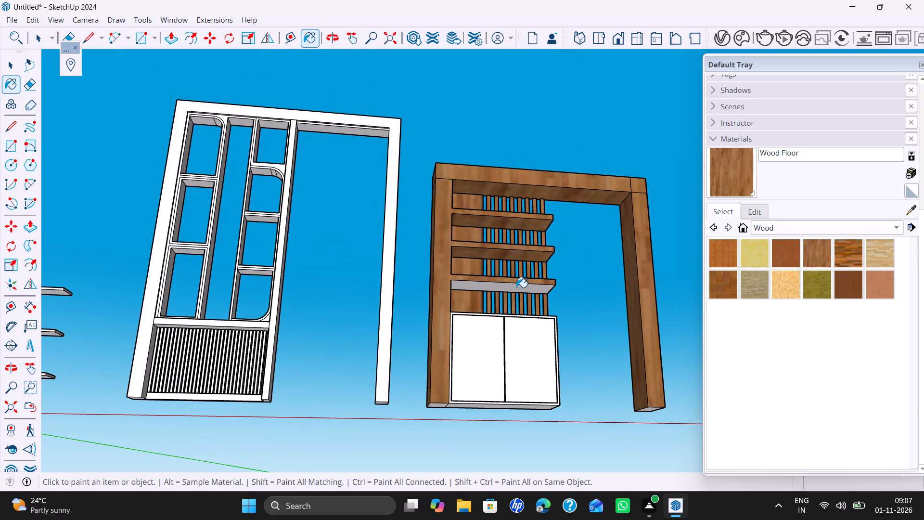
Paint the exposed end faces of the three shelves with Wood Floor.
{"action": "scroll", "coordinate": [562, 247], "scroll_direction": "up", "scroll_amount": 1}
{"action": "middle_click_drag", "start_coordinate": [562, 247], "coordinate": [269, 312]}
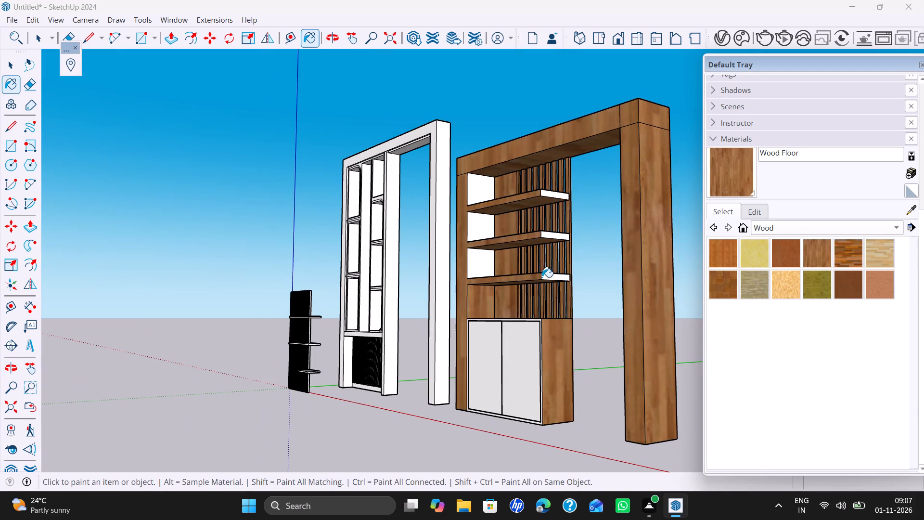
{"action": "left_click", "coordinate": [552, 274]}
{"action": "left_click", "coordinate": [548, 278]}
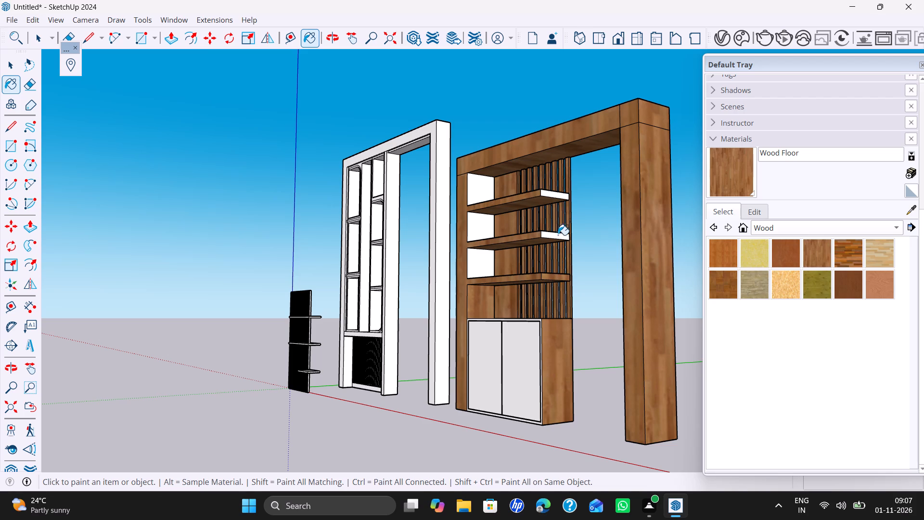
{"action": "left_click", "coordinate": [556, 239]}
{"action": "left_click", "coordinate": [555, 195]}
{"action": "left_click", "coordinate": [549, 235]}
Paint the remaining white inner faces of the cabinet-side post between the shelves with Wood Floor.
{"action": "left_click", "coordinate": [480, 219]}
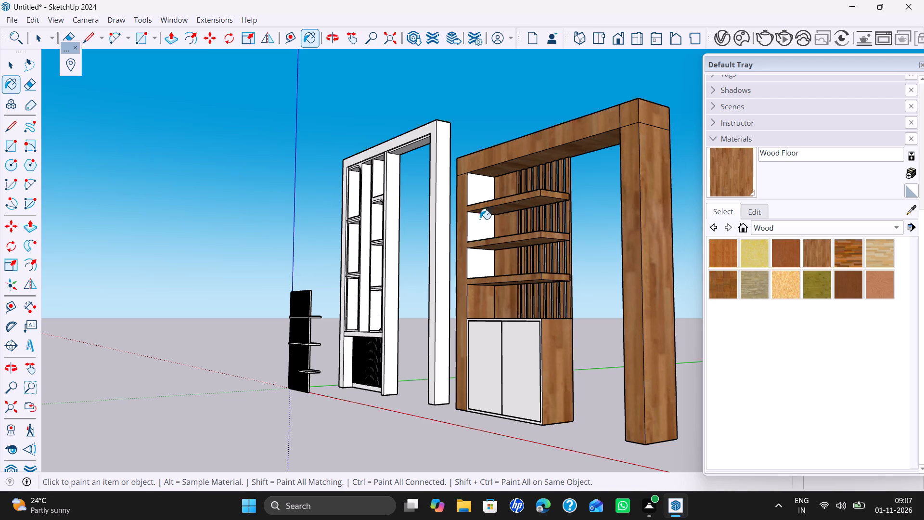
{"action": "left_click", "coordinate": [481, 196]}
{"action": "left_click", "coordinate": [476, 262]}
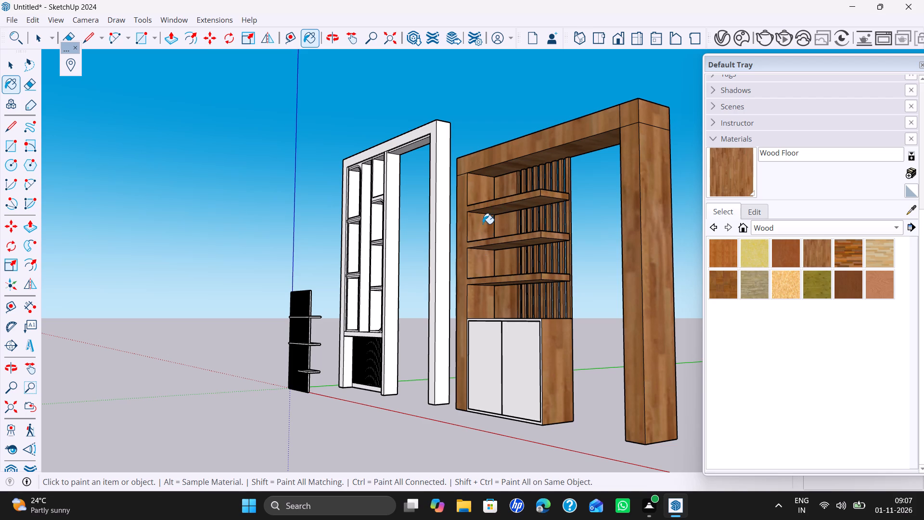
Paint the top faces of the three shelves with Wood Floor.
{"action": "middle_click_drag", "start_coordinate": [505, 258], "coordinate": [655, 364]}
{"action": "scroll", "coordinate": [616, 307], "scroll_direction": "down", "scroll_amount": 4}
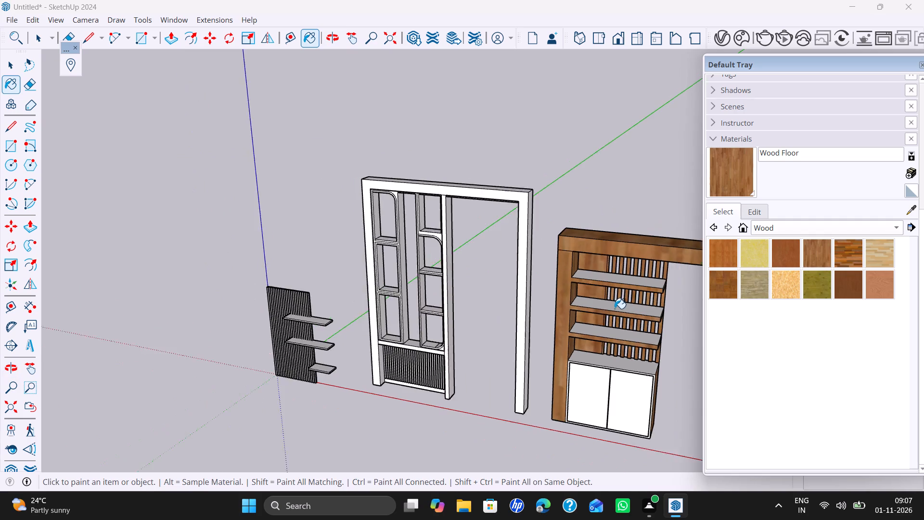
{"action": "scroll", "coordinate": [615, 309], "scroll_direction": "down", "scroll_amount": 2}
{"action": "middle_click_drag", "start_coordinate": [623, 309], "coordinate": [759, 313]}
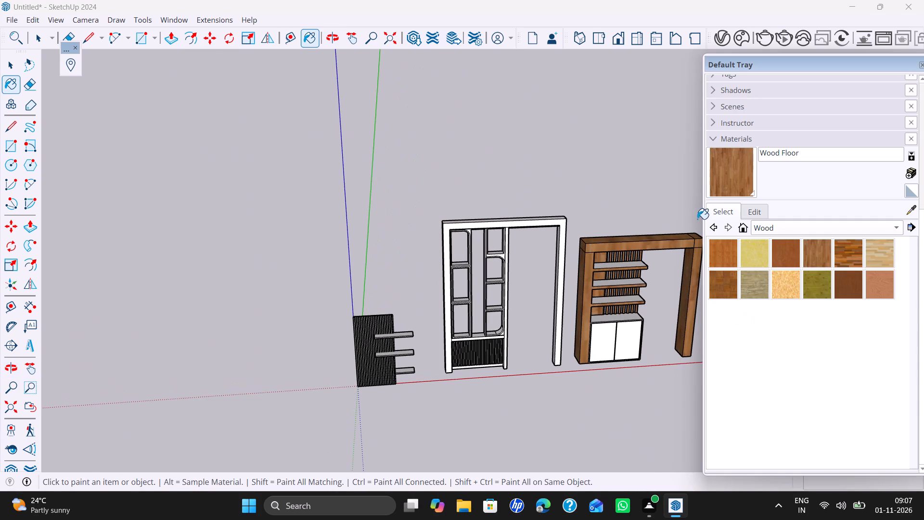
{"action": "scroll", "coordinate": [660, 237], "scroll_direction": "down", "scroll_amount": 7}
{"action": "scroll", "coordinate": [688, 249], "scroll_direction": "up", "scroll_amount": 11}
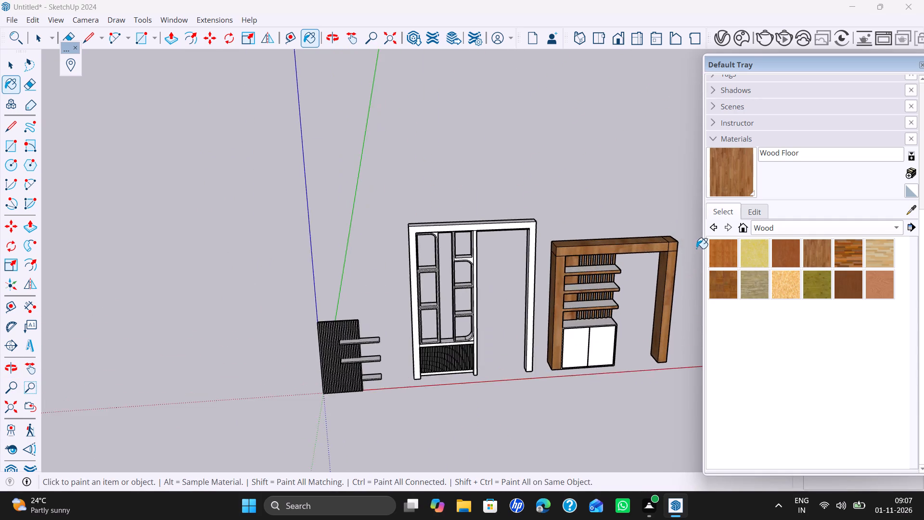
{"action": "scroll", "coordinate": [696, 248], "scroll_direction": "up", "scroll_amount": 7}
{"action": "left_click", "coordinate": [488, 290]}
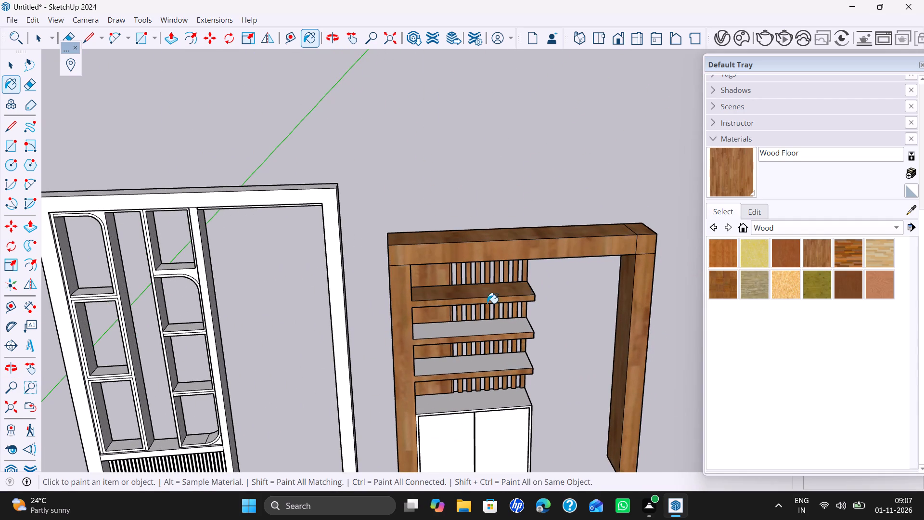
{"action": "left_click", "coordinate": [484, 330]}
{"action": "left_click", "coordinate": [486, 367]}
Paint the base cabinet's top and the thin front border around its two doors with Wood Floor.
{"action": "scroll", "coordinate": [524, 368], "scroll_direction": "down", "scroll_amount": 8}
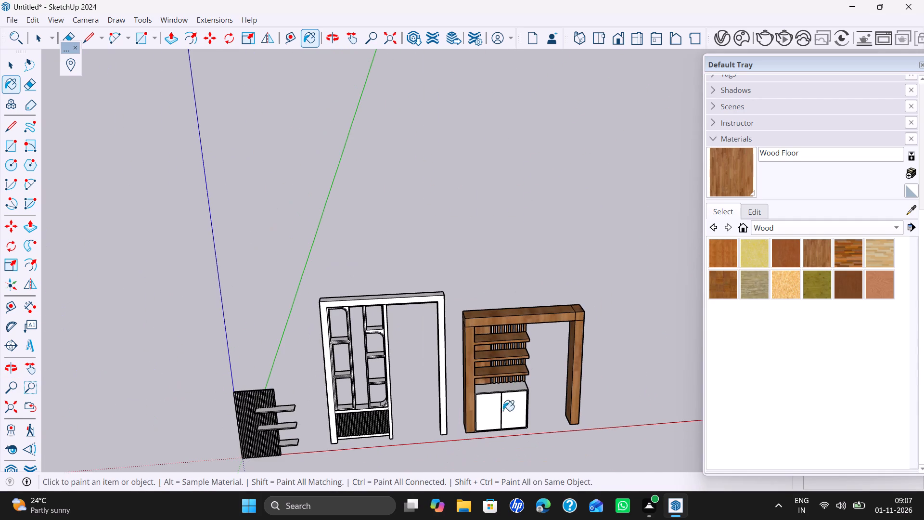
{"action": "scroll", "coordinate": [493, 453], "scroll_direction": "up", "scroll_amount": 10}
{"action": "scroll", "coordinate": [564, 426], "scroll_direction": "up", "scroll_amount": 4}
{"action": "scroll", "coordinate": [535, 396], "scroll_direction": "up", "scroll_amount": 1}
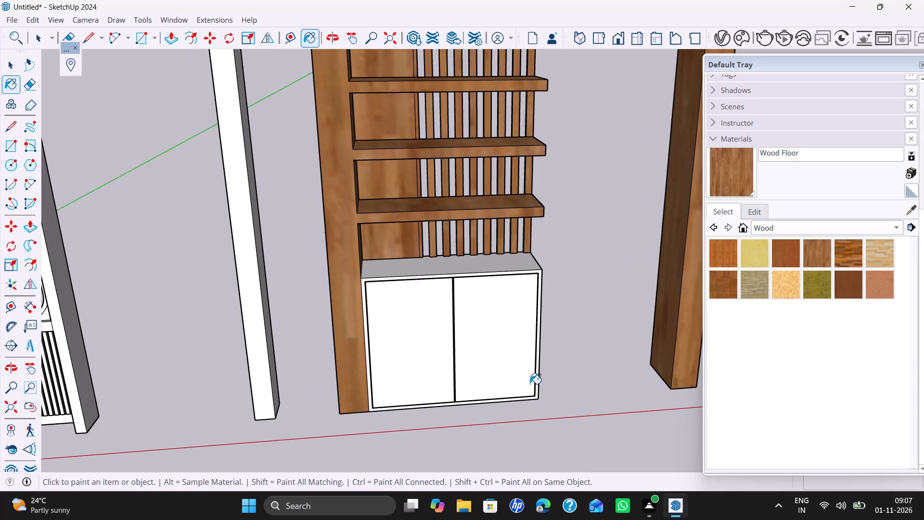
{"action": "left_click", "coordinate": [523, 259]}
{"action": "left_click", "coordinate": [533, 273]}
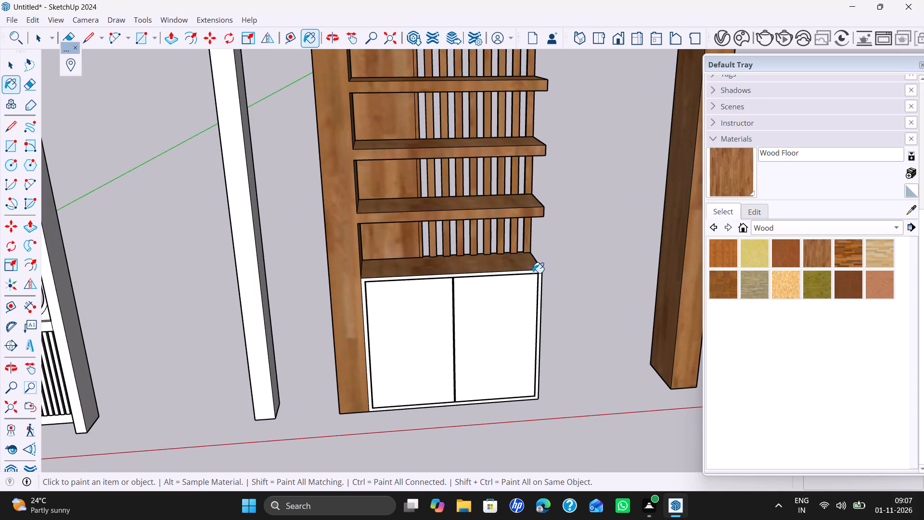
{"action": "scroll", "coordinate": [537, 276], "scroll_direction": "up", "scroll_amount": 9}
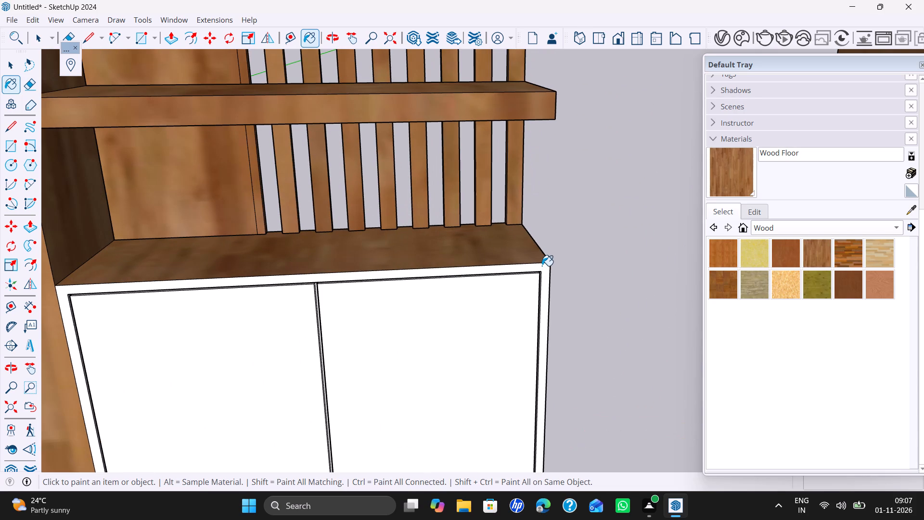
{"action": "left_click", "coordinate": [542, 266]}
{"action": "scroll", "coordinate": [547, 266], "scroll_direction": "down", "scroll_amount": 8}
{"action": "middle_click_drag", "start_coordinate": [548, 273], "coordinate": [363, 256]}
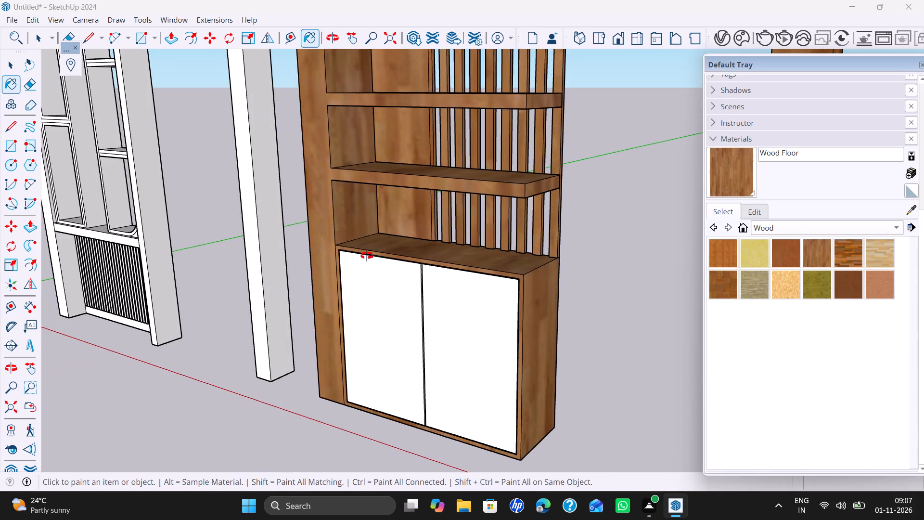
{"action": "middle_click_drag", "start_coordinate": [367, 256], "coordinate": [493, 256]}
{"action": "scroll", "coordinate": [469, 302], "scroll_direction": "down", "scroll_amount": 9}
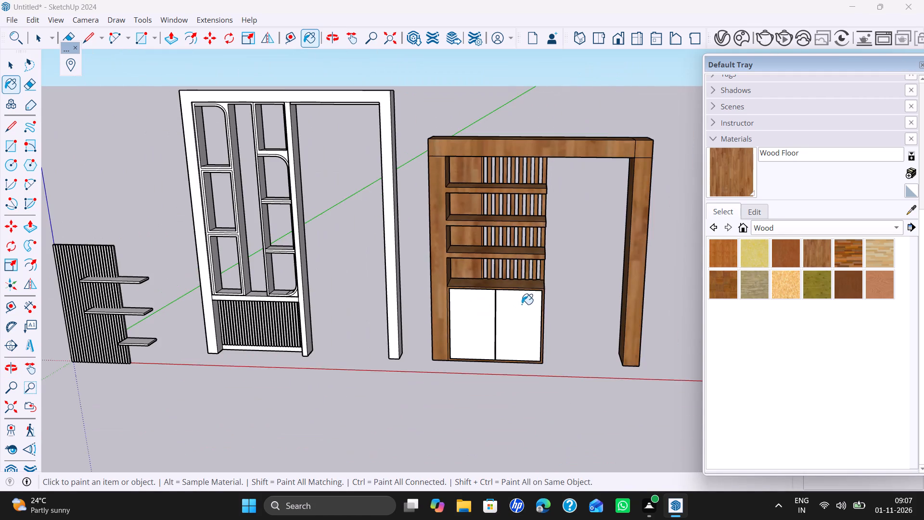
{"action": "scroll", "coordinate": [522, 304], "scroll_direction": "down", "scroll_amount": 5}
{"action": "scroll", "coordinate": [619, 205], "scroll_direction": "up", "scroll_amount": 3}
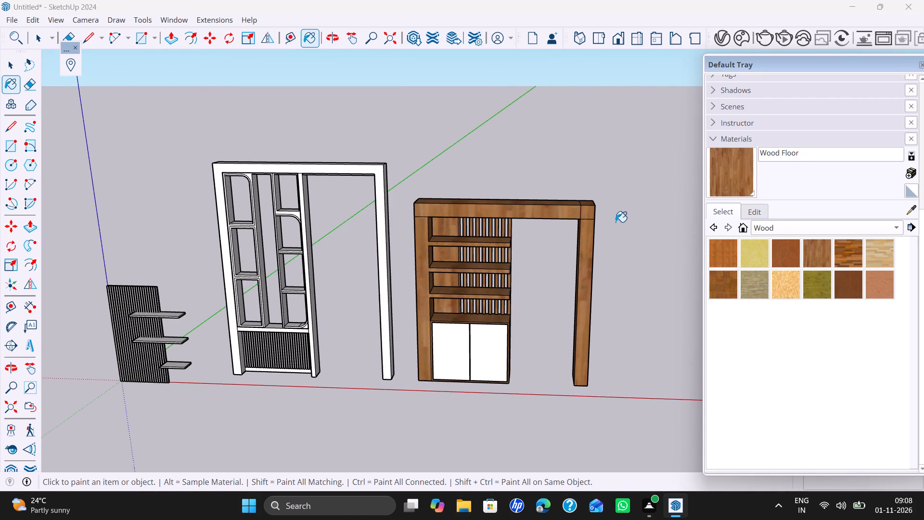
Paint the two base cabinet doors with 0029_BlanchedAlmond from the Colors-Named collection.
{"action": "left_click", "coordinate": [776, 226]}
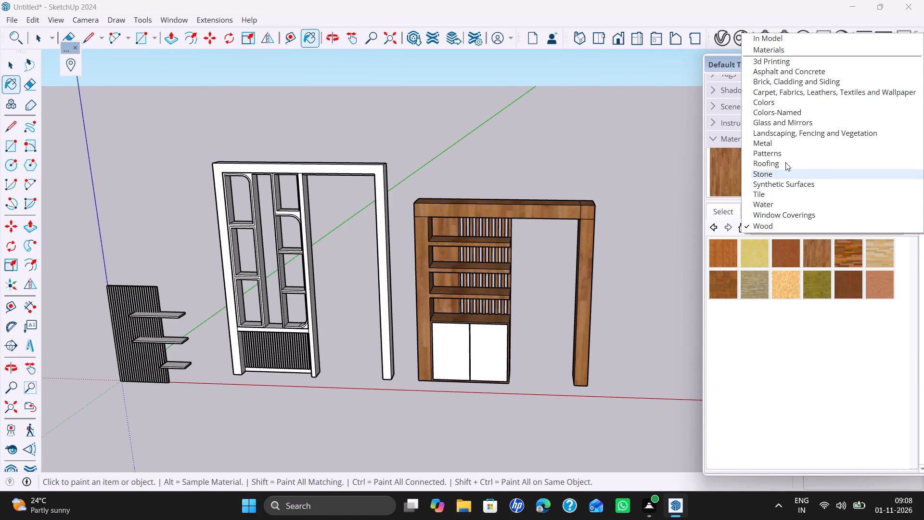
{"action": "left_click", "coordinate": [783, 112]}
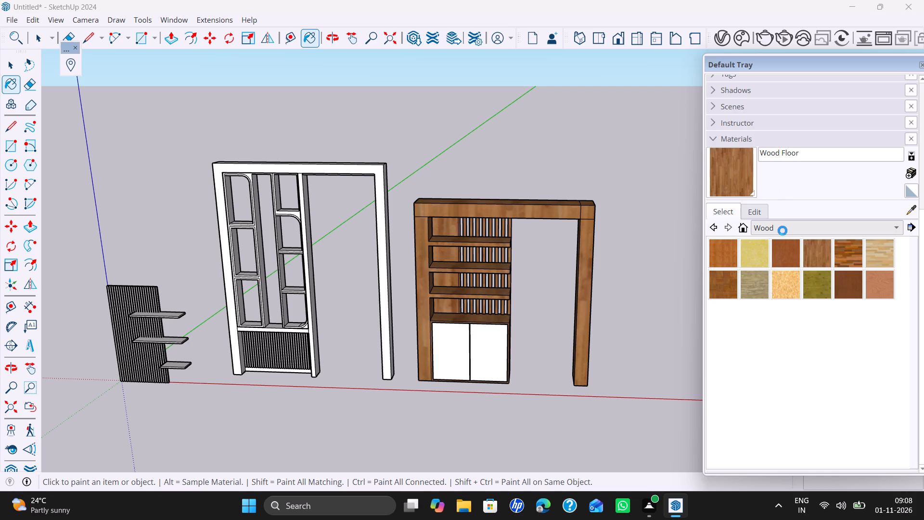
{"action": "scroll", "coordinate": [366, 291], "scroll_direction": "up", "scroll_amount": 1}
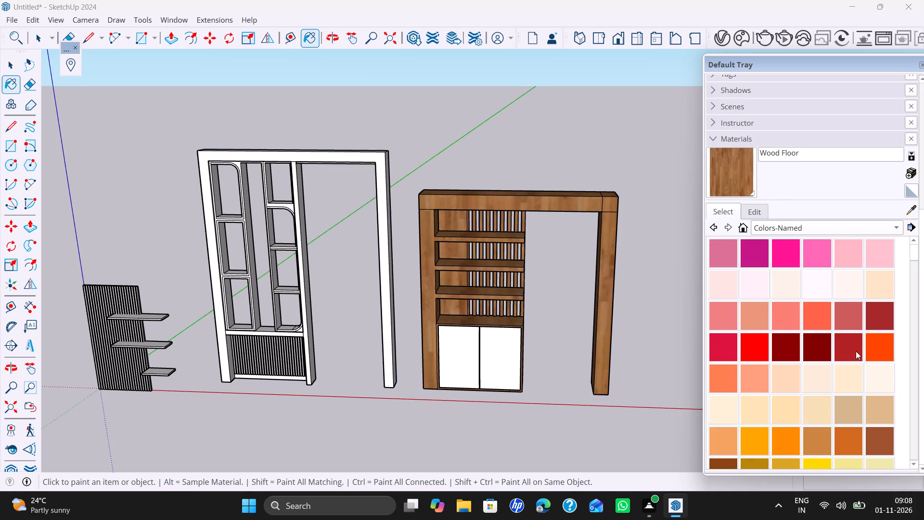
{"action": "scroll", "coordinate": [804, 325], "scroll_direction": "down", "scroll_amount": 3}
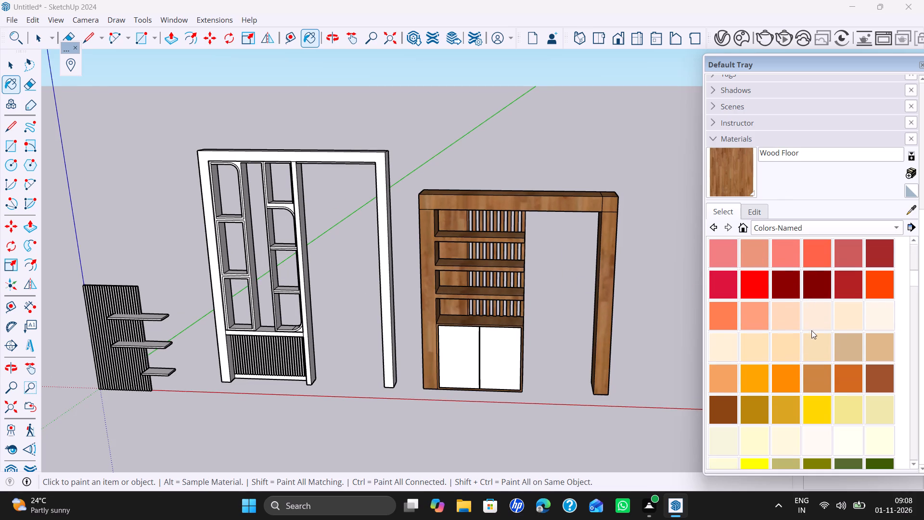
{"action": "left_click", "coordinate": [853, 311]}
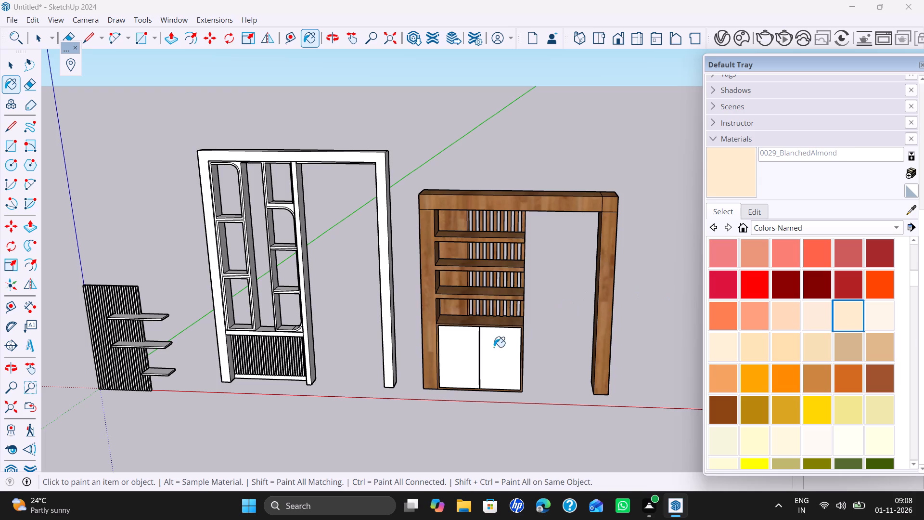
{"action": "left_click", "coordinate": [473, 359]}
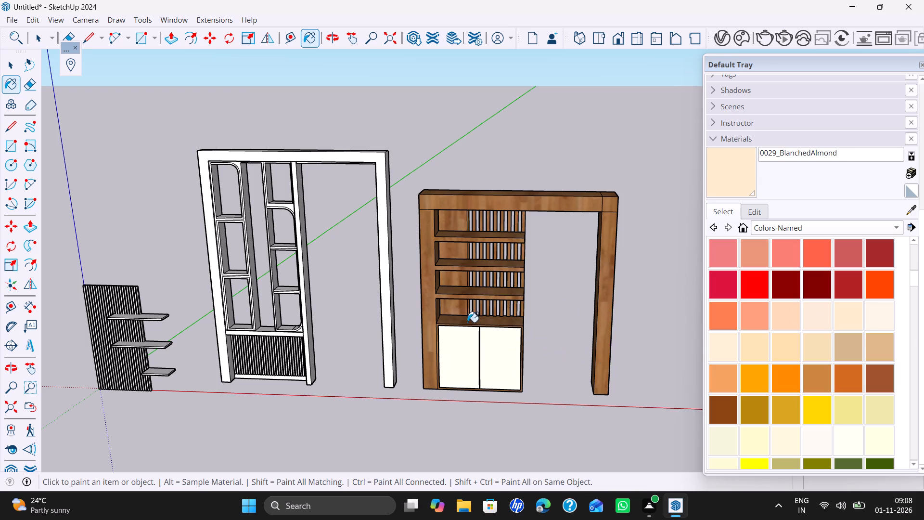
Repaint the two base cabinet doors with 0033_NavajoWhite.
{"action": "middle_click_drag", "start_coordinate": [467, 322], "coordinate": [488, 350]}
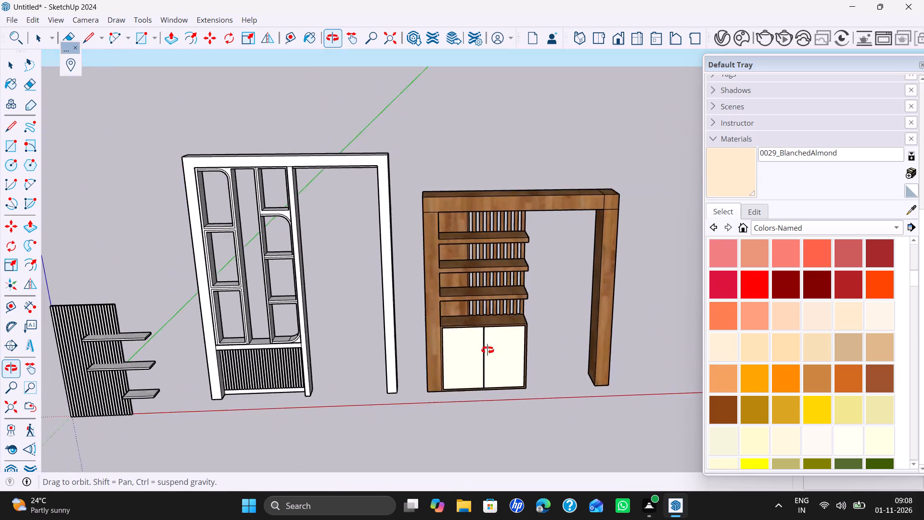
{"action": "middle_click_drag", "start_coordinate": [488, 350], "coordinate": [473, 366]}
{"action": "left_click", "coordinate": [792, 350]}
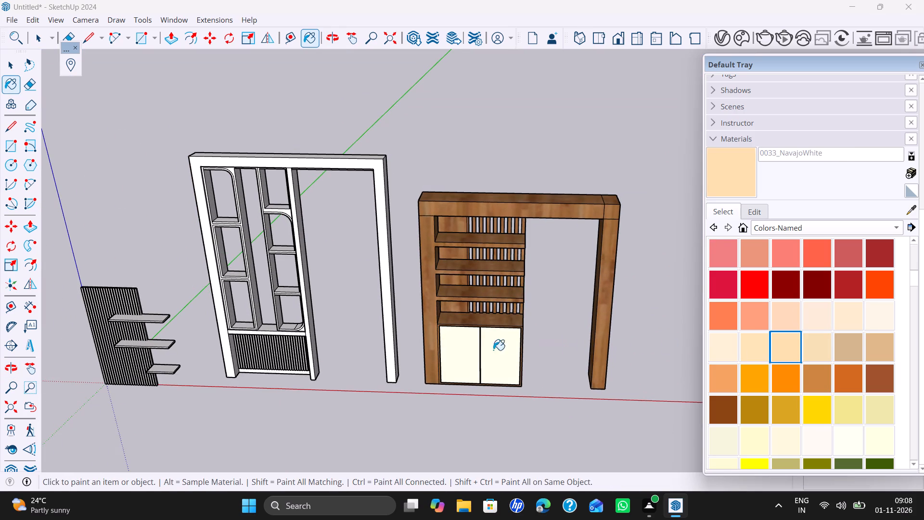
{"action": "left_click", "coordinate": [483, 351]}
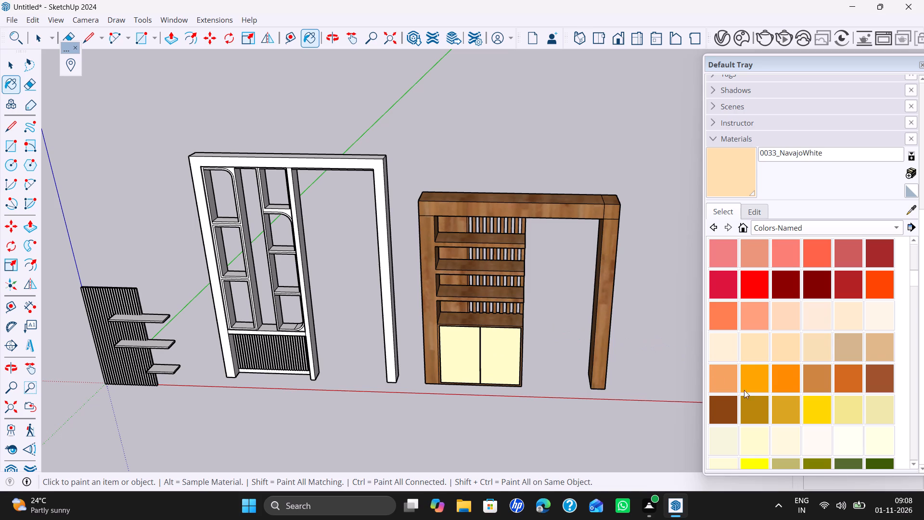
Repaint the two base cabinet doors with 0082_LightSeaGreen from the Colors-Named collection.
{"action": "scroll", "coordinate": [759, 395], "scroll_direction": "down", "scroll_amount": 3}
{"action": "scroll", "coordinate": [455, 297], "scroll_direction": "down", "scroll_amount": 5}
{"action": "middle_click_drag", "start_coordinate": [453, 304], "coordinate": [513, 204]}
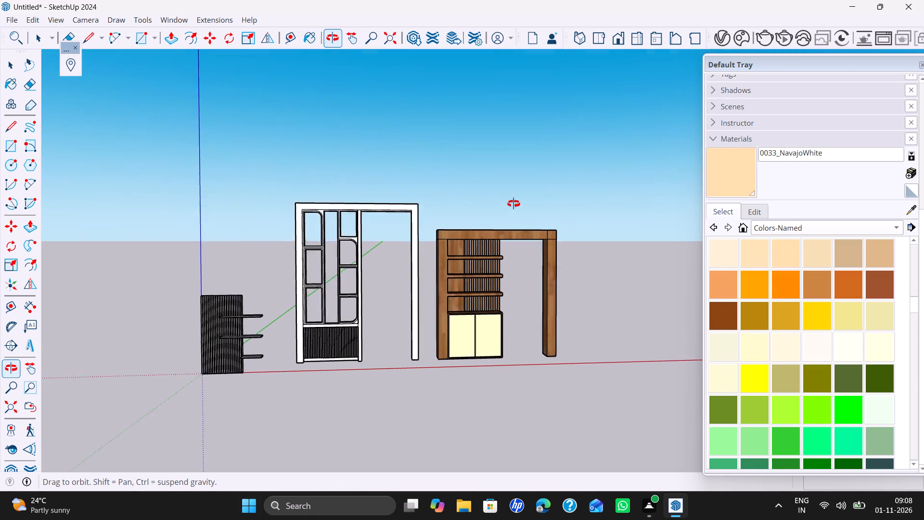
{"action": "middle_click_drag", "start_coordinate": [513, 204], "coordinate": [651, 233]}
{"action": "scroll", "coordinate": [507, 322], "scroll_direction": "up", "scroll_amount": 6}
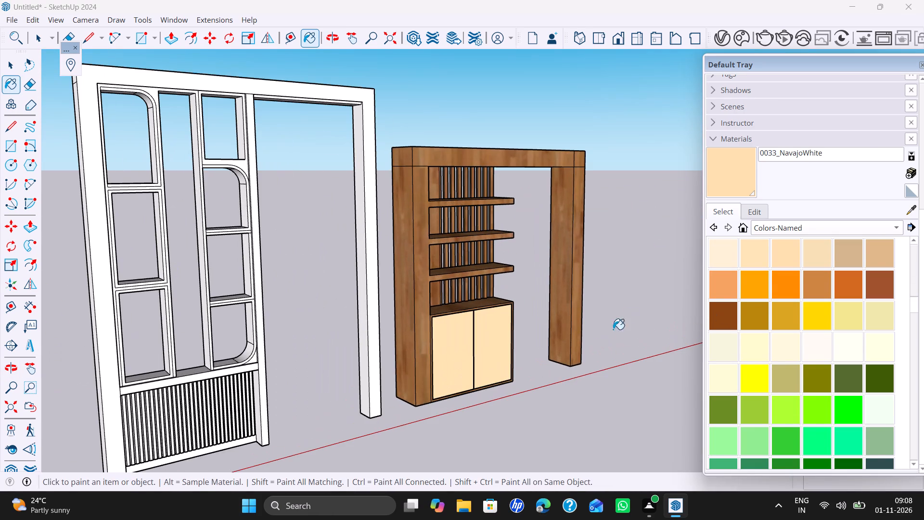
{"action": "scroll", "coordinate": [806, 357], "scroll_direction": "down", "scroll_amount": 15}
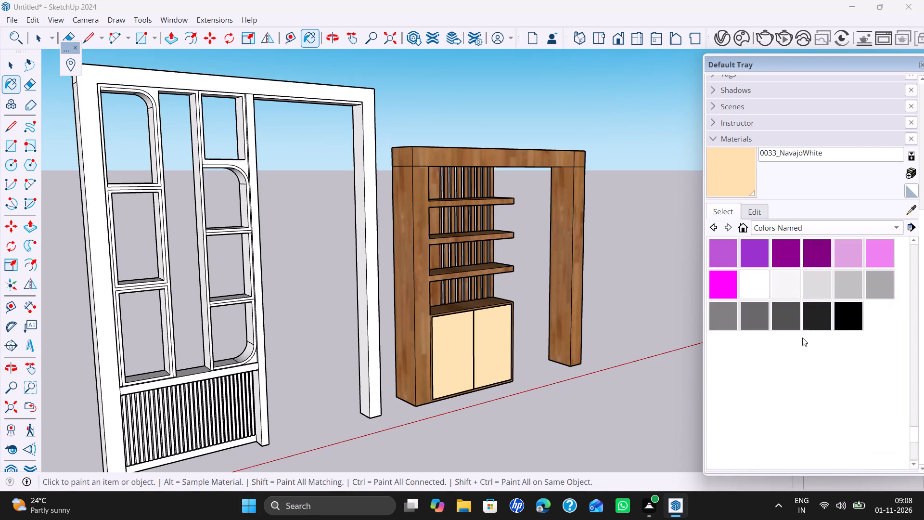
{"action": "scroll", "coordinate": [802, 338], "scroll_direction": "up", "scroll_amount": 3}
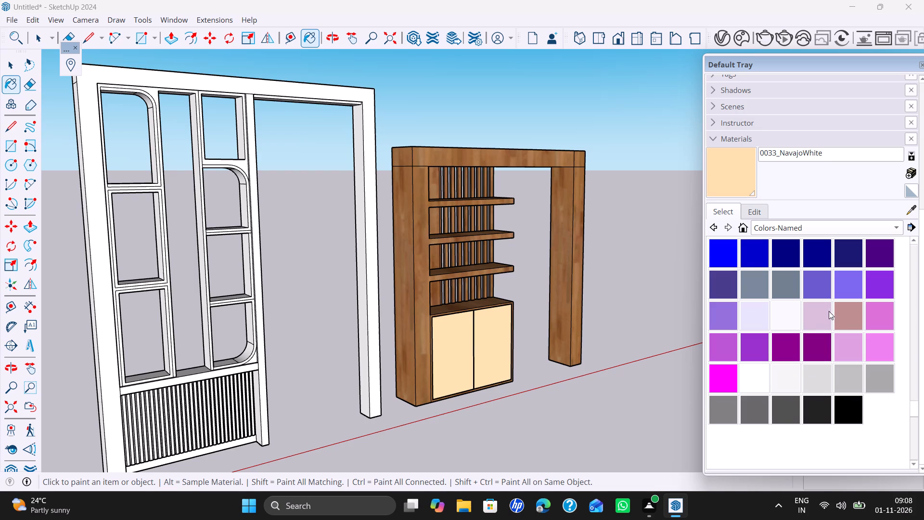
{"action": "scroll", "coordinate": [843, 312], "scroll_direction": "up", "scroll_amount": 10}
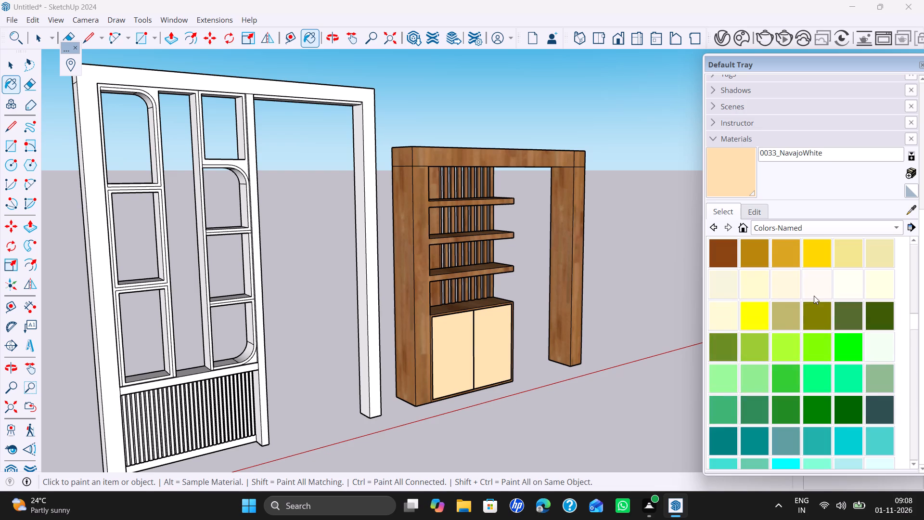
{"action": "scroll", "coordinate": [814, 296], "scroll_direction": "up", "scroll_amount": 6}
{"action": "scroll", "coordinate": [814, 296], "scroll_direction": "down", "scroll_amount": 8}
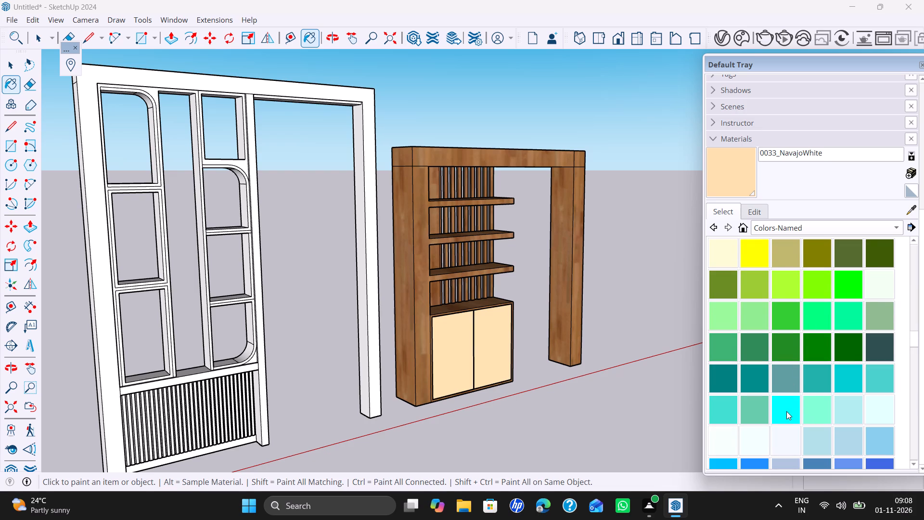
{"action": "left_click", "coordinate": [818, 386]}
{"action": "left_click", "coordinate": [496, 325]}
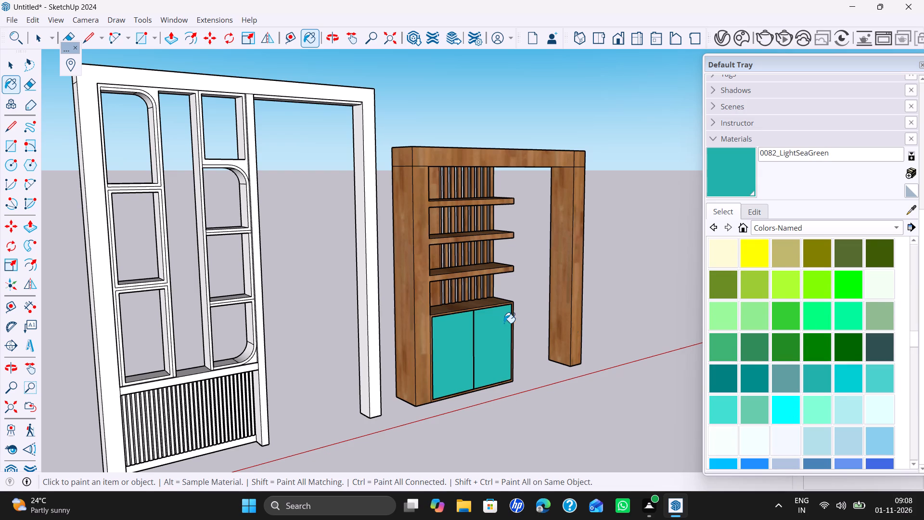
{"action": "middle_click_drag", "start_coordinate": [582, 307], "coordinate": [398, 350]}
{"action": "key", "text": "space"}
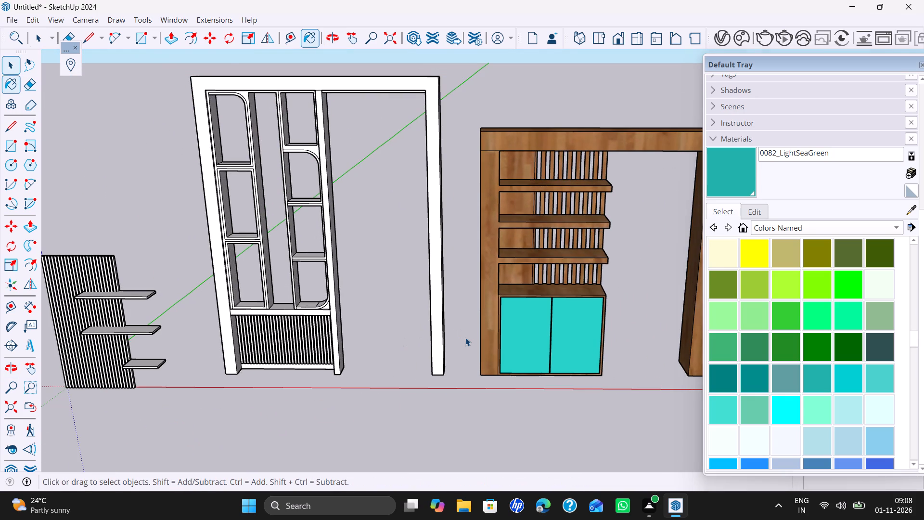
Paint the front face of the white middle partition's outer frame with Wood Cherry Original from the Wood collection.
{"action": "scroll", "coordinate": [465, 338], "scroll_direction": "up", "scroll_amount": 1}
{"action": "scroll", "coordinate": [471, 338], "scroll_direction": "down", "scroll_amount": 7}
{"action": "scroll", "coordinate": [591, 352], "scroll_direction": "down", "scroll_amount": 3}
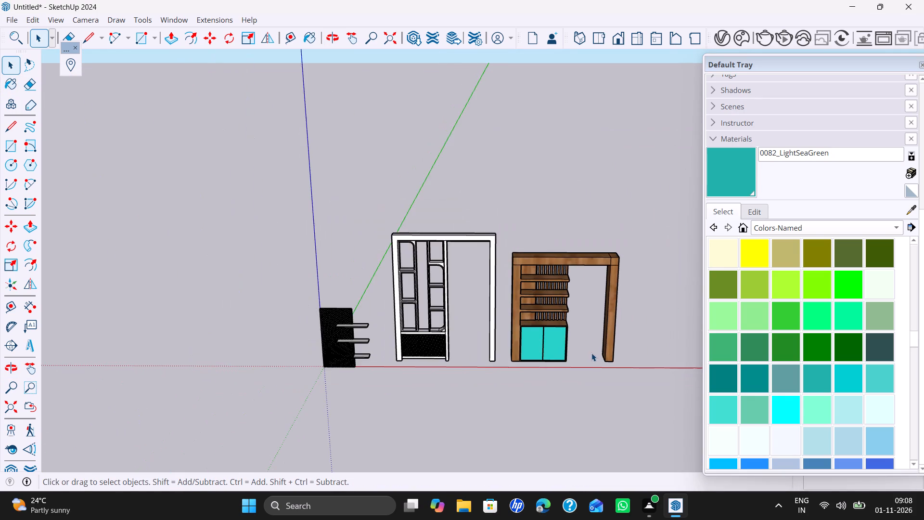
{"action": "middle_click_drag", "start_coordinate": [583, 353], "coordinate": [524, 309]}
{"action": "left_click", "coordinate": [772, 229]}
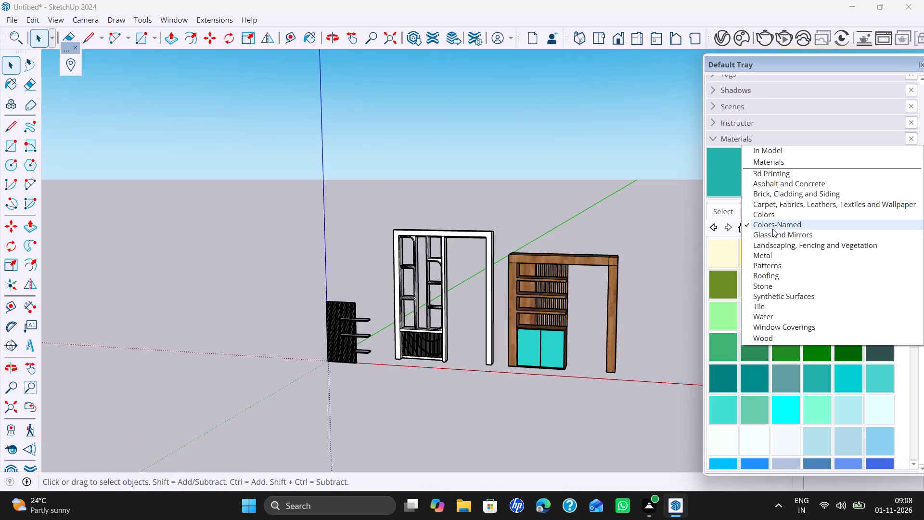
{"action": "left_click", "coordinate": [781, 335]}
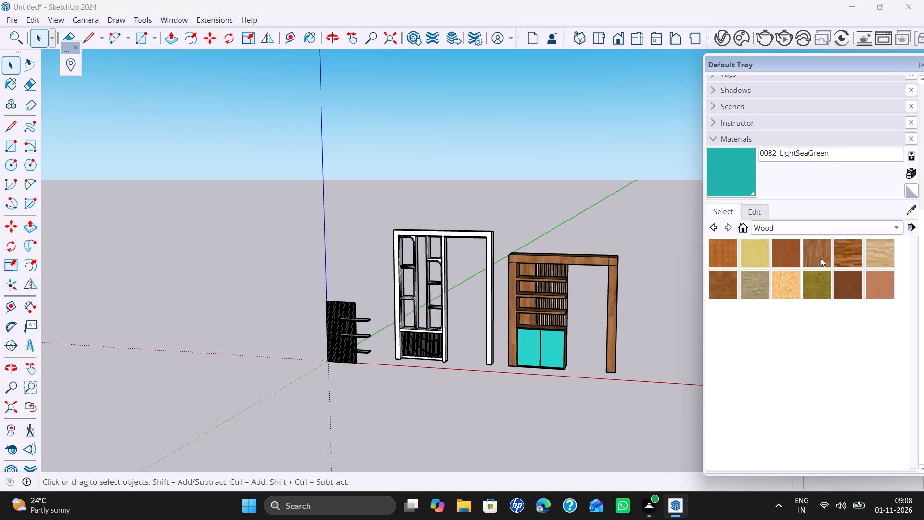
{"action": "left_click", "coordinate": [821, 258]}
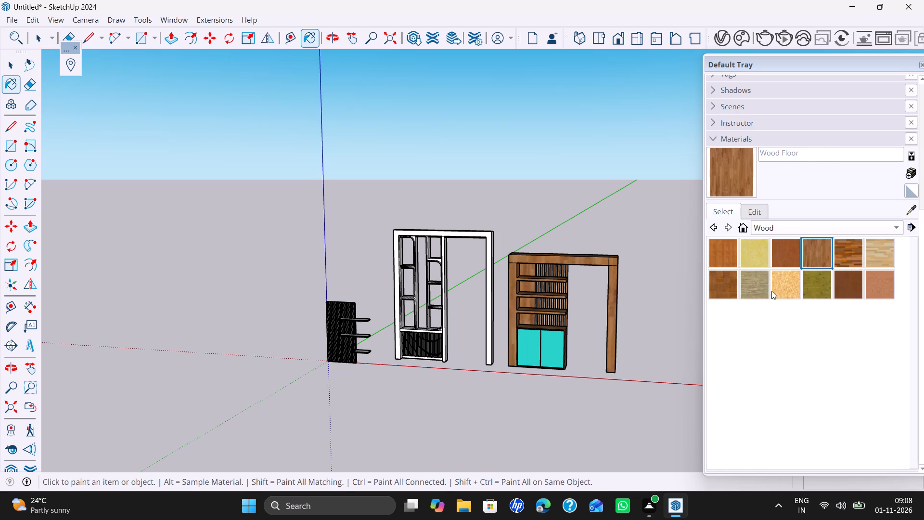
{"action": "left_click", "coordinate": [778, 255]}
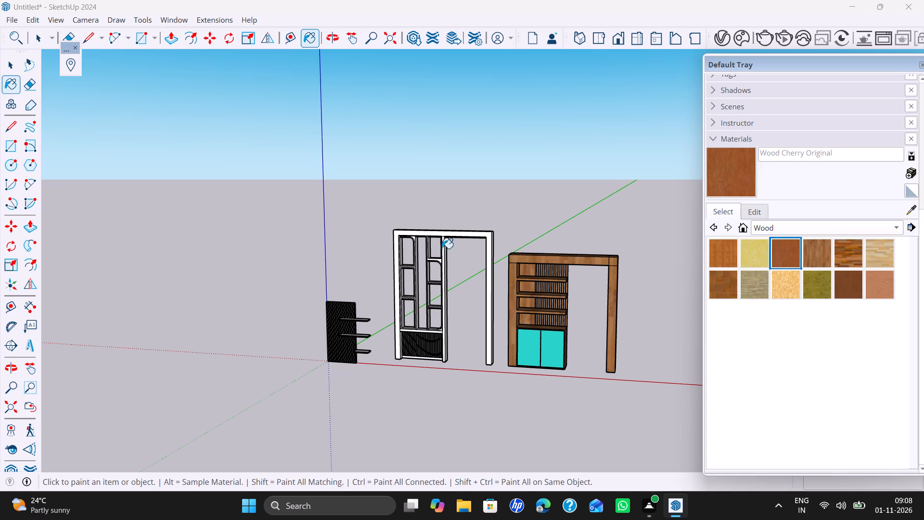
{"action": "scroll", "coordinate": [446, 249], "scroll_direction": "up", "scroll_amount": 10}
{"action": "scroll", "coordinate": [441, 209], "scroll_direction": "up", "scroll_amount": 1}
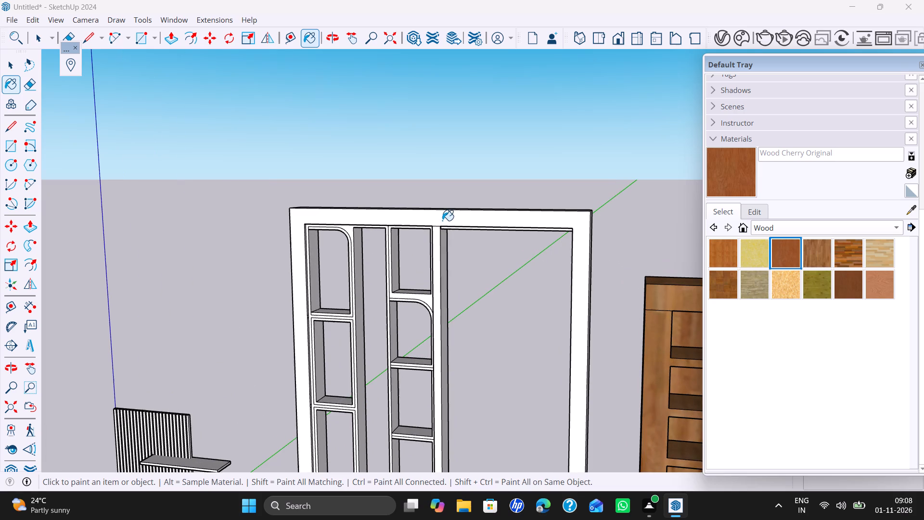
{"action": "left_click", "coordinate": [442, 221]}
Paint the partition's intermediate post on its front and opening side, plus the left compartment column's front framing, with Wood Cherry Original.
{"action": "scroll", "coordinate": [452, 221], "scroll_direction": "up", "scroll_amount": 3}
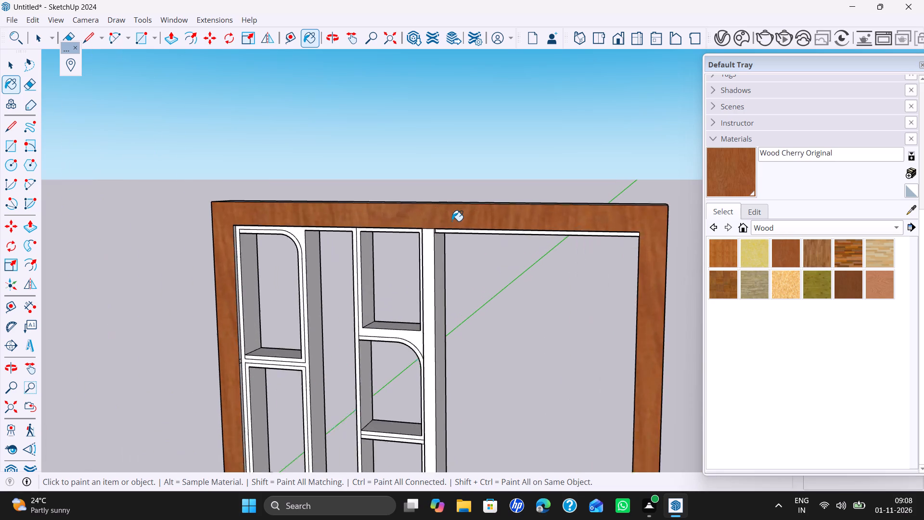
{"action": "scroll", "coordinate": [452, 221], "scroll_direction": "up", "scroll_amount": 2}
{"action": "left_click", "coordinate": [424, 240]}
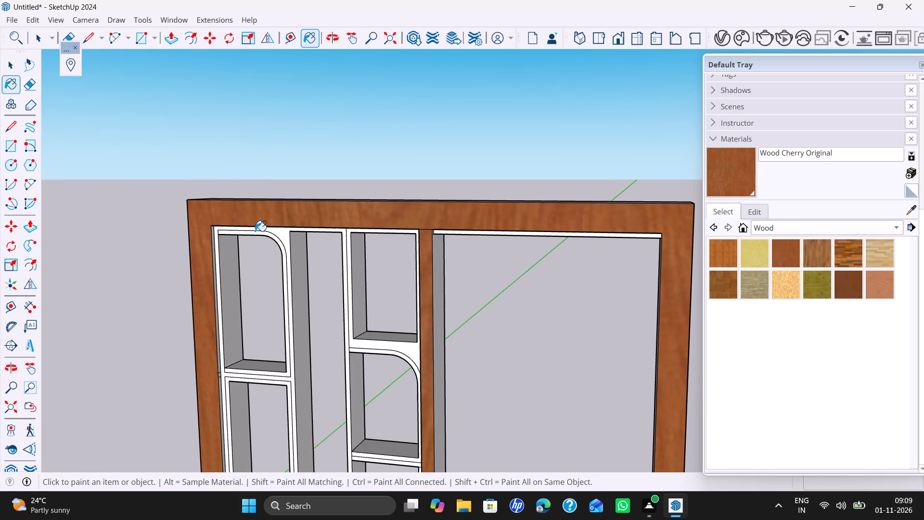
{"action": "left_click", "coordinate": [290, 236]}
{"action": "left_click", "coordinate": [284, 230]}
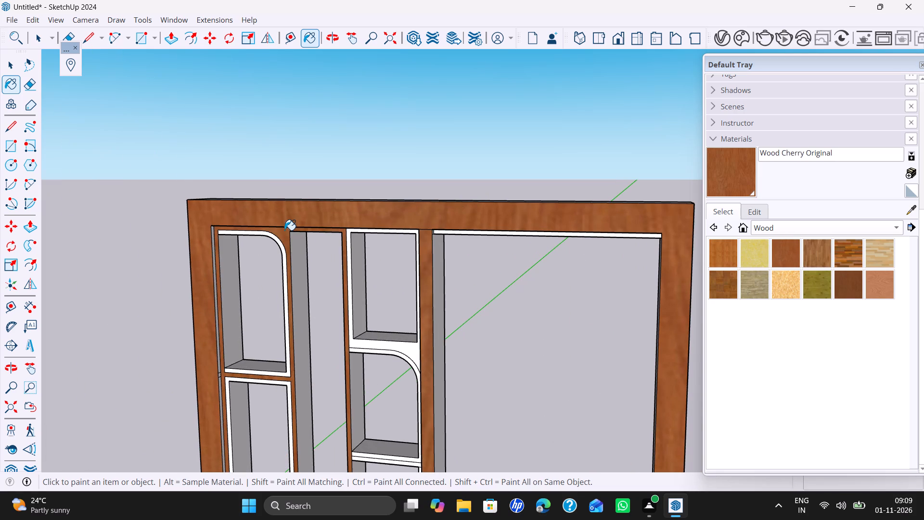
{"action": "left_click", "coordinate": [441, 288]}
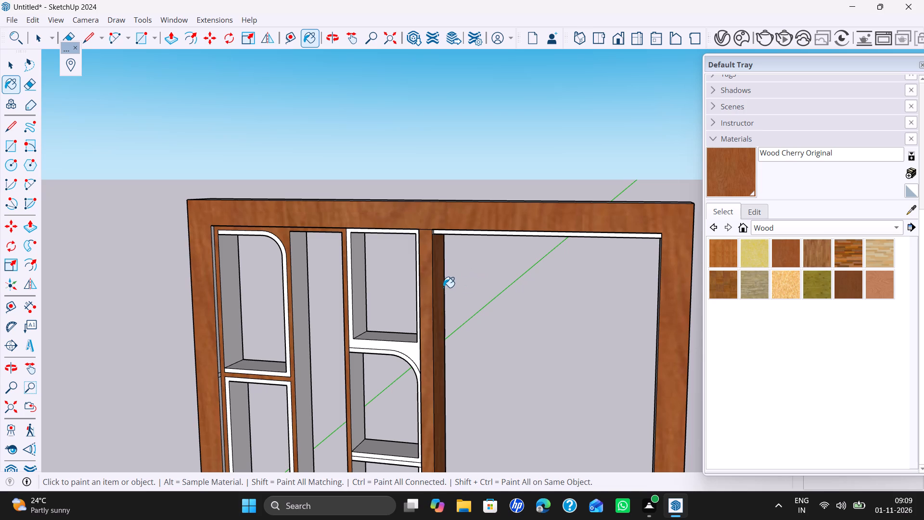
Paint the front and exposed top of the rail above the partition's slatted base panel with Wood Cherry Original.
{"action": "scroll", "coordinate": [443, 287], "scroll_direction": "down", "scroll_amount": 7}
{"action": "middle_click_drag", "start_coordinate": [436, 295], "coordinate": [245, 283]}
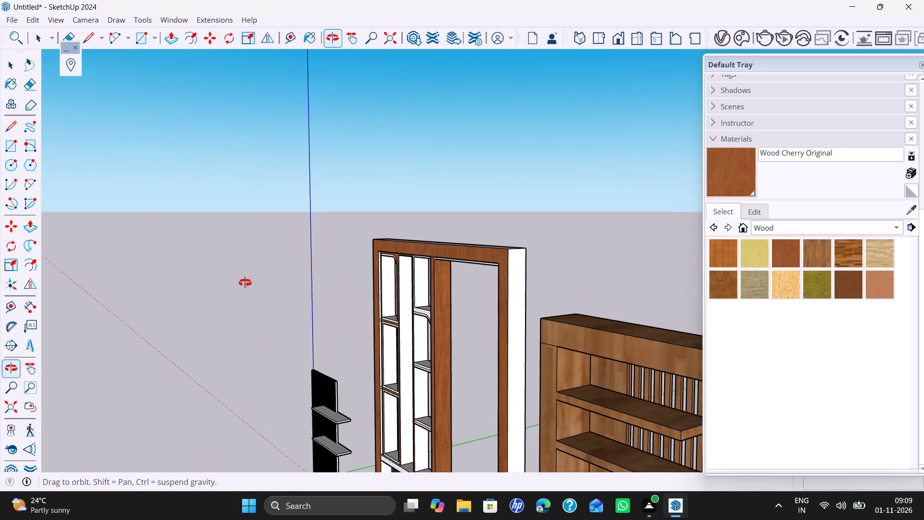
{"action": "middle_click_drag", "start_coordinate": [245, 283], "coordinate": [531, 287]}
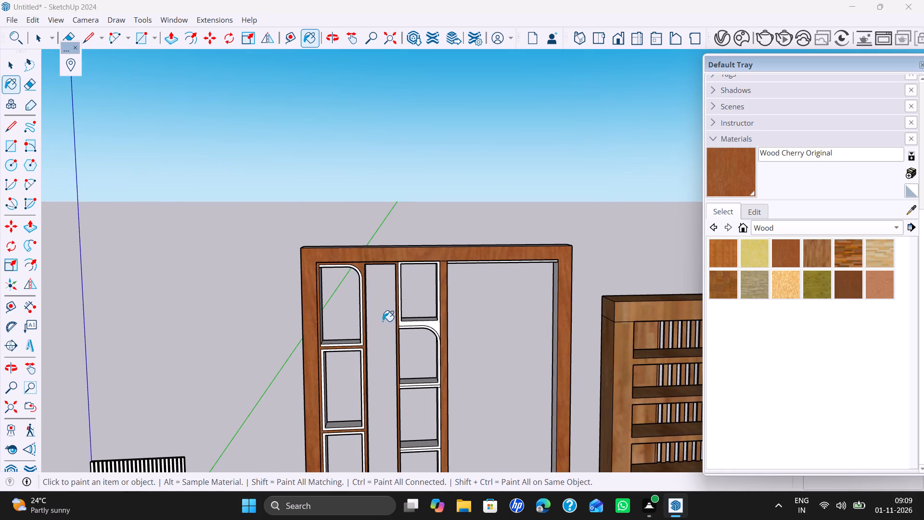
{"action": "scroll", "coordinate": [378, 332], "scroll_direction": "down", "scroll_amount": 7}
{"action": "scroll", "coordinate": [387, 435], "scroll_direction": "up", "scroll_amount": 10}
{"action": "left_click", "coordinate": [378, 426]}
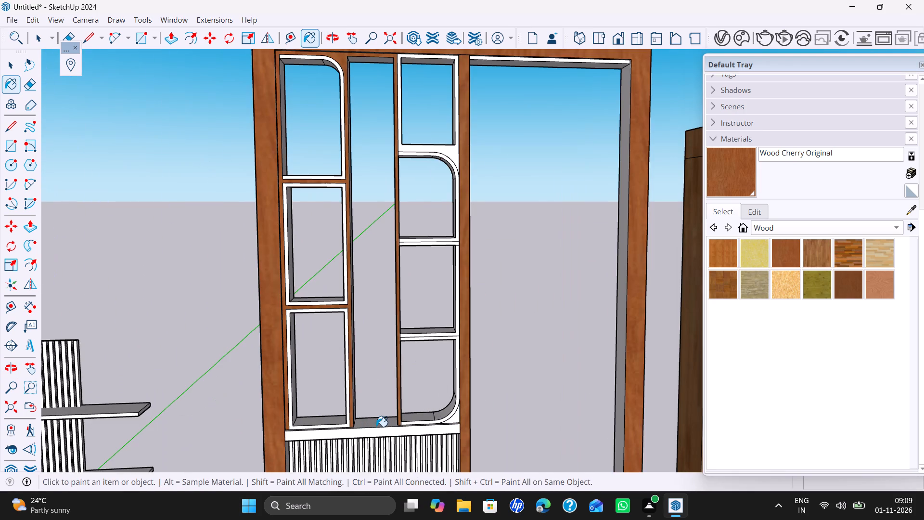
{"action": "left_click", "coordinate": [372, 433]}
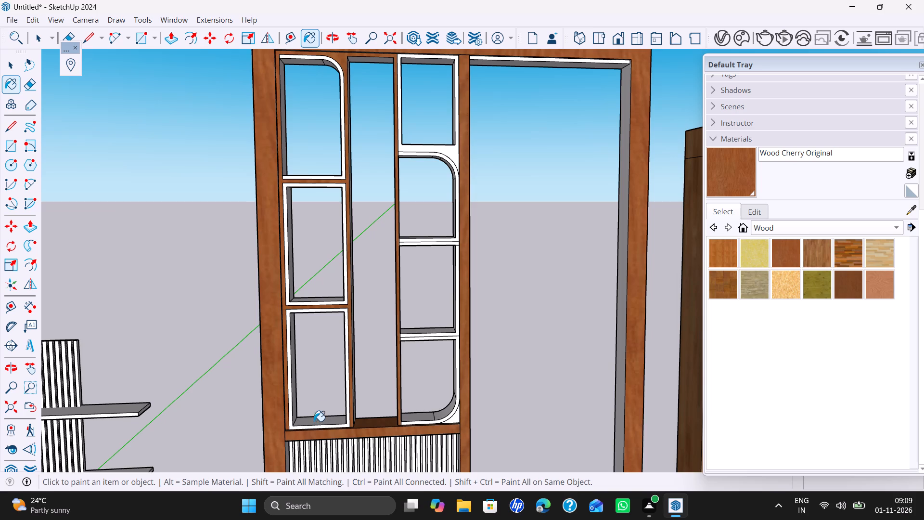
Paint the inner faces of the left column's bottom compartment, plus the middle compartment's inner side, with Wood Cherry Original.
{"action": "scroll", "coordinate": [292, 418], "scroll_direction": "up", "scroll_amount": 4}
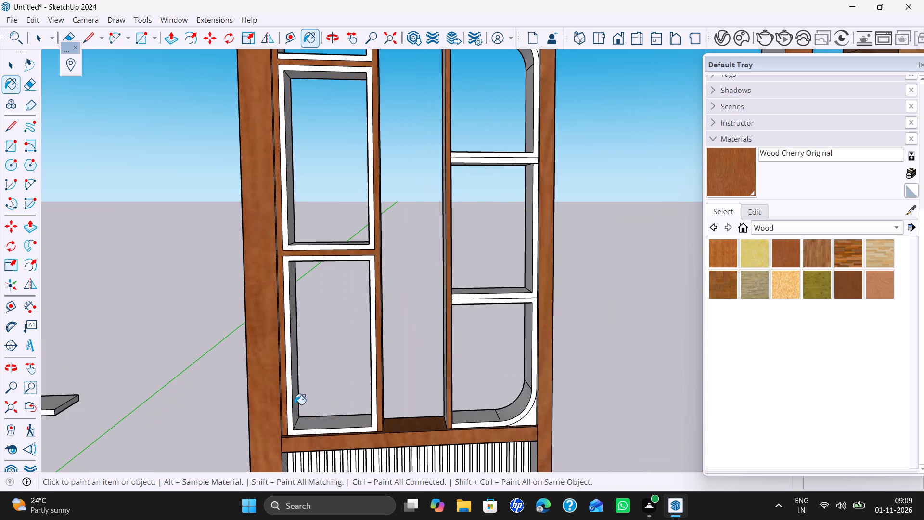
{"action": "left_click", "coordinate": [295, 404]}
{"action": "left_click", "coordinate": [324, 422]}
{"action": "middle_click_drag", "start_coordinate": [339, 392], "coordinate": [415, 268]}
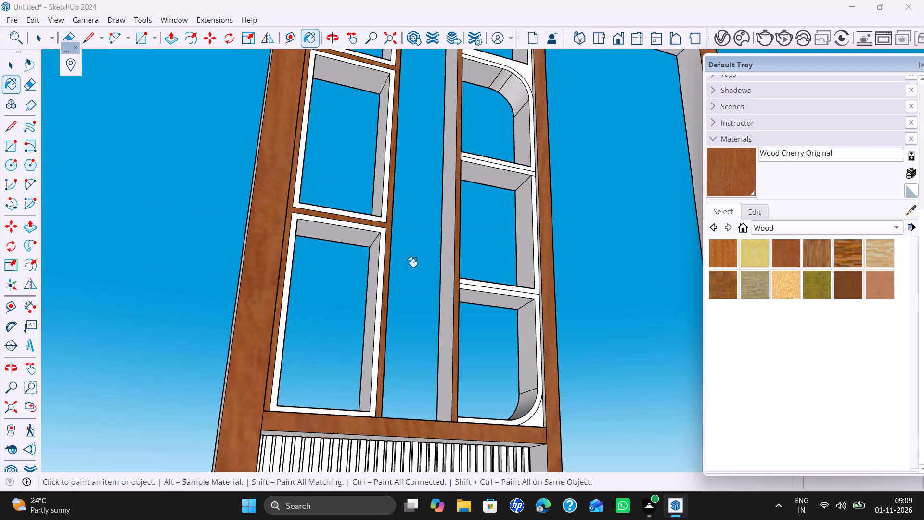
{"action": "left_click", "coordinate": [376, 241]}
{"action": "left_click", "coordinate": [373, 234]}
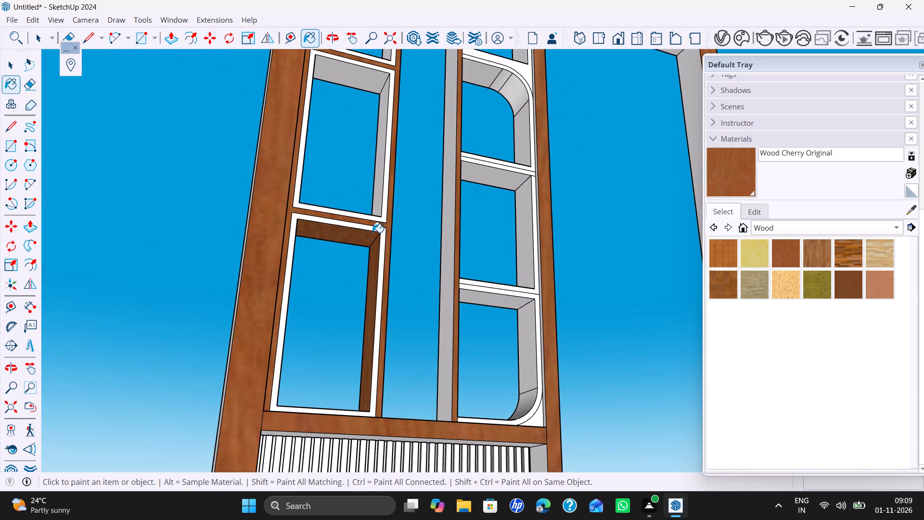
{"action": "left_click", "coordinate": [379, 194]}
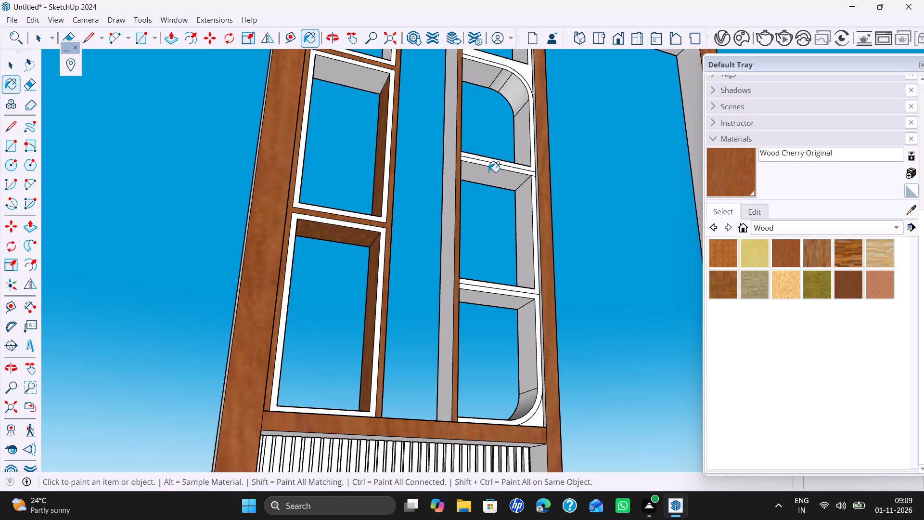
Paint the post's gap-facing side and the exposed inner faces of the right column's curved second compartment and third compartment with Wood Cherry Original.
{"action": "left_click", "coordinate": [490, 171]}
{"action": "left_click", "coordinate": [522, 246]}
{"action": "scroll", "coordinate": [522, 246], "scroll_direction": "up", "scroll_amount": 1}
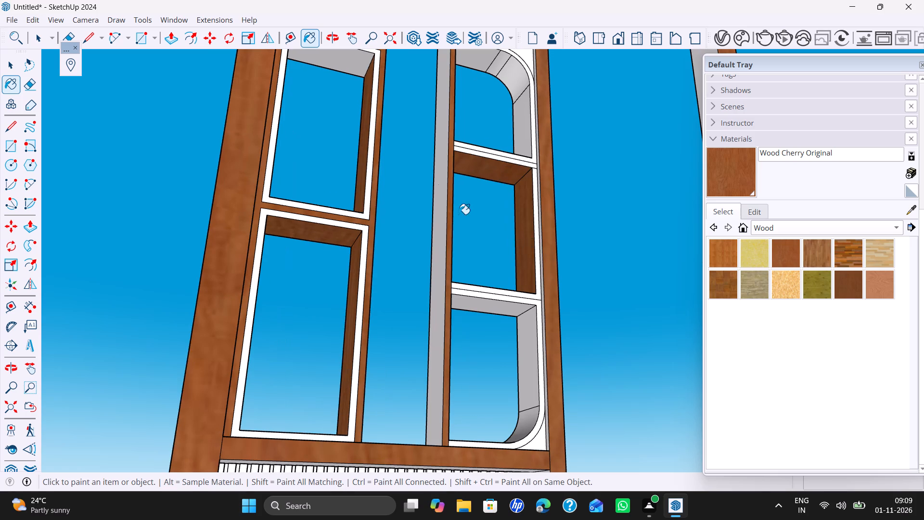
{"action": "left_click", "coordinate": [441, 183]}
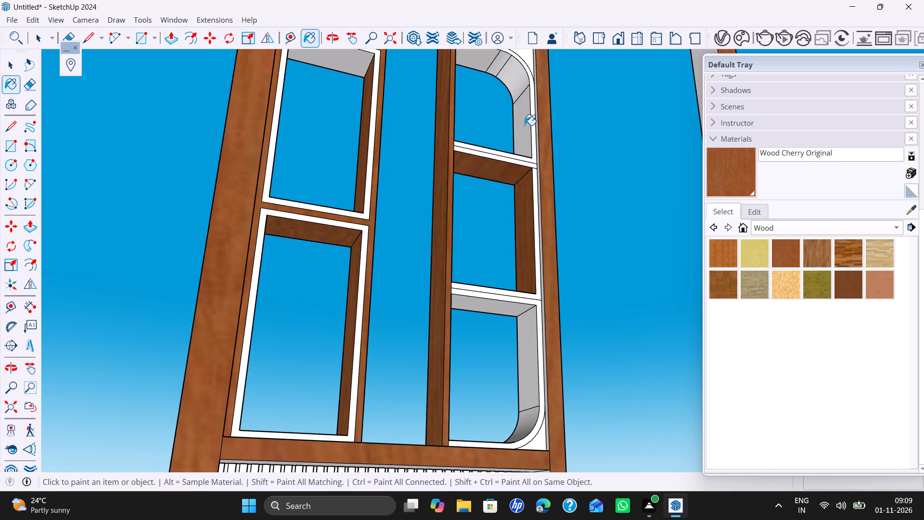
{"action": "left_click", "coordinate": [525, 125]}
{"action": "left_click", "coordinate": [524, 87]}
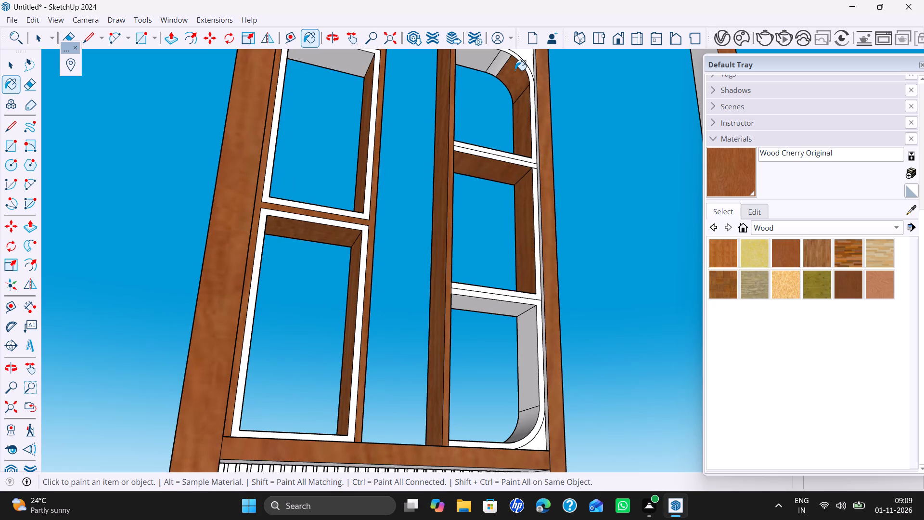
{"action": "left_click", "coordinate": [503, 67]}
{"action": "left_click", "coordinate": [496, 65]}
{"action": "left_click", "coordinate": [485, 65]}
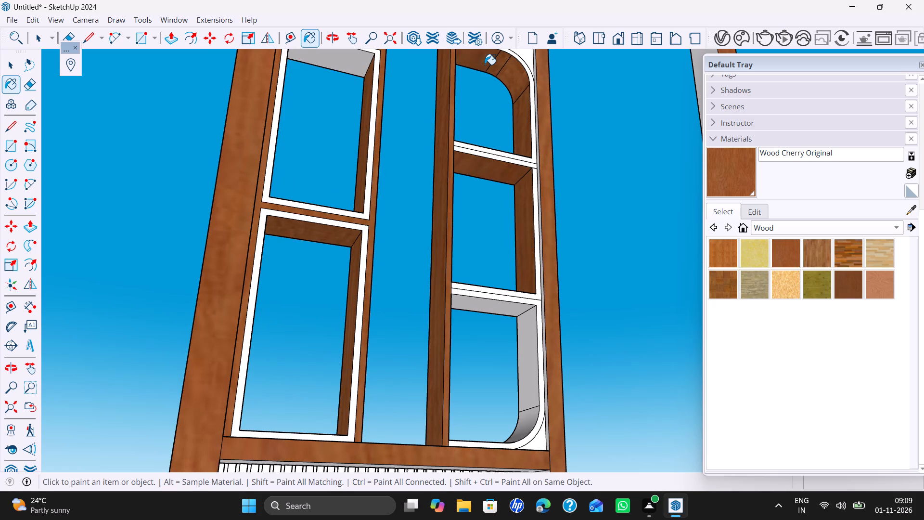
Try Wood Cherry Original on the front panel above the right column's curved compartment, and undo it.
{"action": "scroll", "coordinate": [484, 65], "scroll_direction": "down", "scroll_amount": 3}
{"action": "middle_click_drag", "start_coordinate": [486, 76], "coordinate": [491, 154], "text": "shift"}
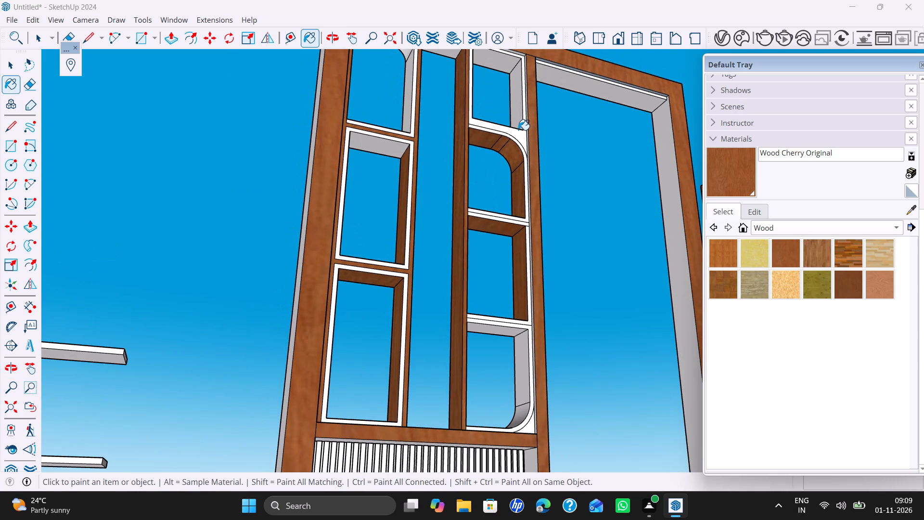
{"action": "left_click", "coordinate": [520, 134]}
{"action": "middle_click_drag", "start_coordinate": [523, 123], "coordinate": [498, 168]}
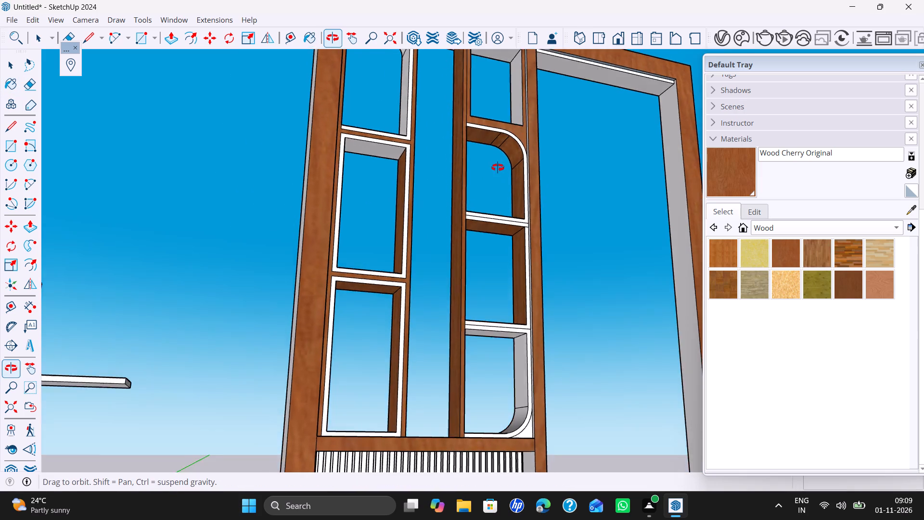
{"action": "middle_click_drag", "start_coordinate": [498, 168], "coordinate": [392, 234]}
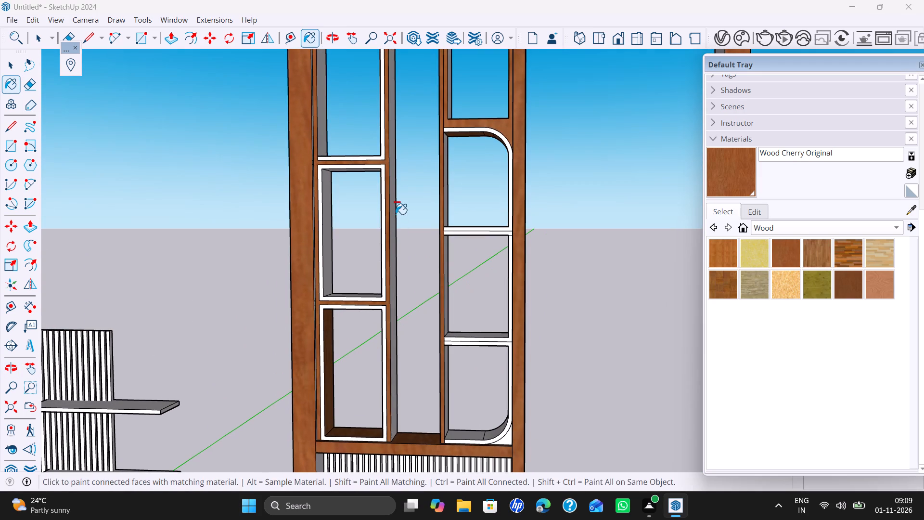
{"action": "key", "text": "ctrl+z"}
Paint the front strip along the top of the right column's third compartment with Wood Cherry Original.
{"action": "scroll", "coordinate": [446, 202], "scroll_direction": "down", "scroll_amount": 1}
{"action": "scroll", "coordinate": [457, 234], "scroll_direction": "up", "scroll_amount": 5}
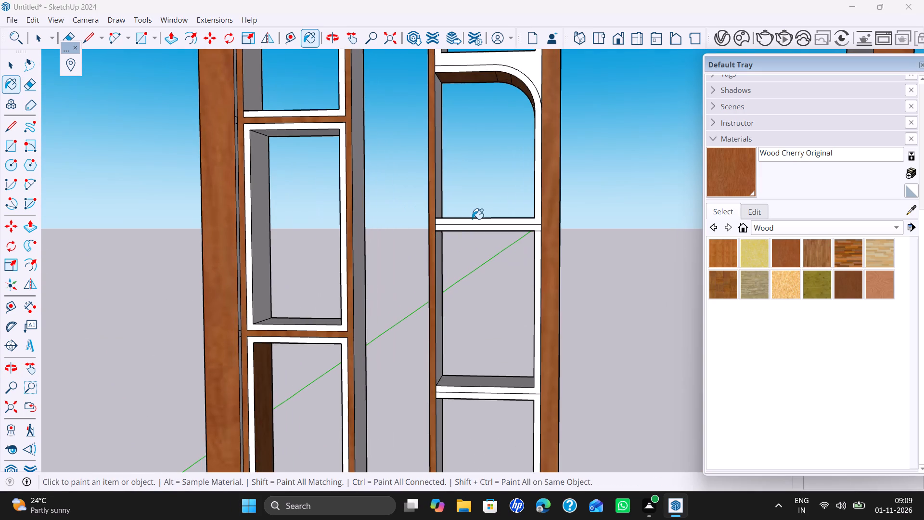
{"action": "left_click", "coordinate": [478, 230]}
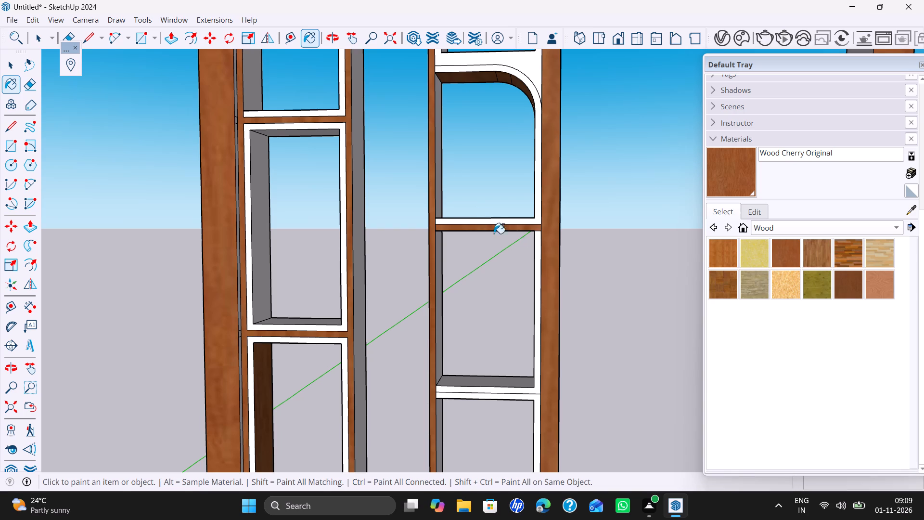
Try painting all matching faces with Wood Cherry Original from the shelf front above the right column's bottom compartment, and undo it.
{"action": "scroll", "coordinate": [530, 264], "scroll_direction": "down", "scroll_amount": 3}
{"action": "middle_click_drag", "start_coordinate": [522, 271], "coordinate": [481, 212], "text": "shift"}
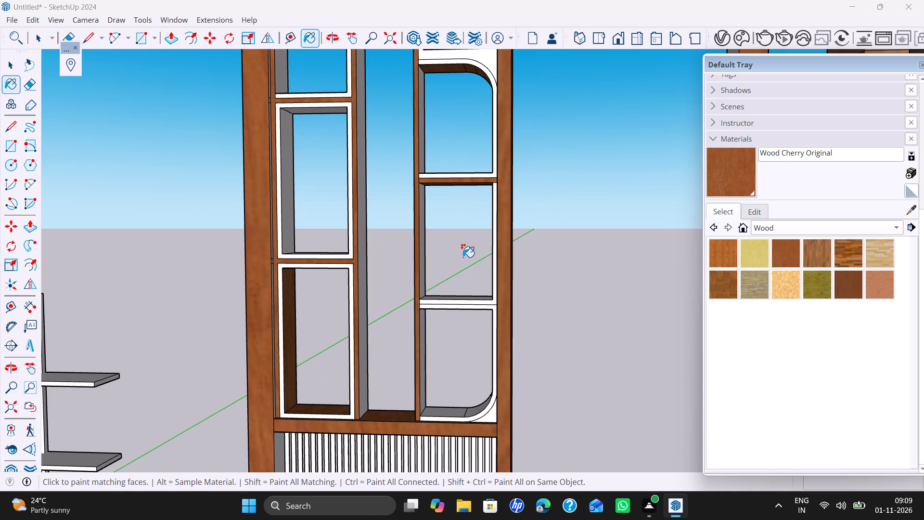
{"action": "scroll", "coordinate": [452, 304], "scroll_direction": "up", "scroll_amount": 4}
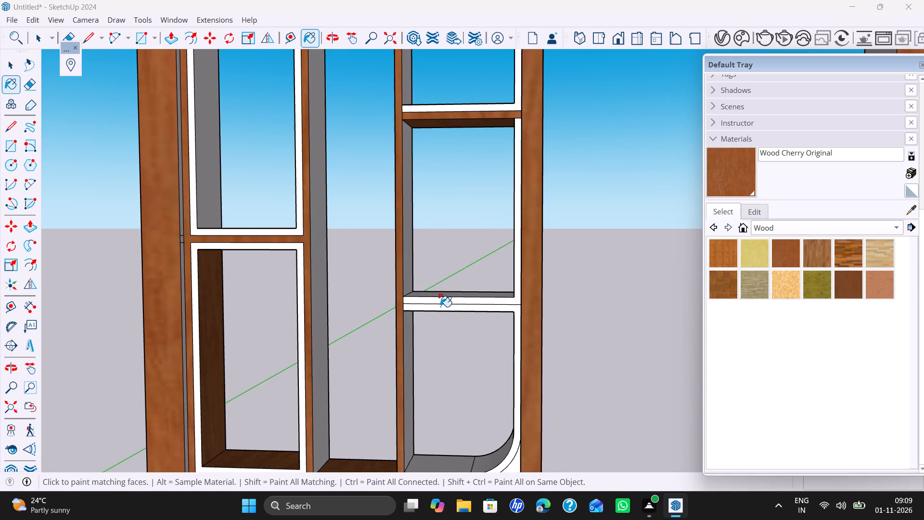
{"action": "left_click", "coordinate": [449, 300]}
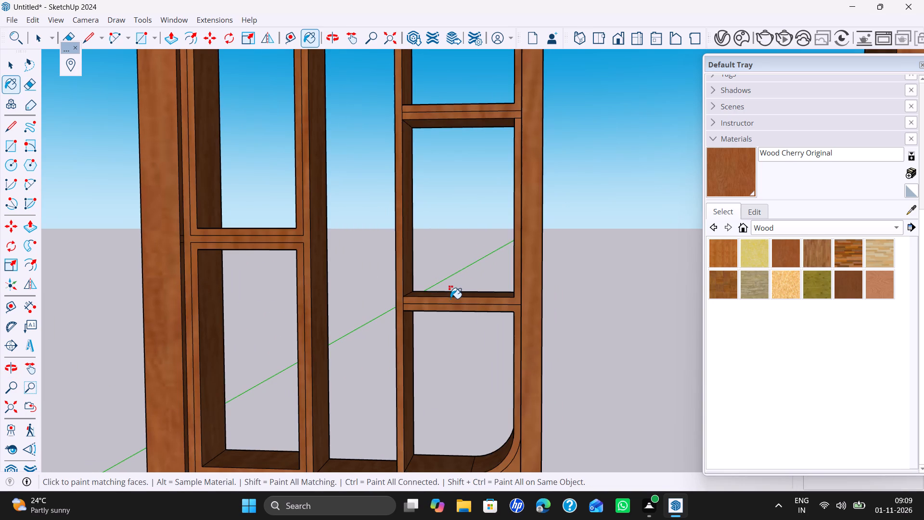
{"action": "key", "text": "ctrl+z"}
Paint all faces matching the unpainted shelf top above the right column's bottom compartment with Wood Cherry Original.
{"action": "middle_click_drag", "start_coordinate": [482, 286], "coordinate": [492, 356]}
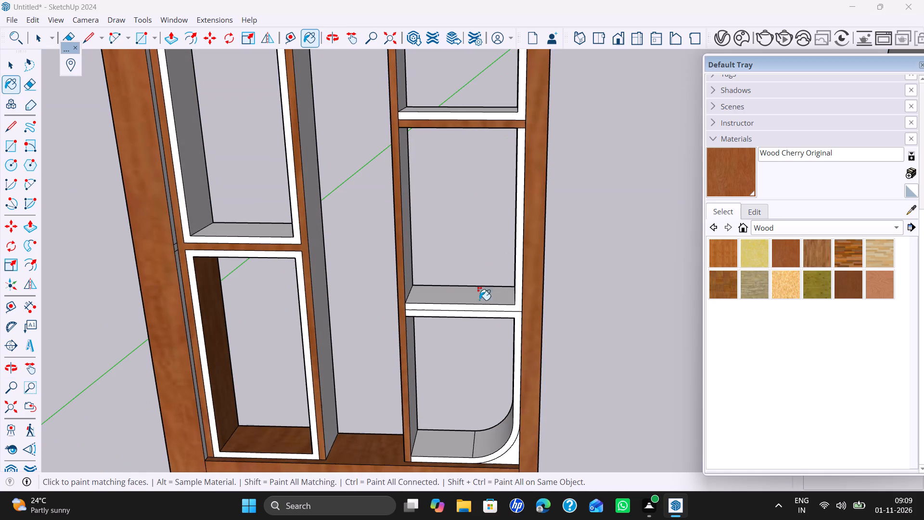
{"action": "left_click", "coordinate": [479, 296]}
{"action": "scroll", "coordinate": [469, 299], "scroll_direction": "up", "scroll_amount": 2}
{"action": "scroll", "coordinate": [467, 301], "scroll_direction": "down", "scroll_amount": 5}
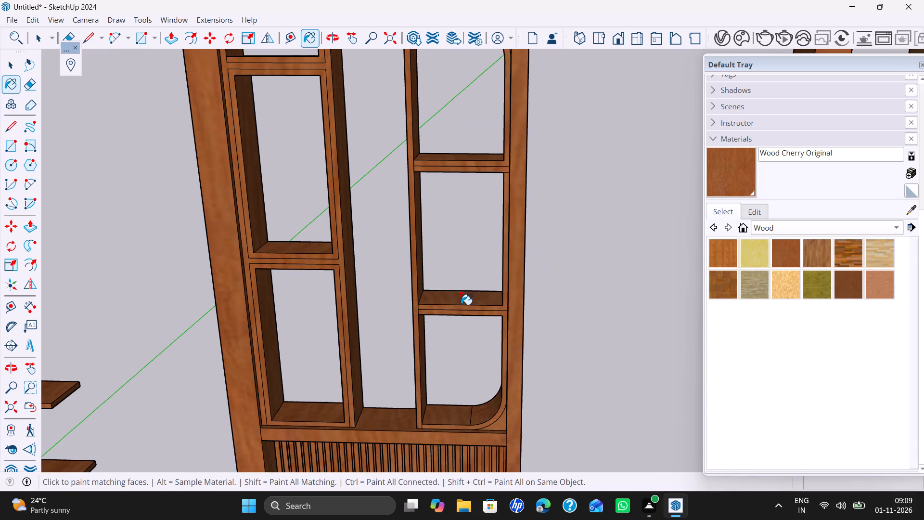
Select the narrow front frame faces of all three compartments in the partition's left column.
{"action": "key", "text": "space"}
{"action": "left_click", "coordinate": [462, 299]}
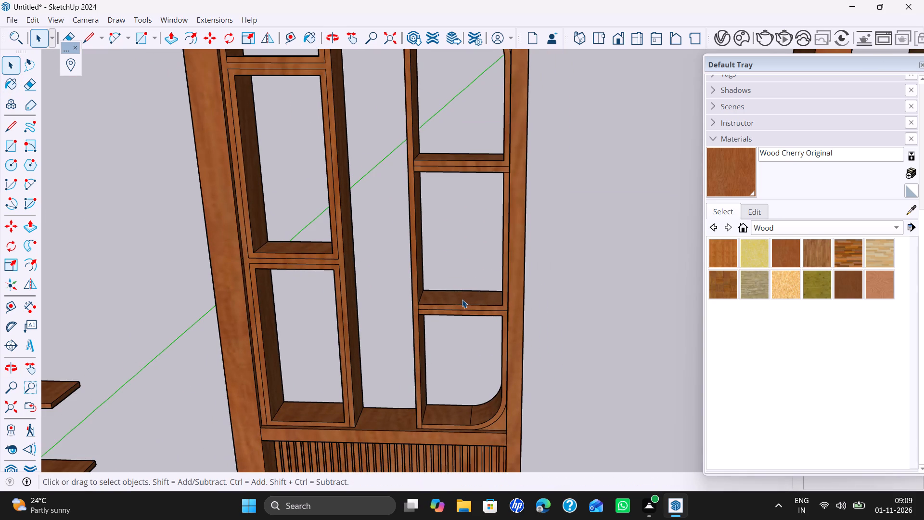
{"action": "scroll", "coordinate": [522, 303], "scroll_direction": "down", "scroll_amount": 11}
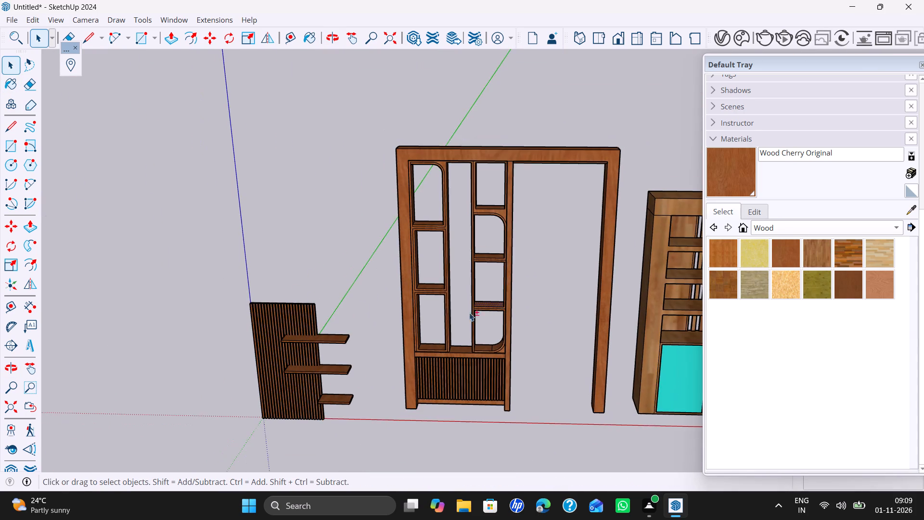
{"action": "middle_click", "coordinate": [455, 315], "text": "shift"}
{"action": "middle_click_drag", "start_coordinate": [452, 316], "coordinate": [452, 276]}
{"action": "scroll", "coordinate": [442, 235], "scroll_direction": "up", "scroll_amount": 12}
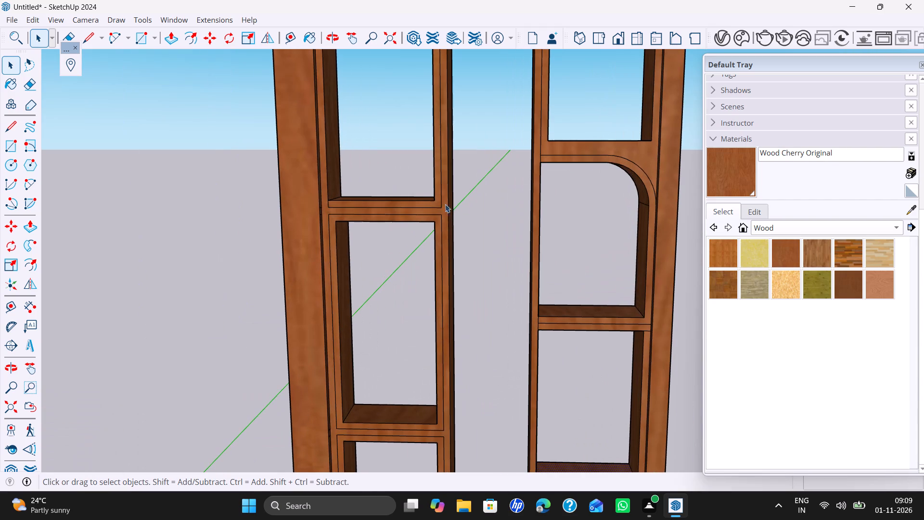
{"action": "left_click", "coordinate": [438, 204]}
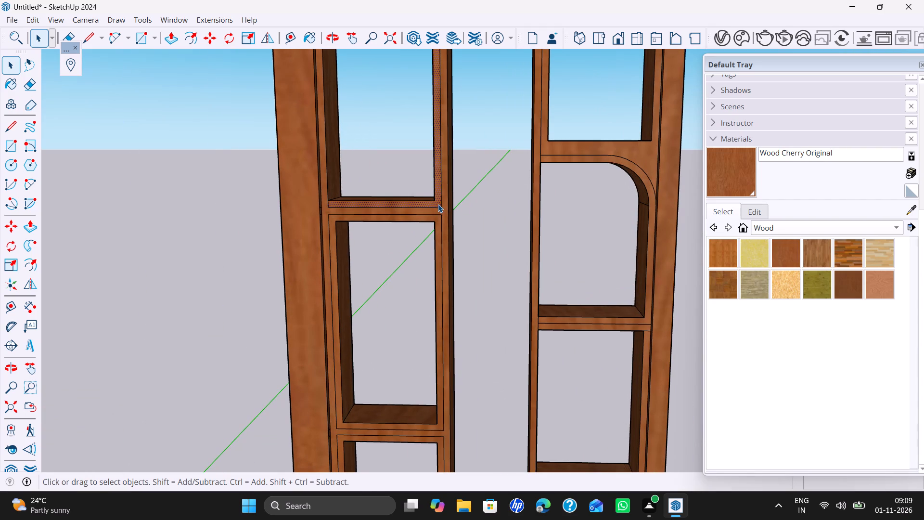
{"action": "scroll", "coordinate": [435, 232], "scroll_direction": "up", "scroll_amount": 2, "text": "ctrl"}
{"action": "left_click", "coordinate": [437, 239], "text": "ctrl"}
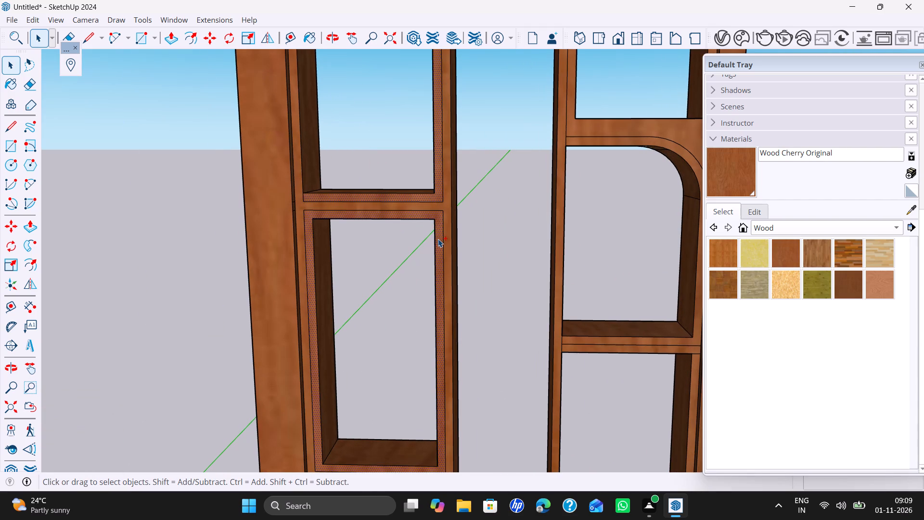
{"action": "scroll", "coordinate": [438, 242], "scroll_direction": "down", "scroll_amount": 7}
{"action": "scroll", "coordinate": [382, 378], "scroll_direction": "up", "scroll_amount": 4, "text": "ctrl"}
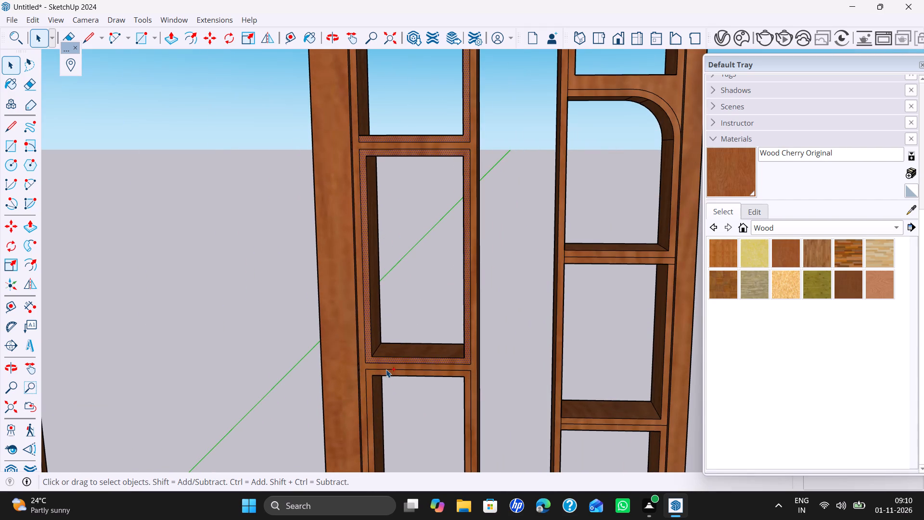
{"action": "left_click", "coordinate": [385, 374], "text": "ctrl"}
{"action": "scroll", "coordinate": [431, 362], "scroll_direction": "down", "scroll_amount": 8, "text": "ctrl"}
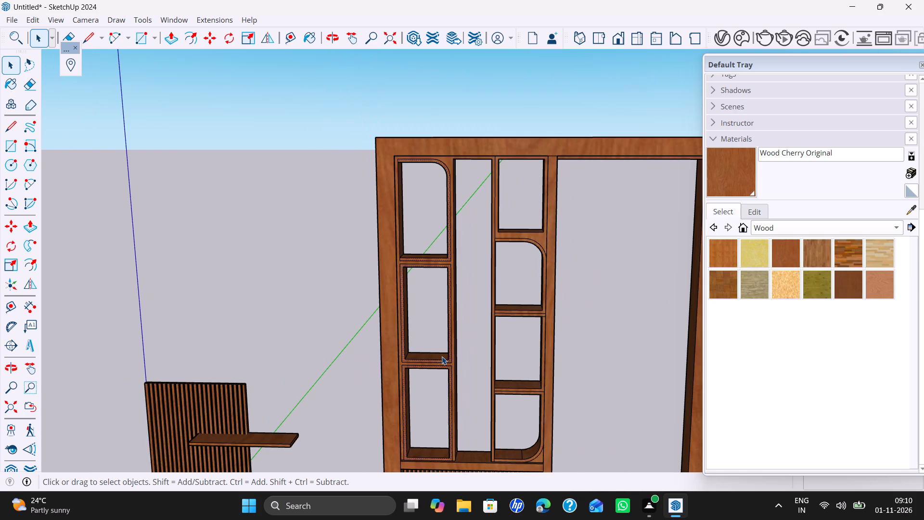
Add the columns' front framing and the front frame faces of the right column's third and bottom compartments to the selection.
{"action": "middle_click_drag", "start_coordinate": [432, 342], "coordinate": [351, 297], "text": "shift"}
{"action": "scroll", "coordinate": [421, 349], "scroll_direction": "up", "scroll_amount": 4}
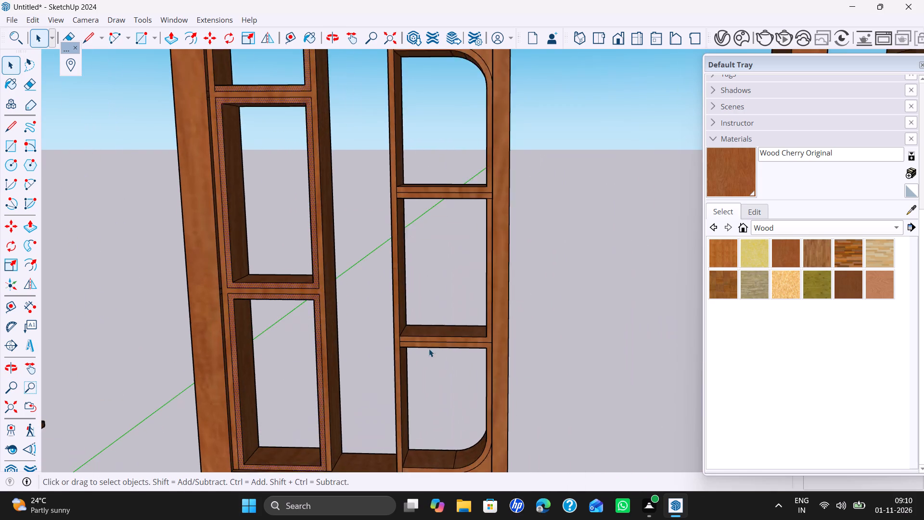
{"action": "scroll", "coordinate": [429, 349], "scroll_direction": "up", "scroll_amount": 3}
{"action": "scroll", "coordinate": [431, 339], "scroll_direction": "up", "scroll_amount": 3, "text": "ctrl"}
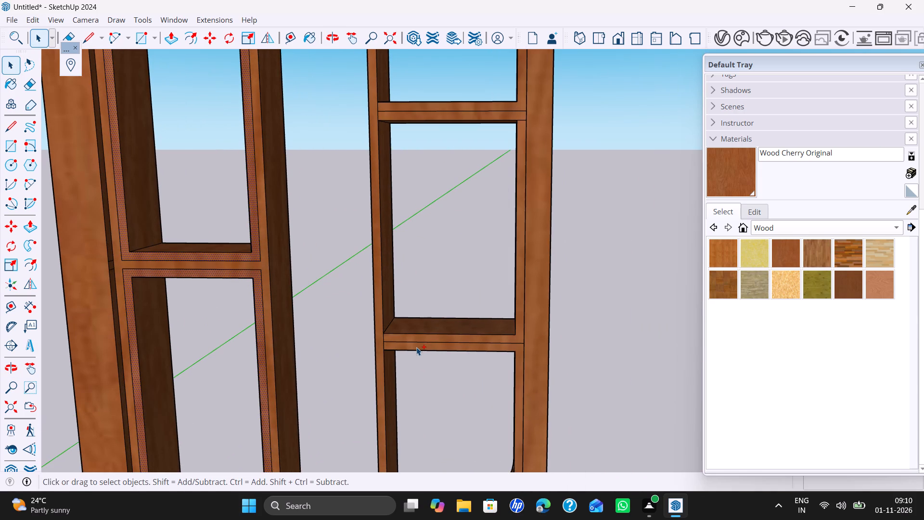
{"action": "left_click", "coordinate": [416, 347], "text": "ctrl"}
{"action": "left_click", "coordinate": [381, 340], "text": "ctrl"}
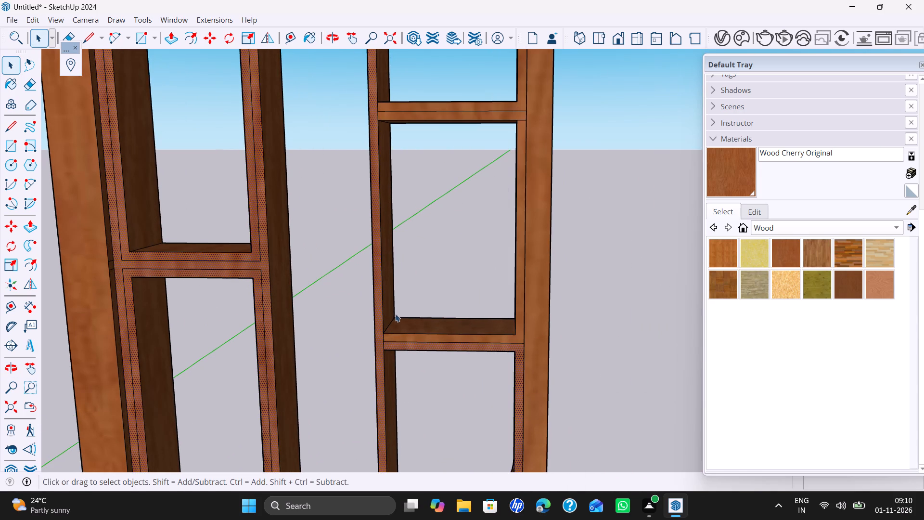
{"action": "scroll", "coordinate": [405, 306], "scroll_direction": "down", "scroll_amount": 10}
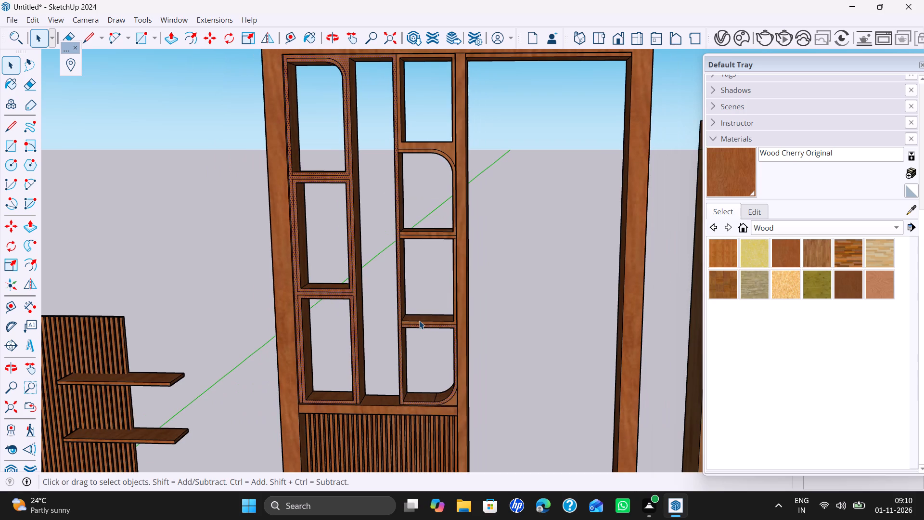
{"action": "scroll", "coordinate": [412, 213], "scroll_direction": "up", "scroll_amount": 5}
{"action": "scroll", "coordinate": [416, 208], "scroll_direction": "down", "scroll_amount": 1}
{"action": "scroll", "coordinate": [416, 208], "scroll_direction": "up", "scroll_amount": 4}
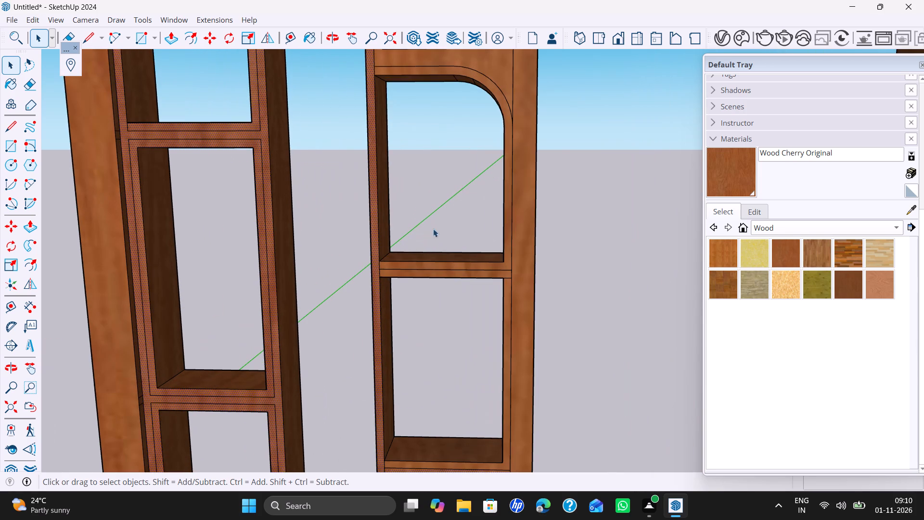
{"action": "scroll", "coordinate": [472, 278], "scroll_direction": "up", "scroll_amount": 3, "text": "ctrl"}
{"action": "left_click", "coordinate": [478, 275], "text": "ctrl"}
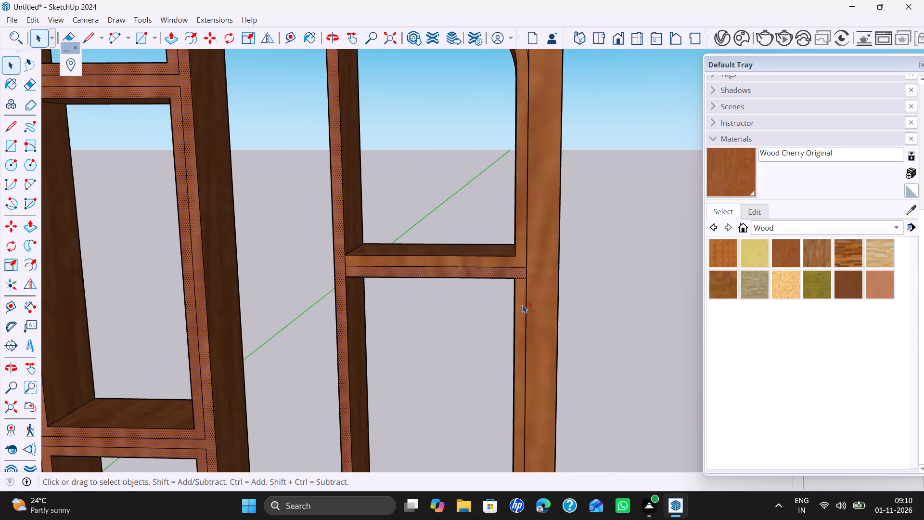
{"action": "left_click", "coordinate": [521, 305], "text": "ctrl"}
{"action": "scroll", "coordinate": [496, 253], "scroll_direction": "down", "scroll_amount": 10}
Add the curved front frame face of the right column's second compartment to the selection.
{"action": "middle_click_drag", "start_coordinate": [468, 256], "coordinate": [435, 310], "text": "shift"}
{"action": "scroll", "coordinate": [440, 213], "scroll_direction": "up", "scroll_amount": 6}
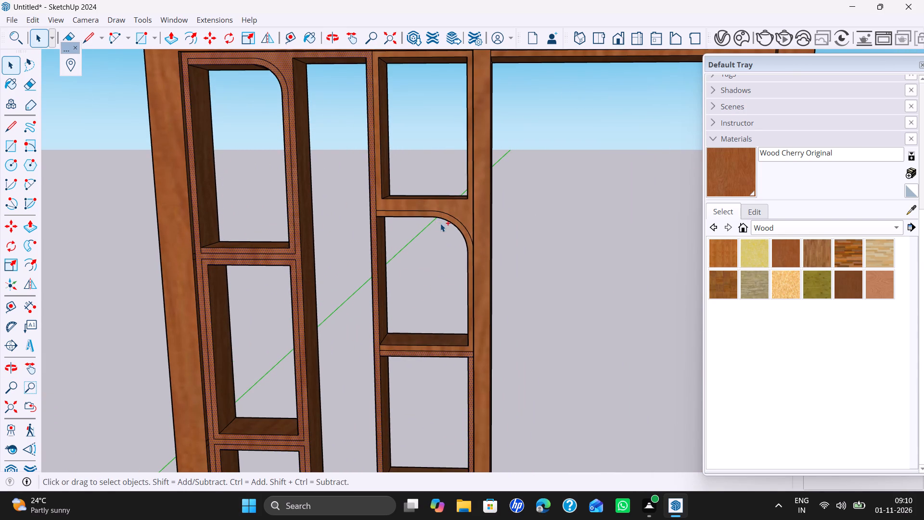
{"action": "scroll", "coordinate": [442, 223], "scroll_direction": "up", "scroll_amount": 4, "text": "ctrl"}
{"action": "scroll", "coordinate": [442, 221], "scroll_direction": "up", "scroll_amount": 4}
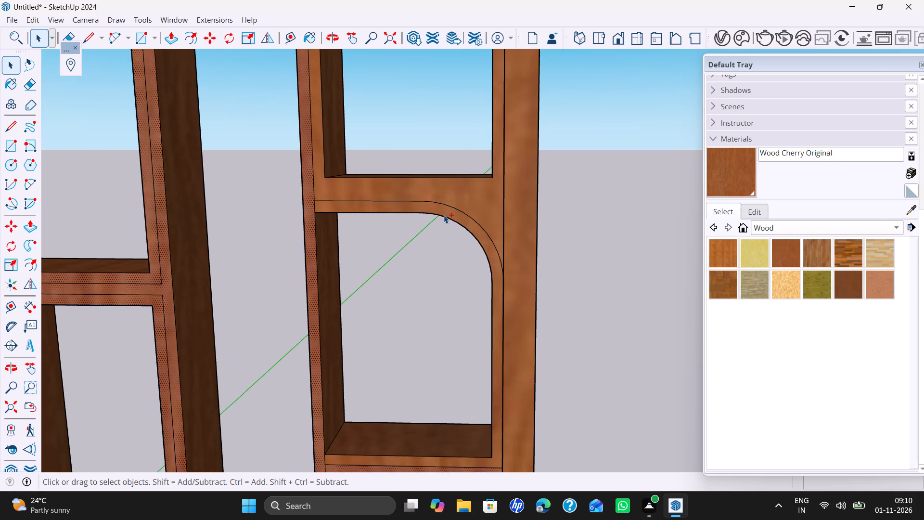
{"action": "left_click", "coordinate": [444, 215], "text": "ctrl"}
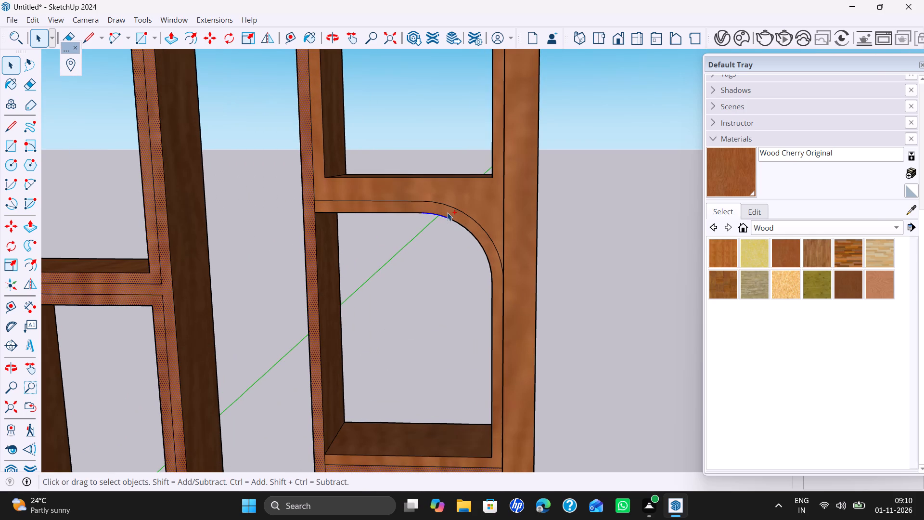
{"action": "left_click", "coordinate": [446, 217], "text": "ctrl+shift"}
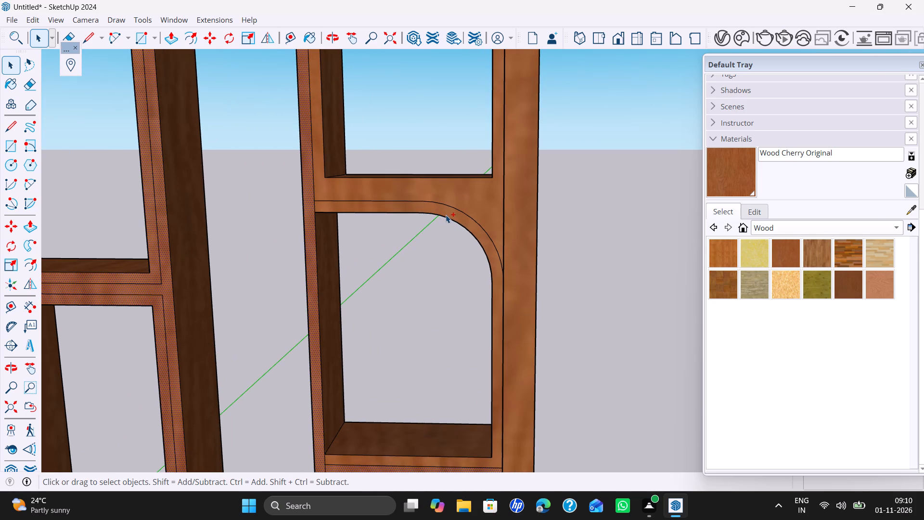
{"action": "left_click", "coordinate": [447, 211], "text": "ctrl"}
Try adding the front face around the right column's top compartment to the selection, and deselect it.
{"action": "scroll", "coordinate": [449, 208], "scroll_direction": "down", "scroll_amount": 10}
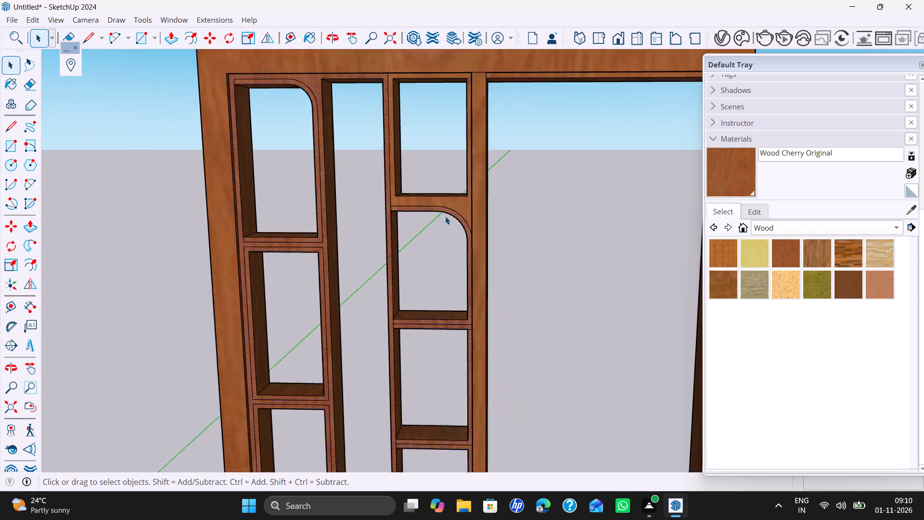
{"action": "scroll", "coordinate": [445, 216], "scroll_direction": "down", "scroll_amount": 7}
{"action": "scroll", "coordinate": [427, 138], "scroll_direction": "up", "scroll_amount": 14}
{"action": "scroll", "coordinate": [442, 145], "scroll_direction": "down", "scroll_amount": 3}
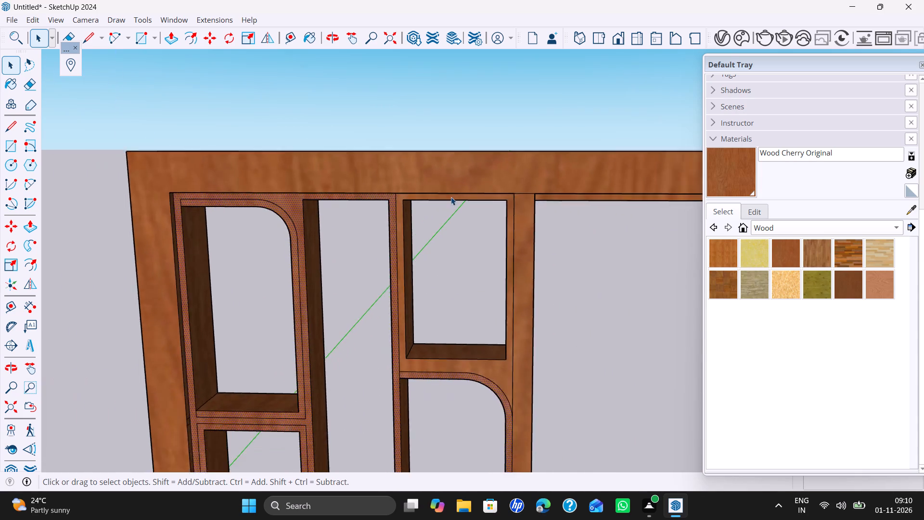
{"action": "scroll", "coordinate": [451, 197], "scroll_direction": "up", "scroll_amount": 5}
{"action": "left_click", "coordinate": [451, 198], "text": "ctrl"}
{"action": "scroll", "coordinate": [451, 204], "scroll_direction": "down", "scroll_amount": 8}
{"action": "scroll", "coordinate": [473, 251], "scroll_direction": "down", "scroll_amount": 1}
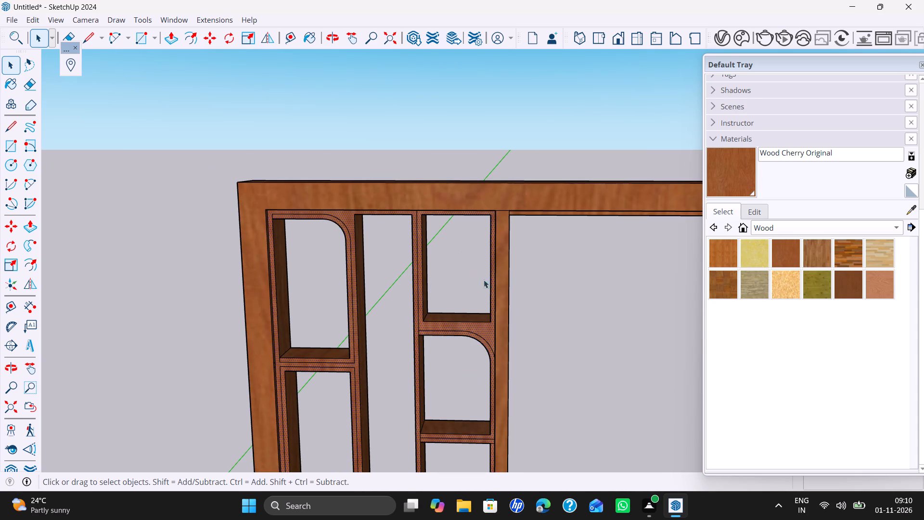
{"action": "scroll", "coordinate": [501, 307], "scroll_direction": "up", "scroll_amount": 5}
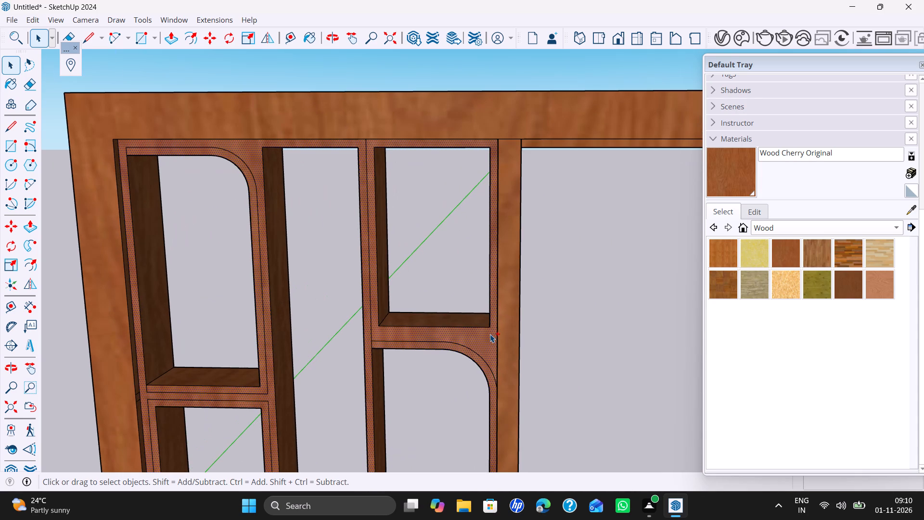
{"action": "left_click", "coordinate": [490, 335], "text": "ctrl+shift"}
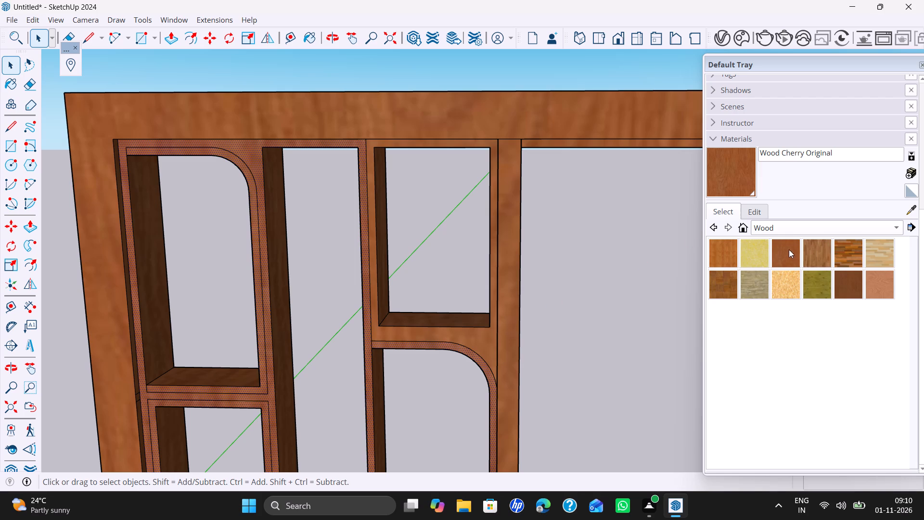
Paint the selected front frame faces with 0046_Gold from the Colors-Named collection.
{"action": "left_click", "coordinate": [787, 232]}
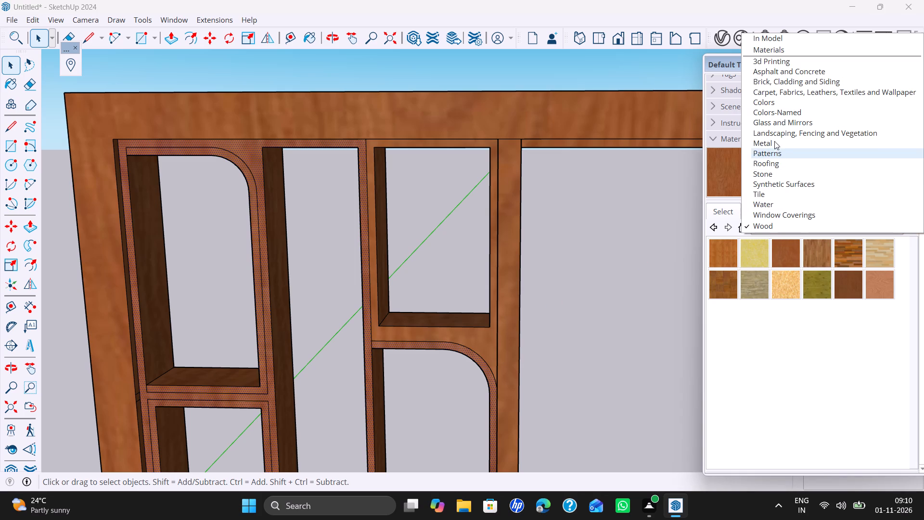
{"action": "left_click", "coordinate": [764, 145]}
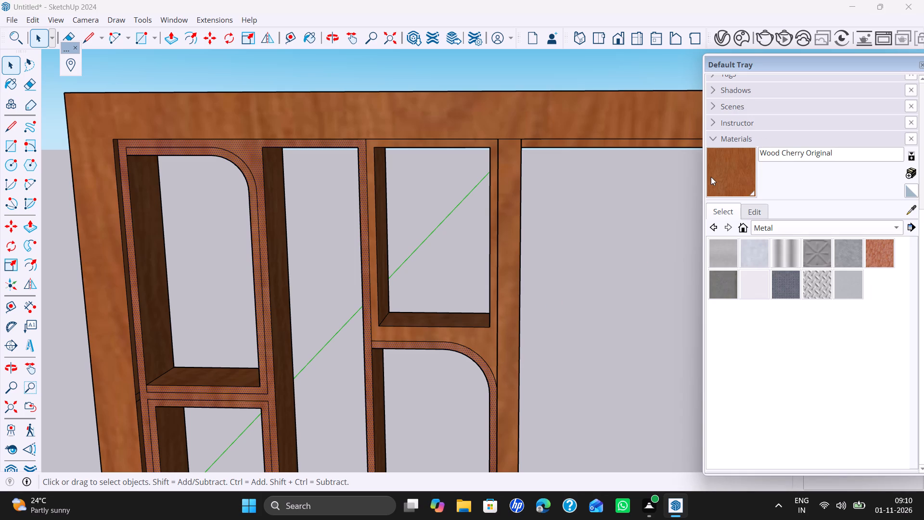
{"action": "left_click", "coordinate": [797, 231]}
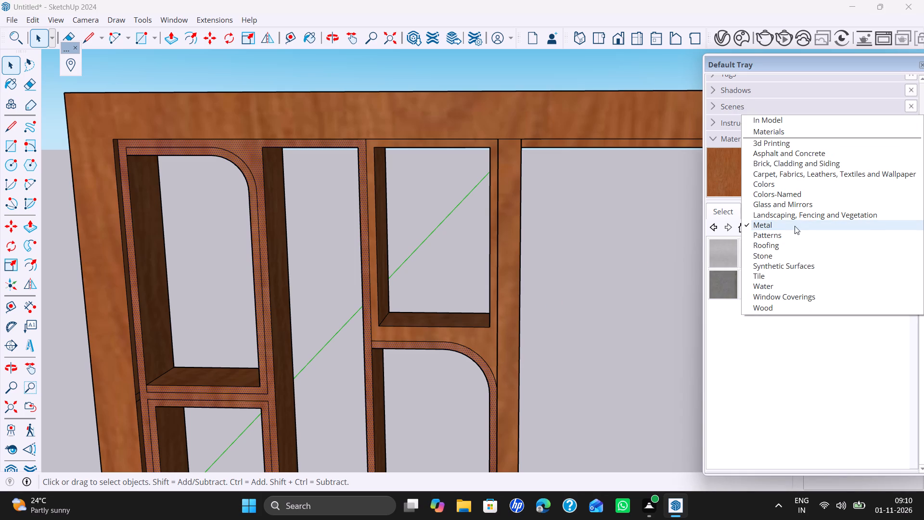
{"action": "left_click", "coordinate": [793, 196]}
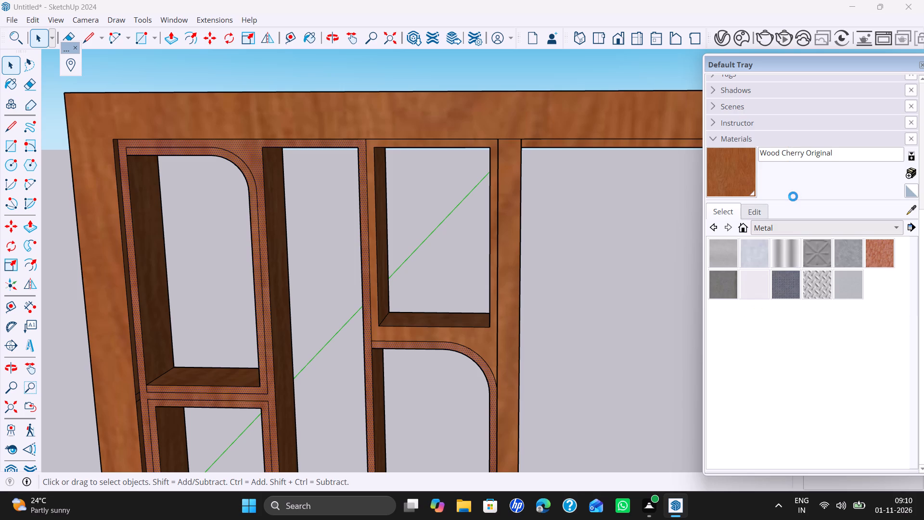
{"action": "scroll", "coordinate": [817, 295], "scroll_direction": "down", "scroll_amount": 4}
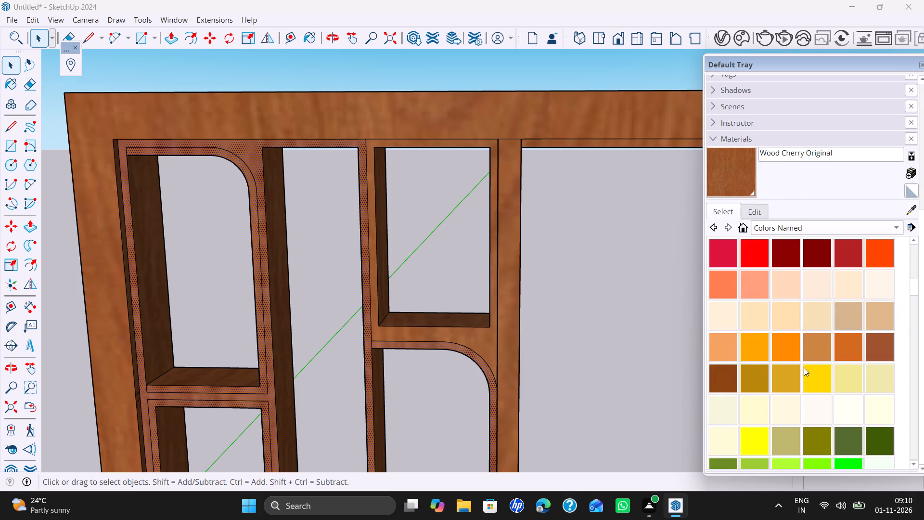
{"action": "left_click", "coordinate": [808, 375]}
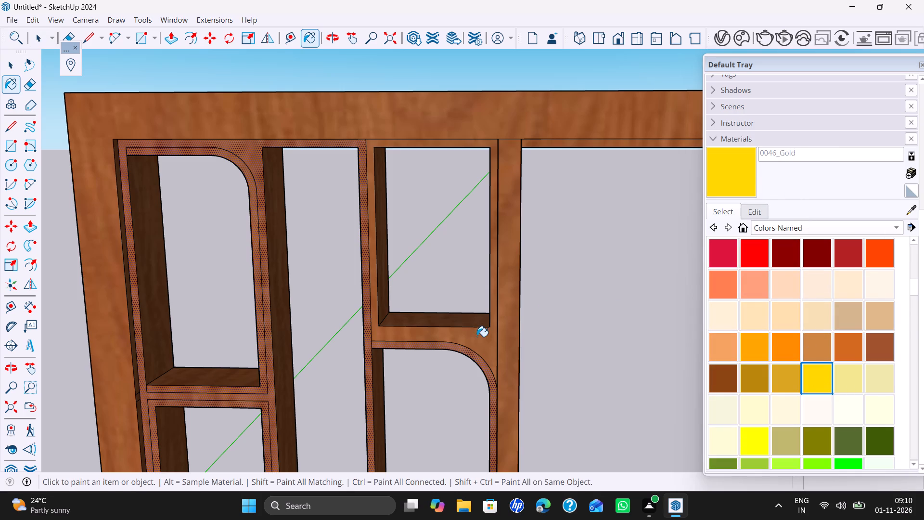
{"action": "left_click", "coordinate": [472, 354]}
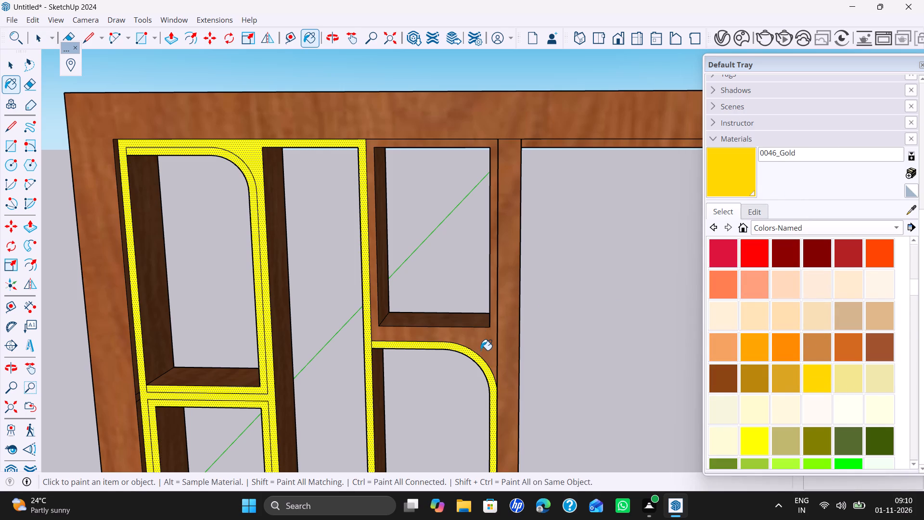
Copy the front bottom edge of the right column's top compartment 18 mm straight down onto the shelf front.
{"action": "key", "text": "space"}
{"action": "left_click", "coordinate": [482, 343]}
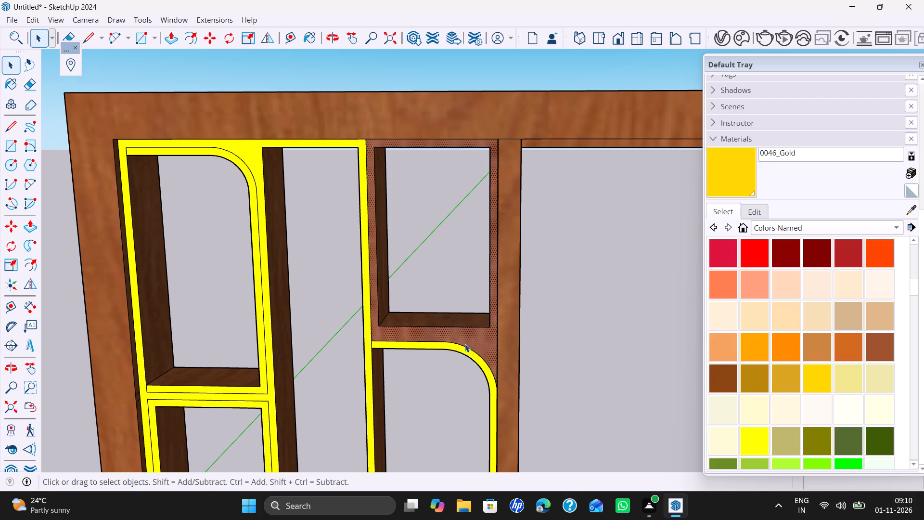
{"action": "key", "text": "l"}
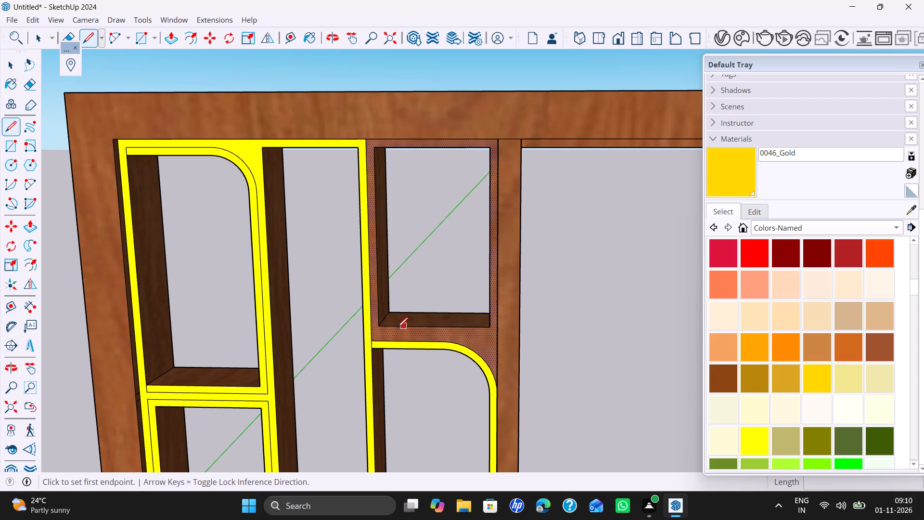
{"action": "key", "text": "space"}
{"action": "left_click", "coordinate": [393, 328]}
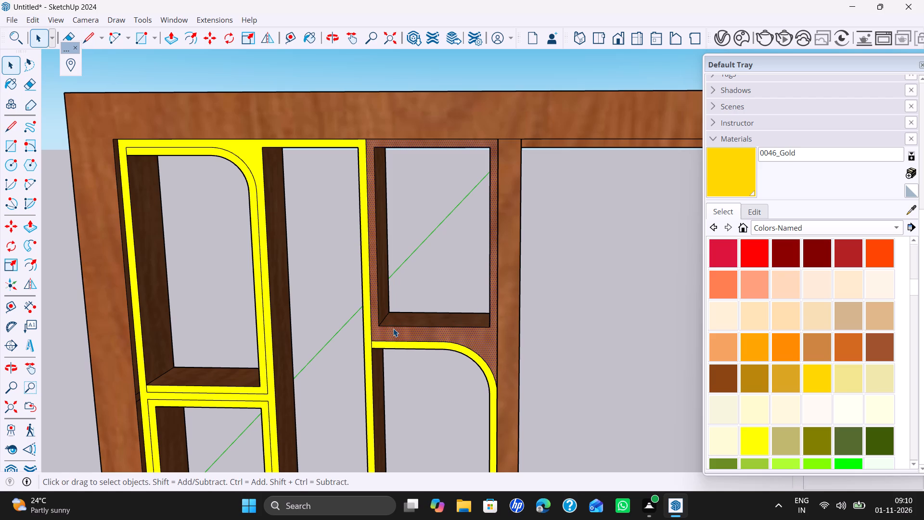
{"action": "left_click", "coordinate": [398, 327]}
{"action": "key", "text": "n"}
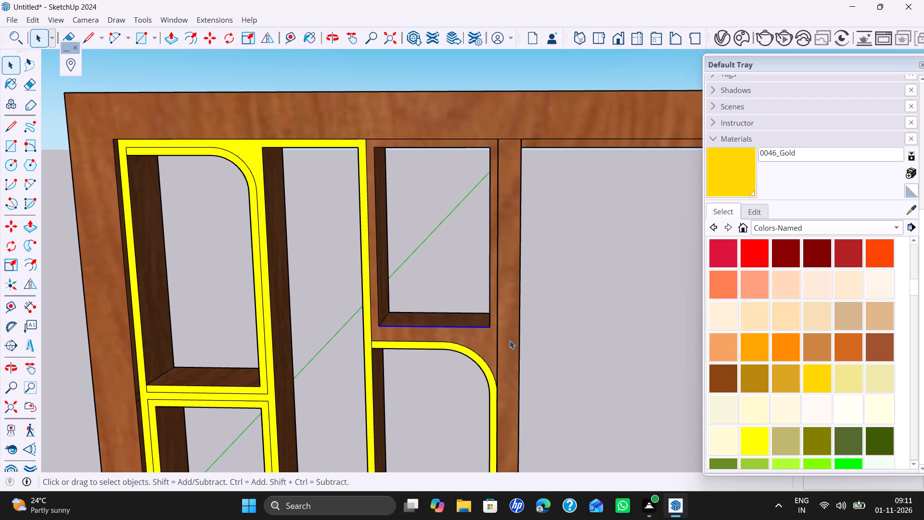
{"action": "key", "text": "m"}
{"action": "left_click", "coordinate": [490, 325]}
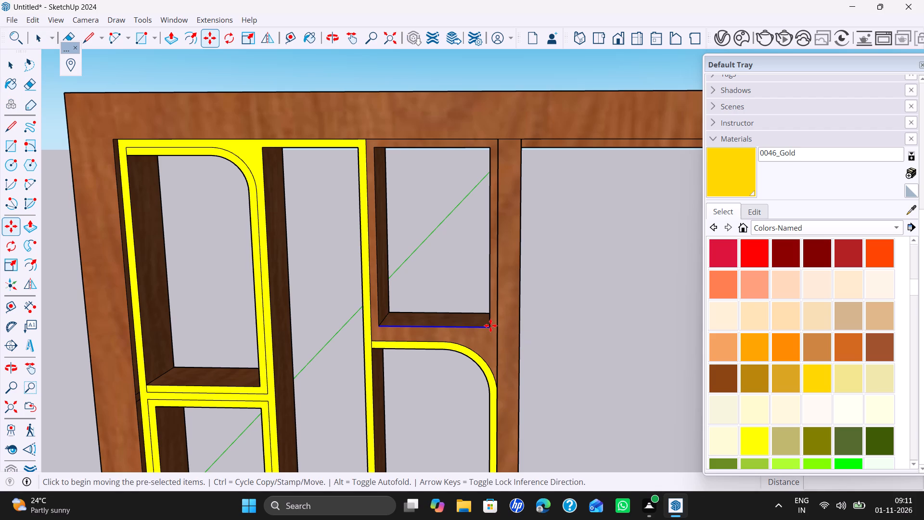
{"action": "key", "text": "Up"}
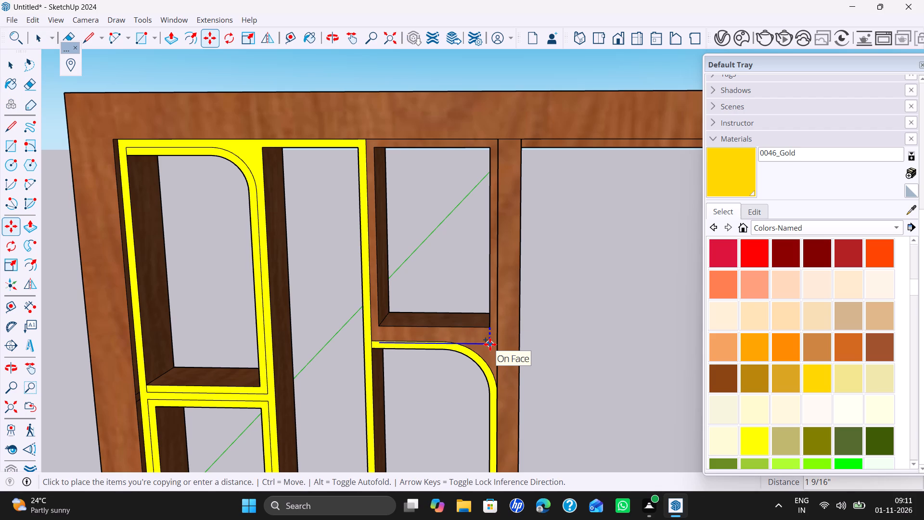
{"action": "key", "text": "1"}
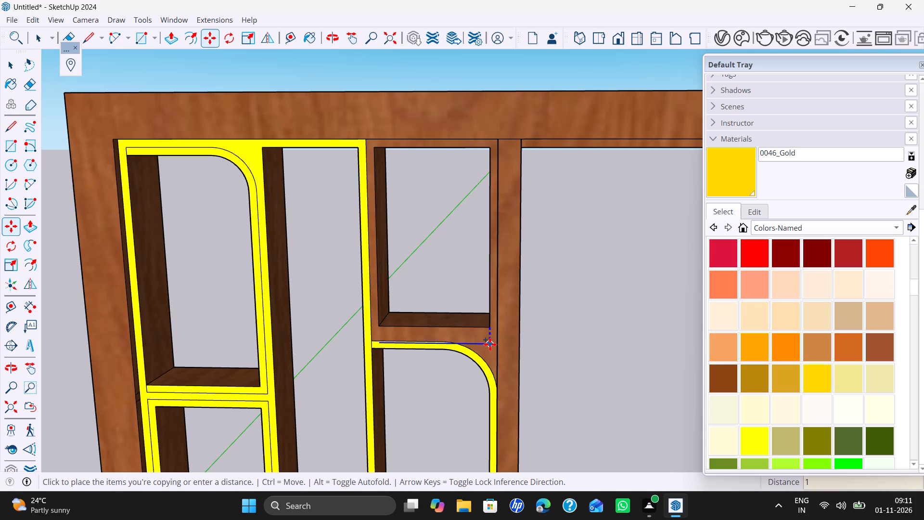
{"action": "key", "text": "9"}
{"action": "key", "text": "BackSpace"}
{"action": "key", "text": "8"}
{"action": "type", "text": "mm"}
{"action": "key", "text": "Return"}
{"action": "key", "text": "space"}
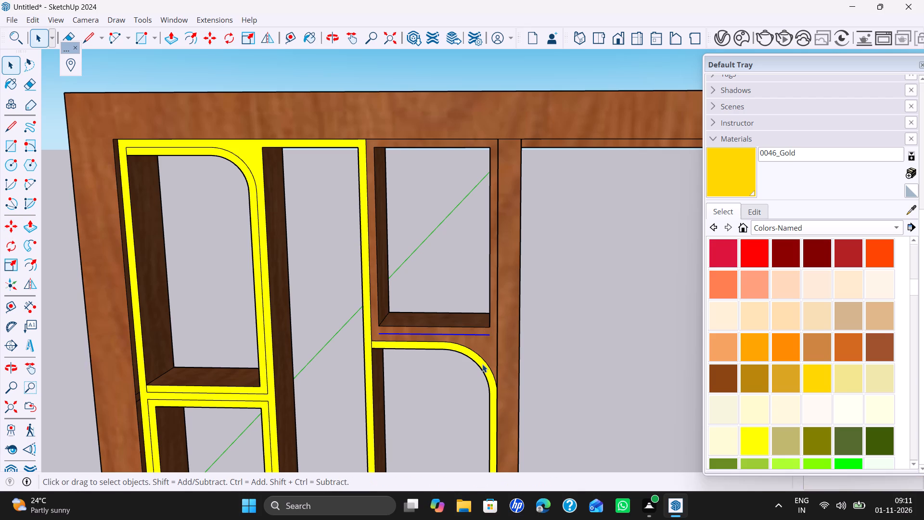
Draw a line across the shelf front below the right column's top compartment, through the copied edge, from the column's side edge to the gold stile.
{"action": "key", "text": "k"}
{"action": "key", "text": "l"}
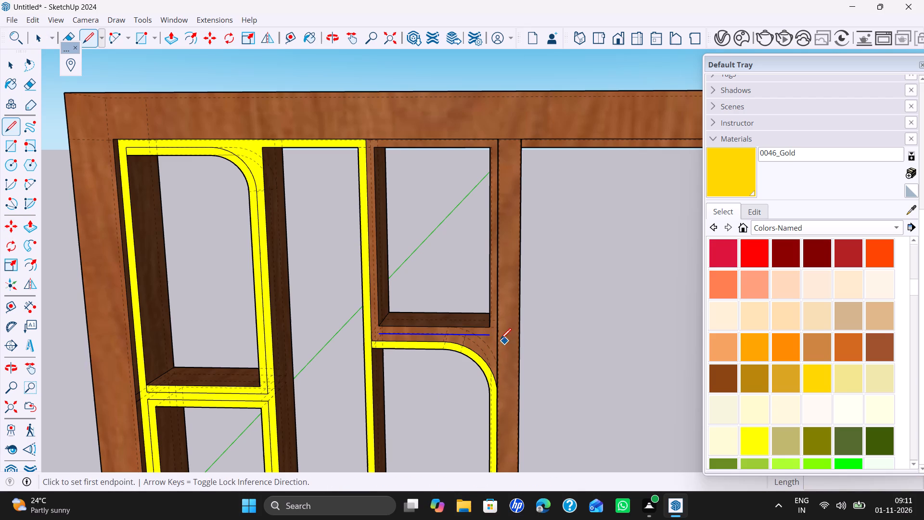
{"action": "key", "text": "k"}
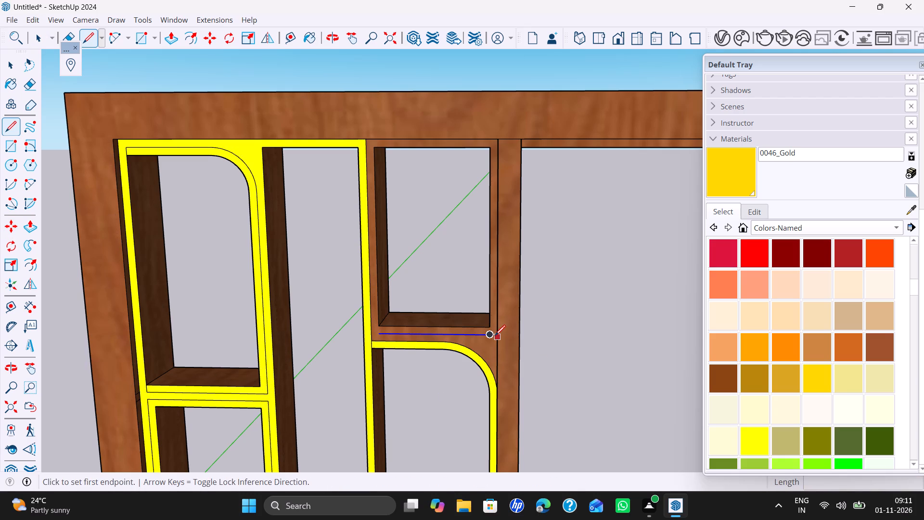
{"action": "scroll", "coordinate": [498, 335], "scroll_direction": "up", "scroll_amount": 6}
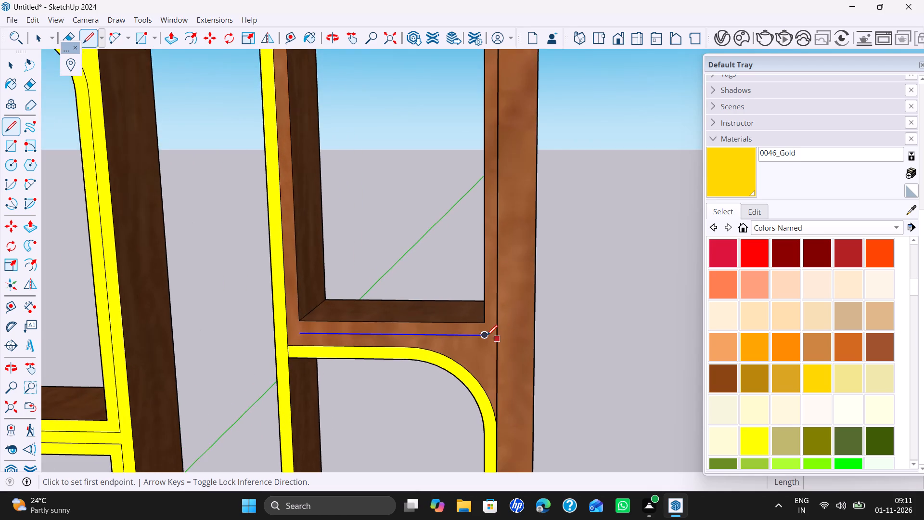
{"action": "scroll", "coordinate": [487, 336], "scroll_direction": "up", "scroll_amount": 2}
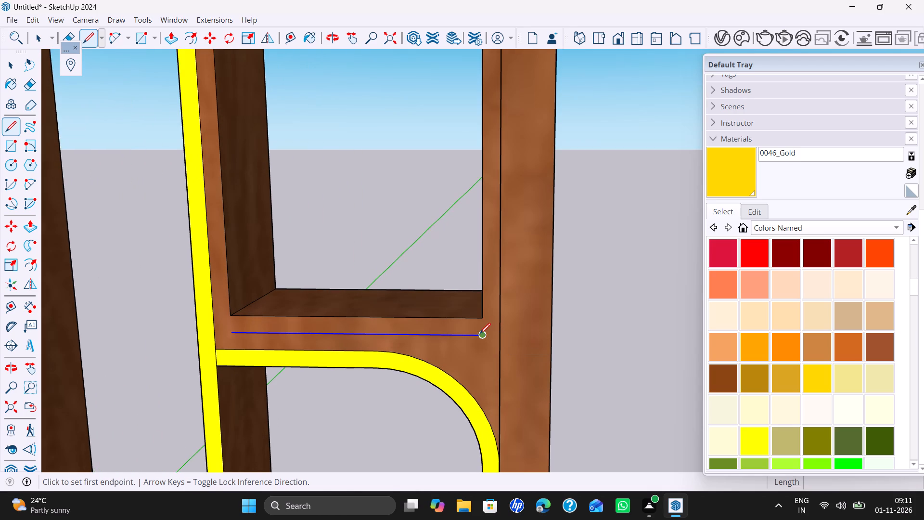
{"action": "left_click", "coordinate": [479, 336]}
{"action": "scroll", "coordinate": [500, 332], "scroll_direction": "down", "scroll_amount": 2}
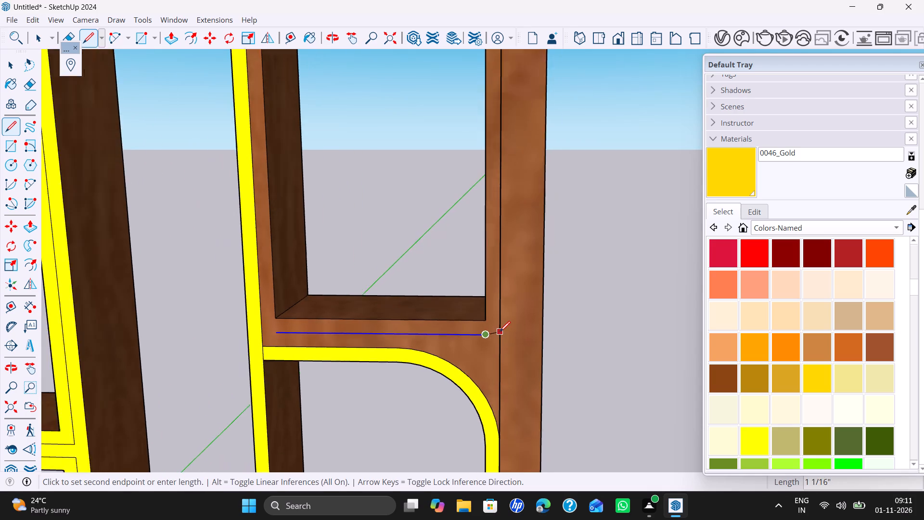
{"action": "scroll", "coordinate": [500, 332], "scroll_direction": "down", "scroll_amount": 2}
{"action": "middle_click_drag", "start_coordinate": [497, 332], "coordinate": [592, 421]}
{"action": "scroll", "coordinate": [517, 375], "scroll_direction": "up", "scroll_amount": 4}
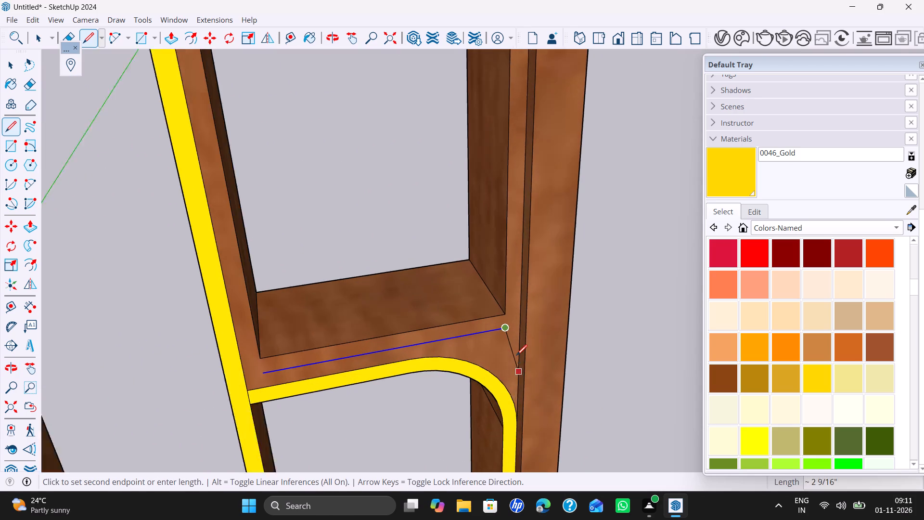
{"action": "scroll", "coordinate": [516, 355], "scroll_direction": "up", "scroll_amount": 1}
{"action": "left_click", "coordinate": [522, 311]}
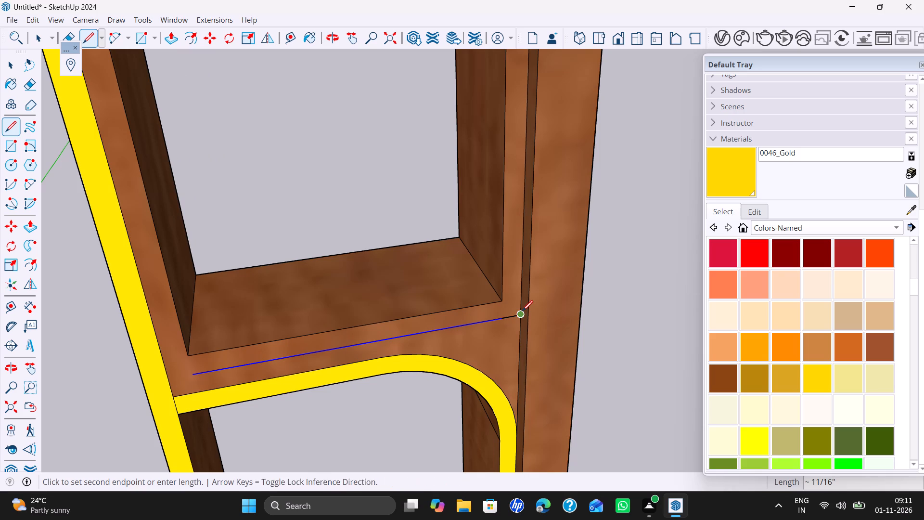
{"action": "left_click", "coordinate": [169, 381]}
{"action": "scroll", "coordinate": [311, 389], "scroll_direction": "down", "scroll_amount": 6}
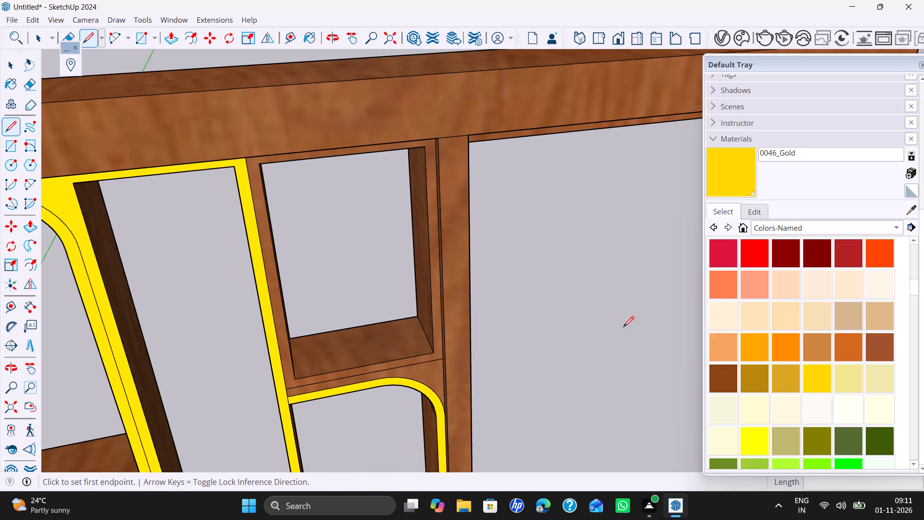
Paint the front frame face around the right column's top compartment with 0046_Gold.
{"action": "key", "text": "space"}
{"action": "left_click", "coordinate": [729, 191]}
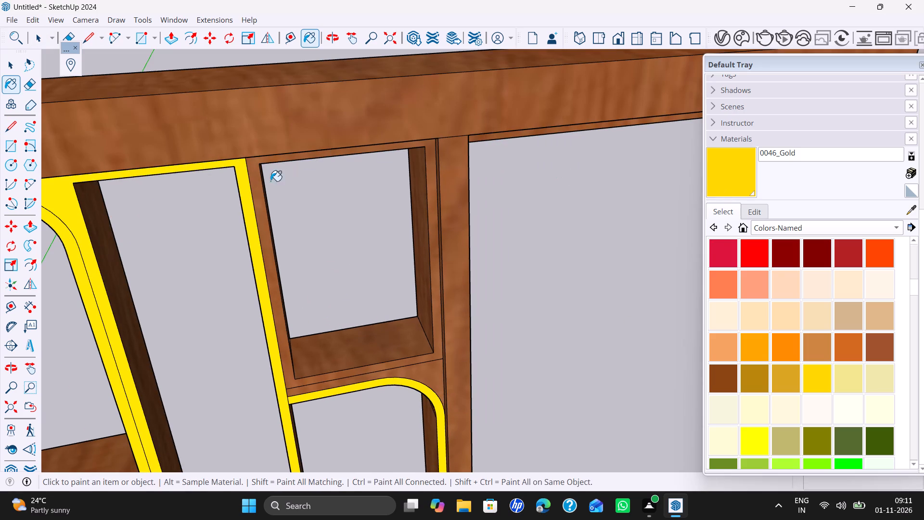
{"action": "left_click", "coordinate": [262, 188]}
{"action": "key", "text": "space"}
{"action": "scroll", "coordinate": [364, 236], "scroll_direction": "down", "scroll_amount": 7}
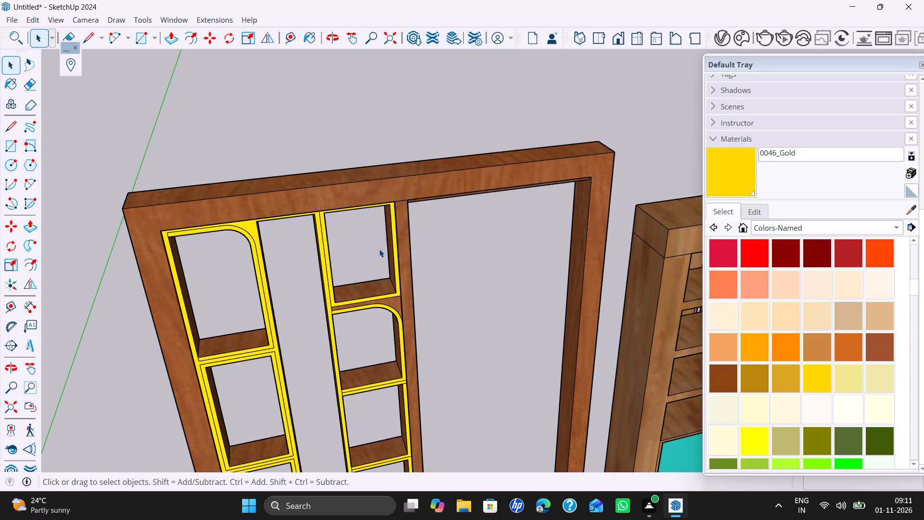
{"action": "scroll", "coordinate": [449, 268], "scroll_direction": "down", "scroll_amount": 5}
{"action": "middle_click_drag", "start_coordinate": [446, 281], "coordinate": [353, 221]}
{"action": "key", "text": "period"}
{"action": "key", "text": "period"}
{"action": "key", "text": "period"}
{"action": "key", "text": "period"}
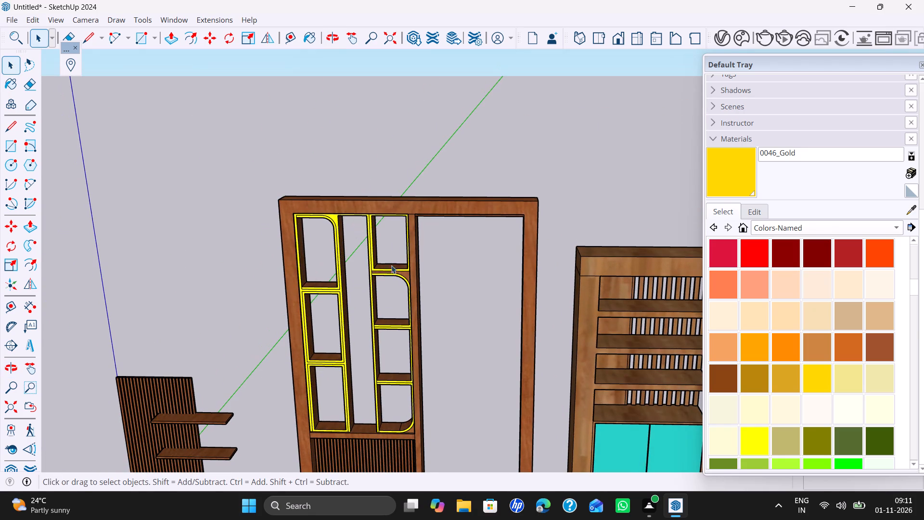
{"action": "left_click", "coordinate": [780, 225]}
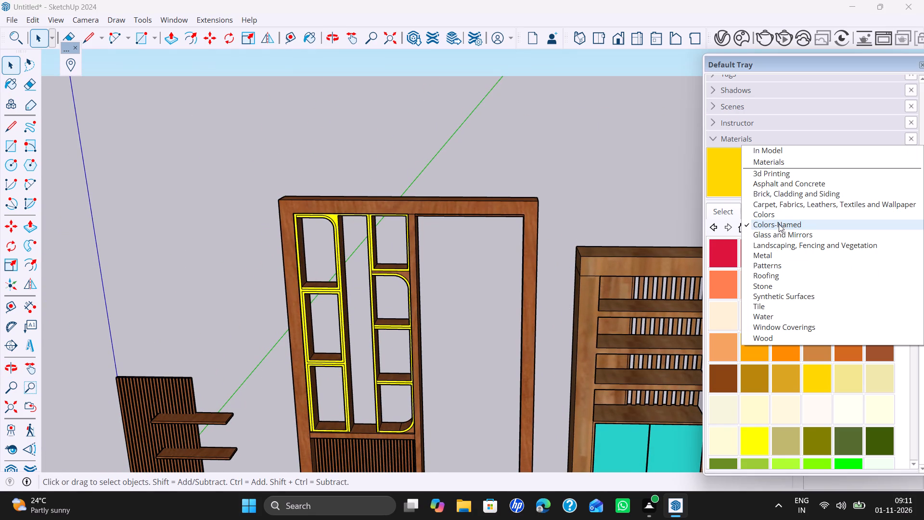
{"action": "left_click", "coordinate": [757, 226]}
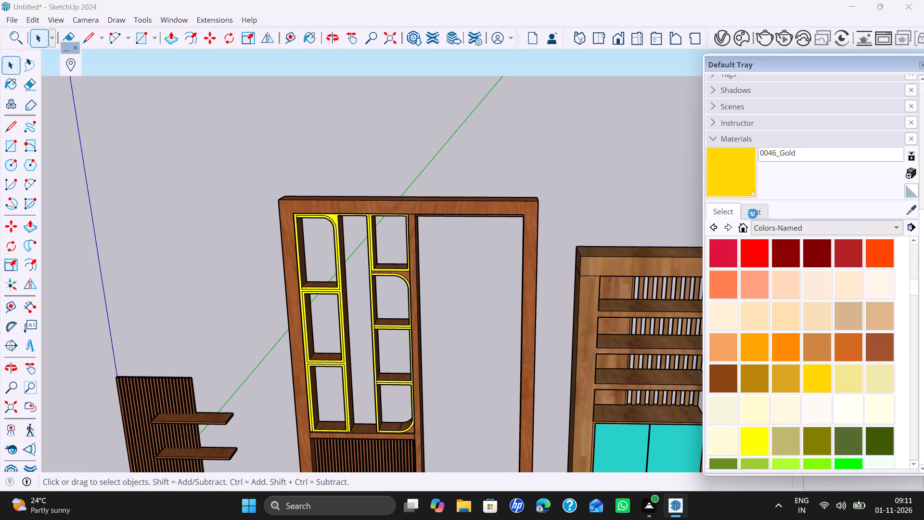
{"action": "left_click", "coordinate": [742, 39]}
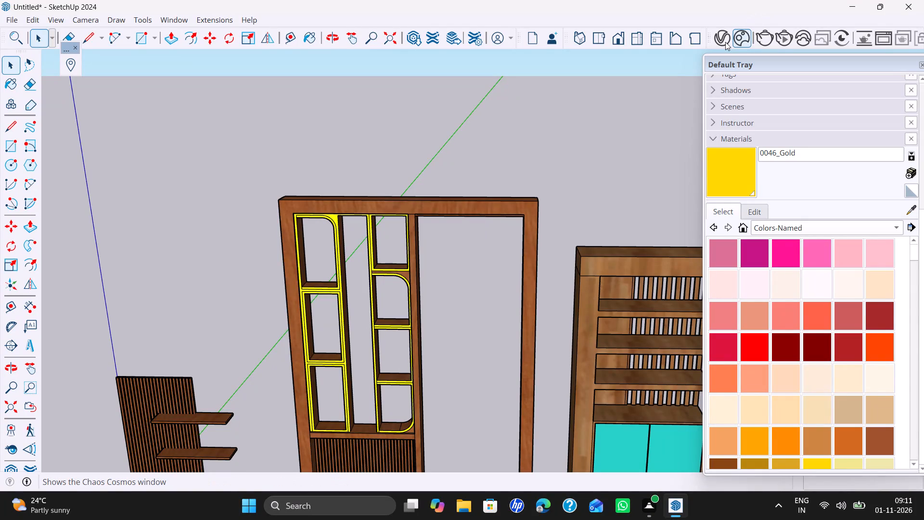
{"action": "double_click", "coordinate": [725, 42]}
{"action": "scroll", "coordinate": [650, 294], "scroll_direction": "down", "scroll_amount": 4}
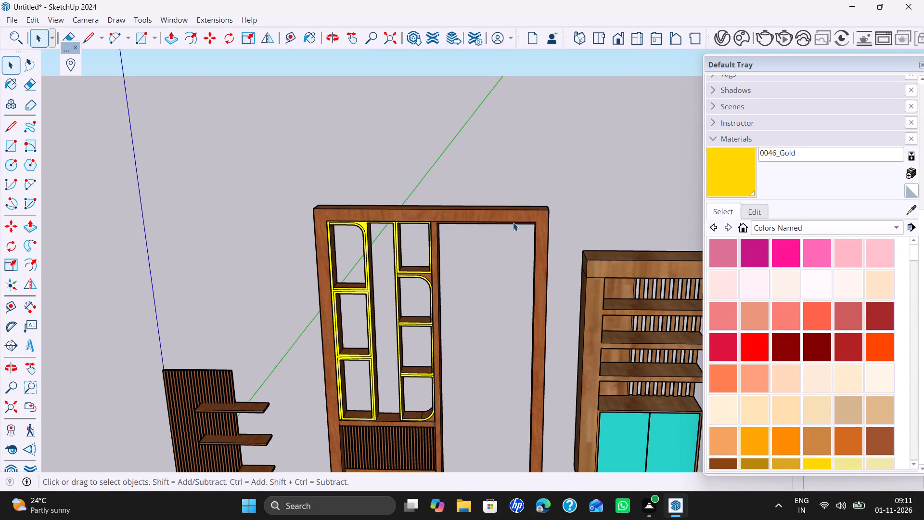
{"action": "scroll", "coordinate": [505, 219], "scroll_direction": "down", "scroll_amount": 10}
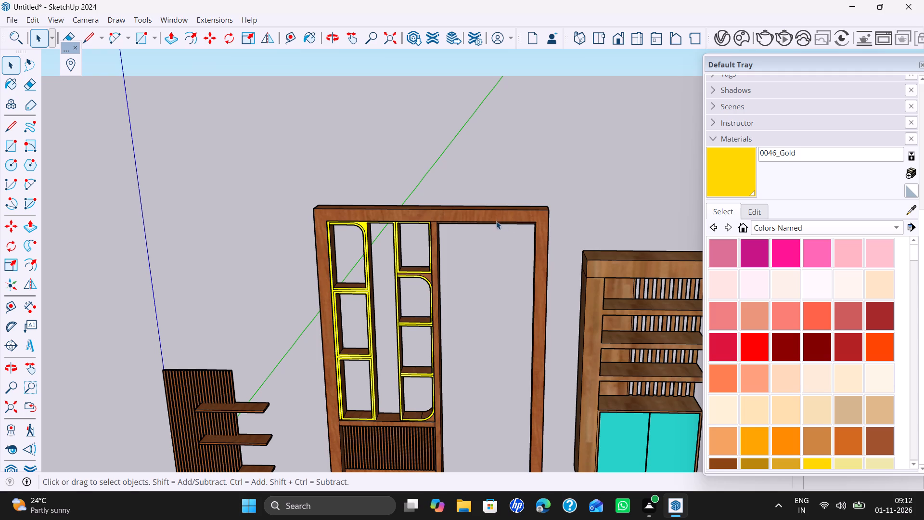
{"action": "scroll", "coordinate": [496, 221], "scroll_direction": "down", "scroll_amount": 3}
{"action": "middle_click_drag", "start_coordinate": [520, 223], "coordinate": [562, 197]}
Darken the 0046_Gold material's colour slightly by lowering its brightness.
{"action": "left_click", "coordinate": [751, 210]}
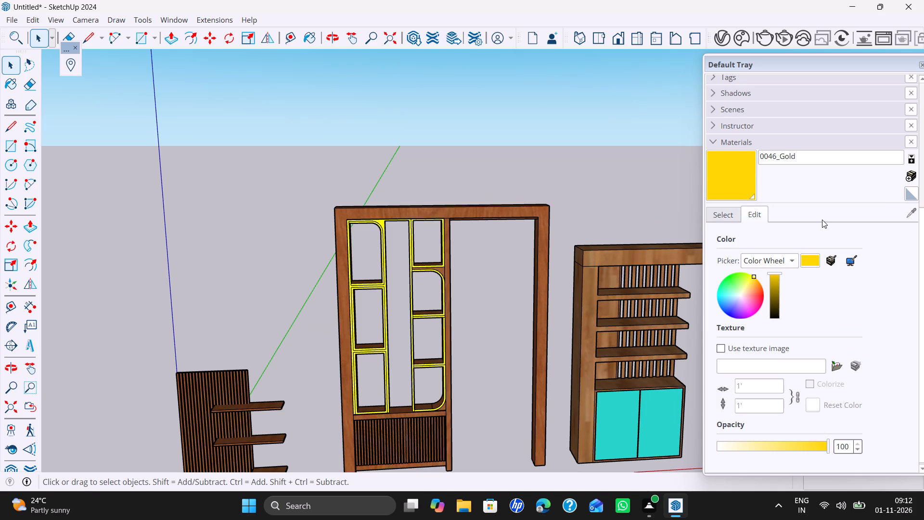
{"action": "scroll", "coordinate": [782, 290], "scroll_direction": "down", "scroll_amount": 3}
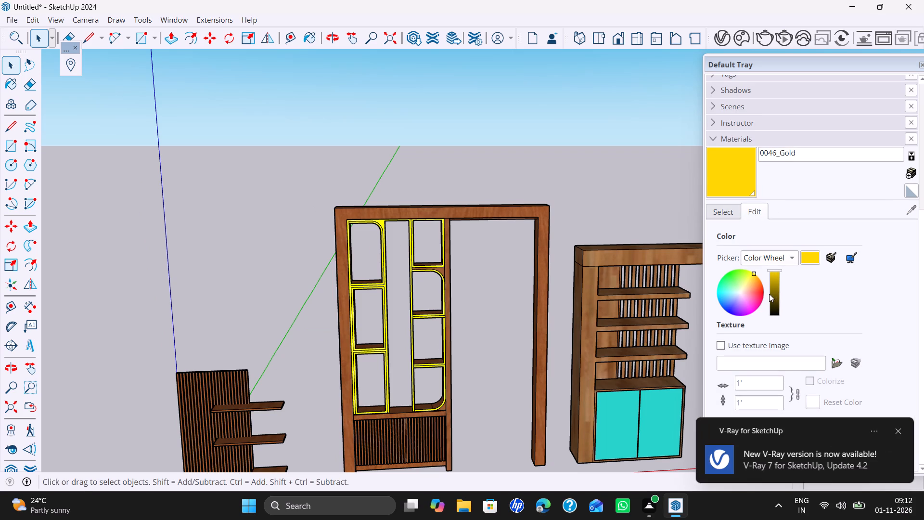
{"action": "left_click", "coordinate": [776, 272]}
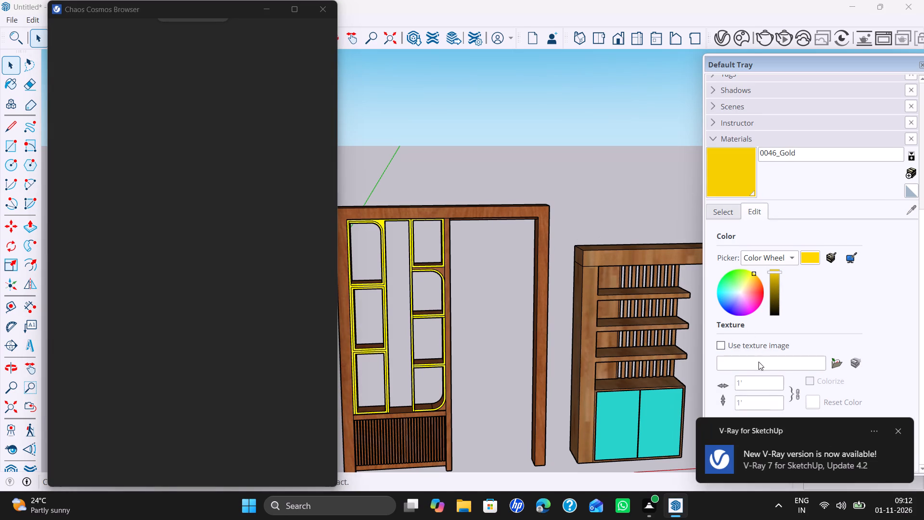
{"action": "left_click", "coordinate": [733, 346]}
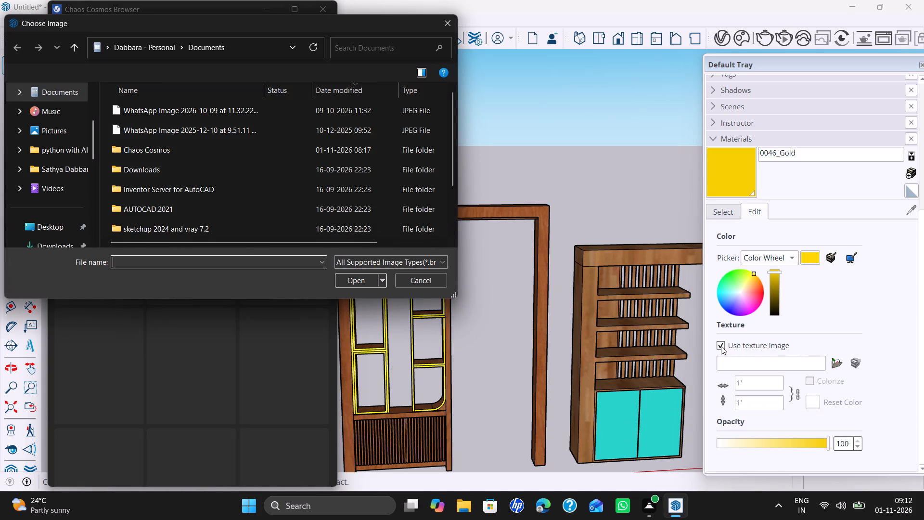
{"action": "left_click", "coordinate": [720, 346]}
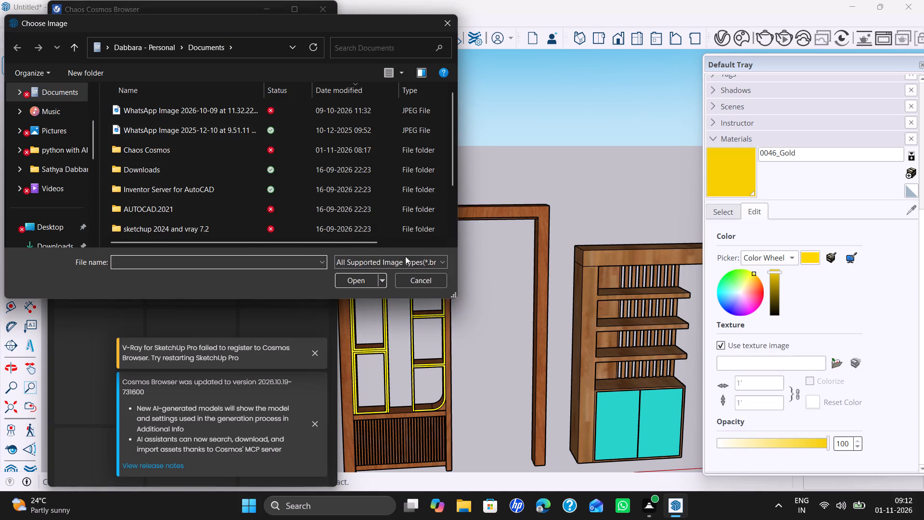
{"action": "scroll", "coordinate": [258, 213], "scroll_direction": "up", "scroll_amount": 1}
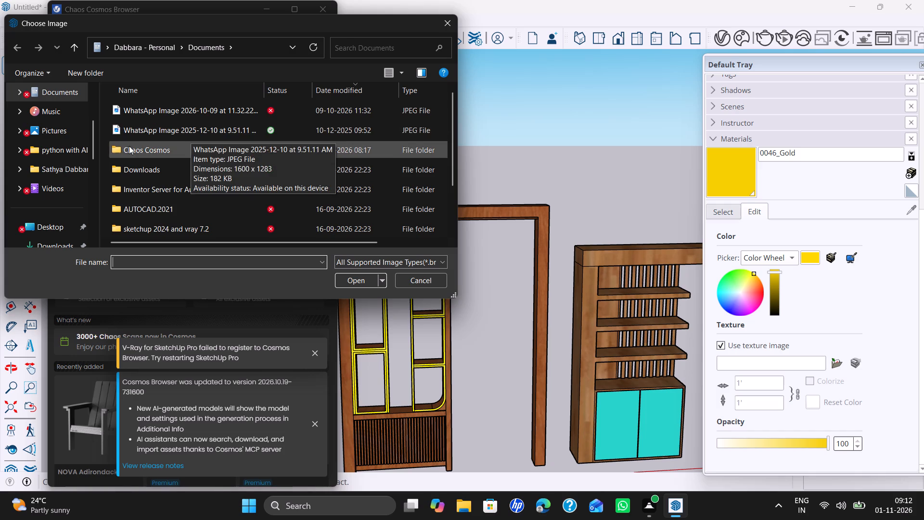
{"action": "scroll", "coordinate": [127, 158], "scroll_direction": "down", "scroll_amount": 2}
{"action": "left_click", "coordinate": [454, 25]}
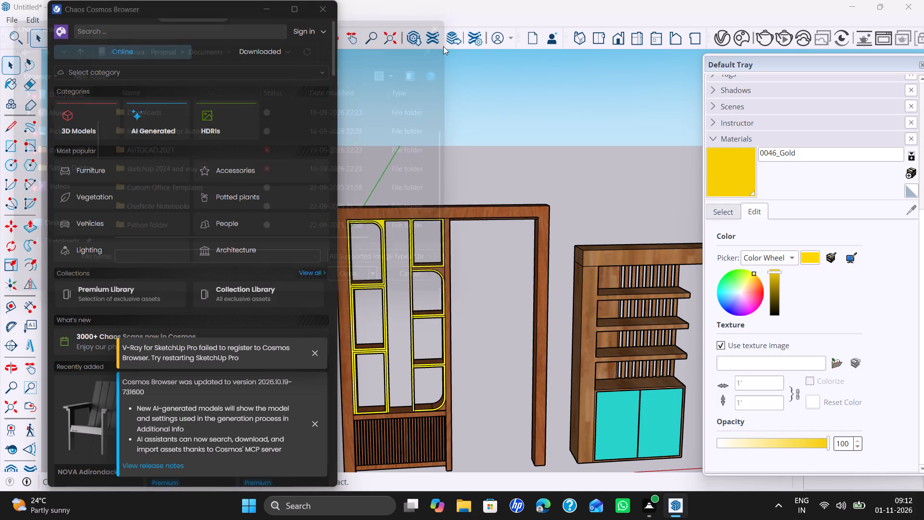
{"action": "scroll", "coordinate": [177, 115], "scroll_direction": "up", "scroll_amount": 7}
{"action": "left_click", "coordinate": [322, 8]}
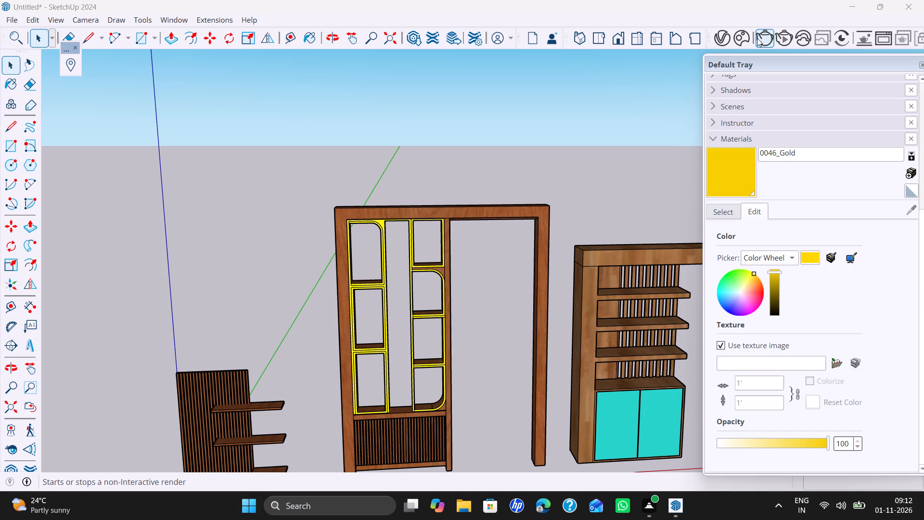
Sample 0046_Gold from the partition's front frame and make it editable as a V-Ray material in the V-Ray Asset Editor.
{"action": "double_click", "coordinate": [727, 39]}
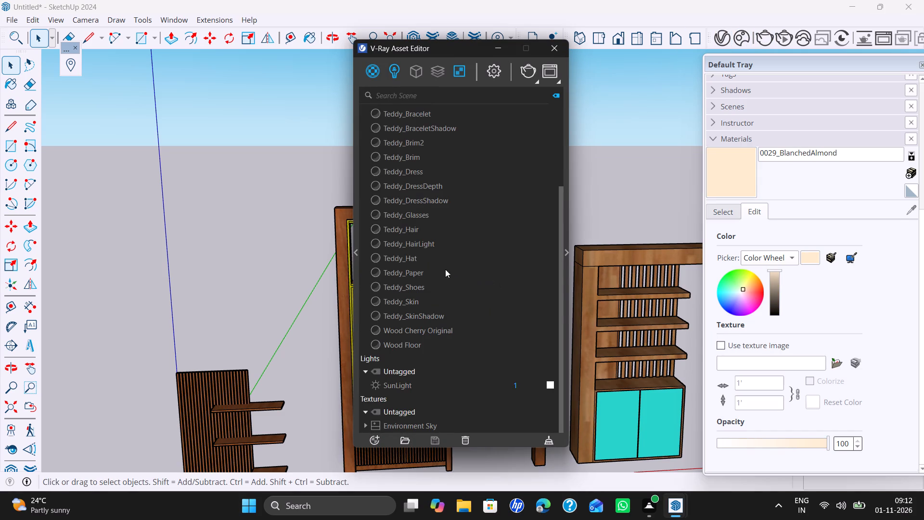
{"action": "left_click", "coordinate": [913, 201]}
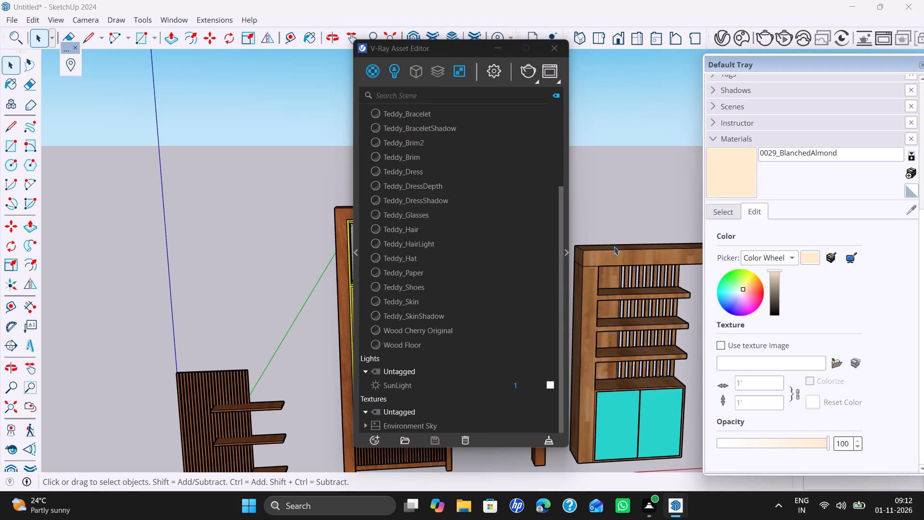
{"action": "left_click", "coordinate": [727, 207]}
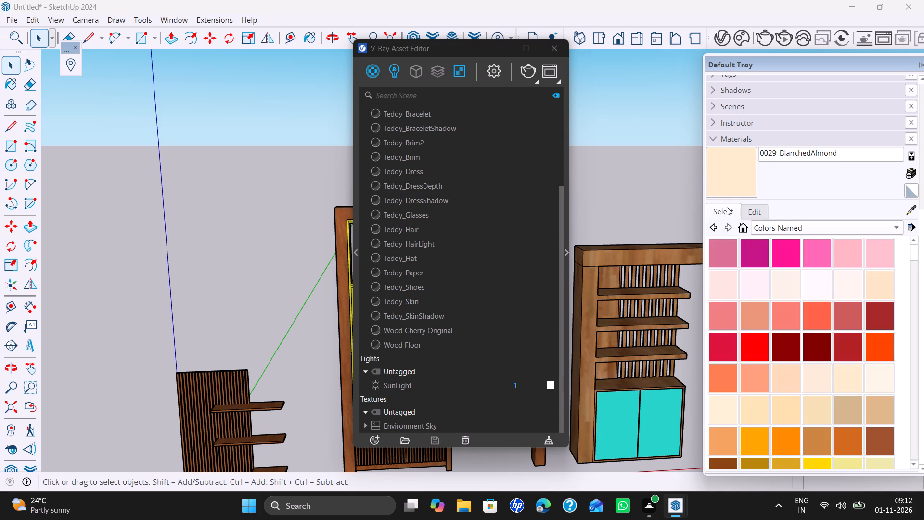
{"action": "left_click", "coordinate": [911, 209]}
{"action": "scroll", "coordinate": [479, 219], "scroll_direction": "down", "scroll_amount": 3}
{"action": "scroll", "coordinate": [345, 246], "scroll_direction": "up", "scroll_amount": 5}
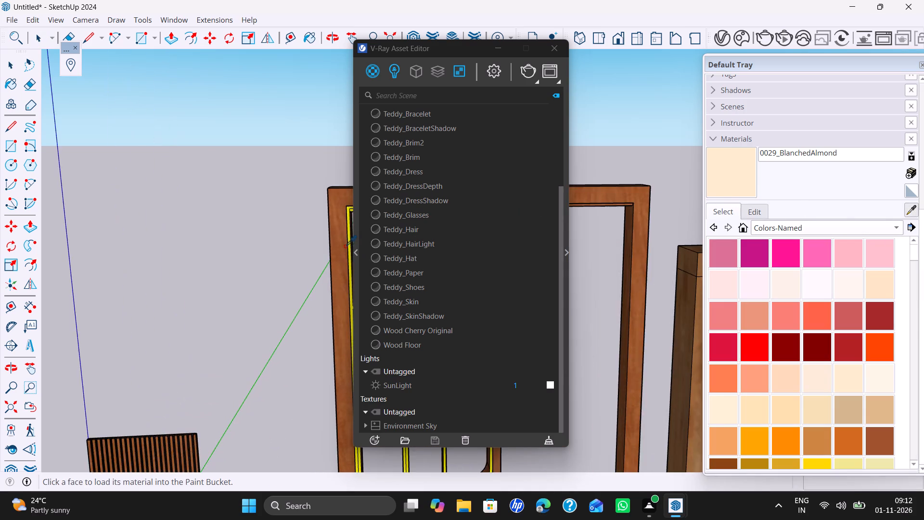
{"action": "scroll", "coordinate": [345, 235], "scroll_direction": "up", "scroll_amount": 10}
{"action": "scroll", "coordinate": [615, 232], "scroll_direction": "up", "scroll_amount": 5}
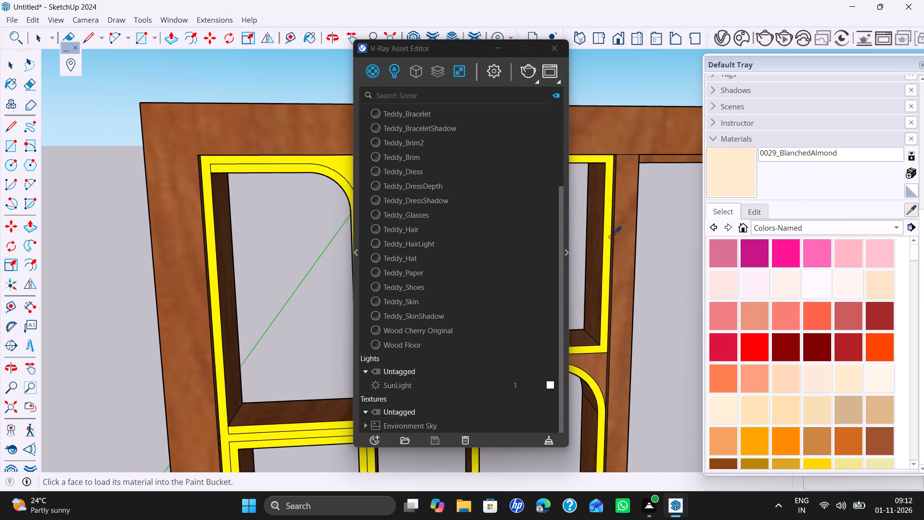
{"action": "left_click", "coordinate": [608, 238]}
{"action": "left_click", "coordinate": [565, 248]}
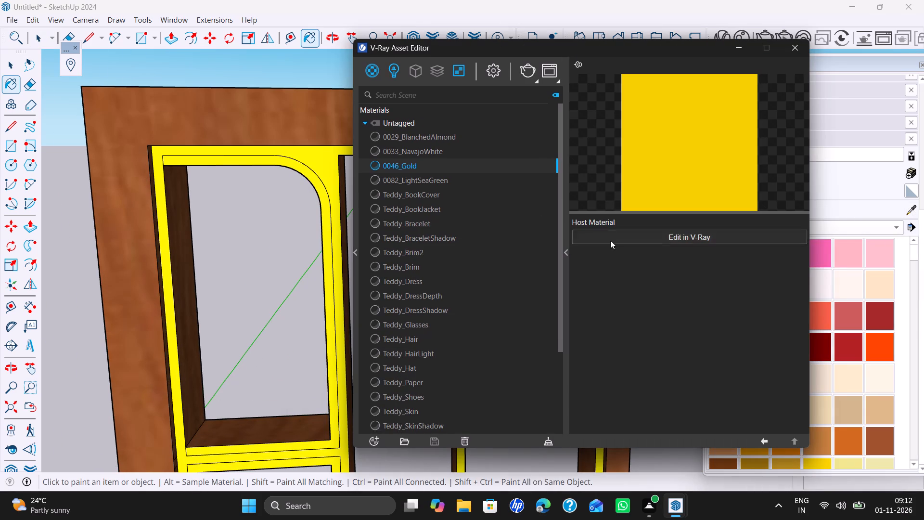
{"action": "left_click", "coordinate": [663, 238]}
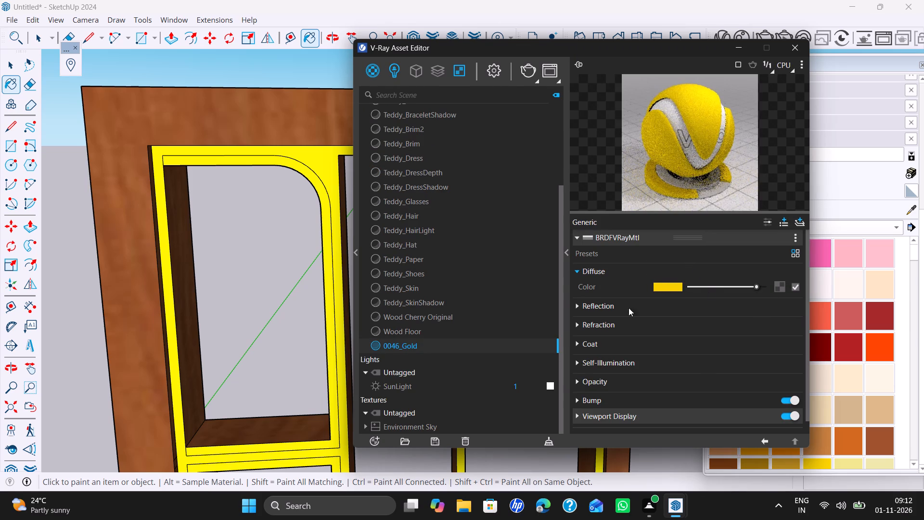
Raise the reflection colour of the 0046_Gold V-Ray material from black to a light grey.
{"action": "left_click", "coordinate": [615, 310]}
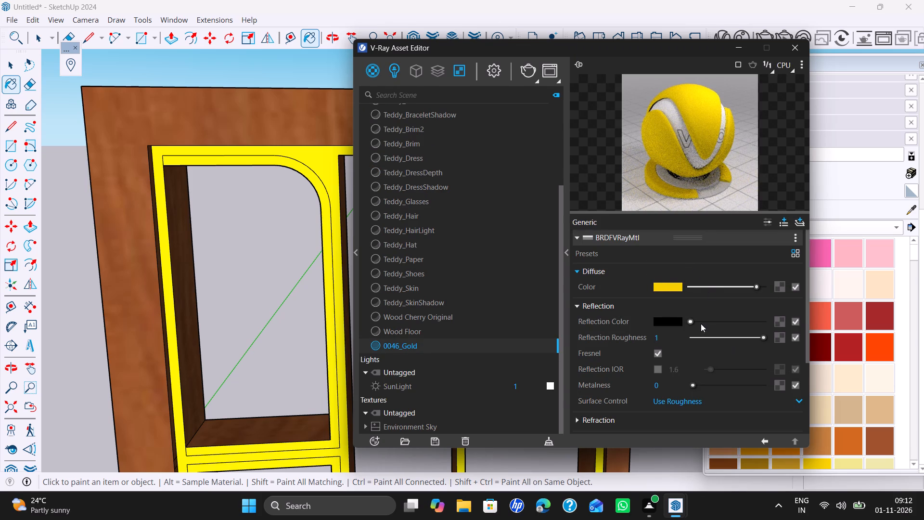
{"action": "left_click_drag", "start_coordinate": [701, 324], "coordinate": [726, 325]}
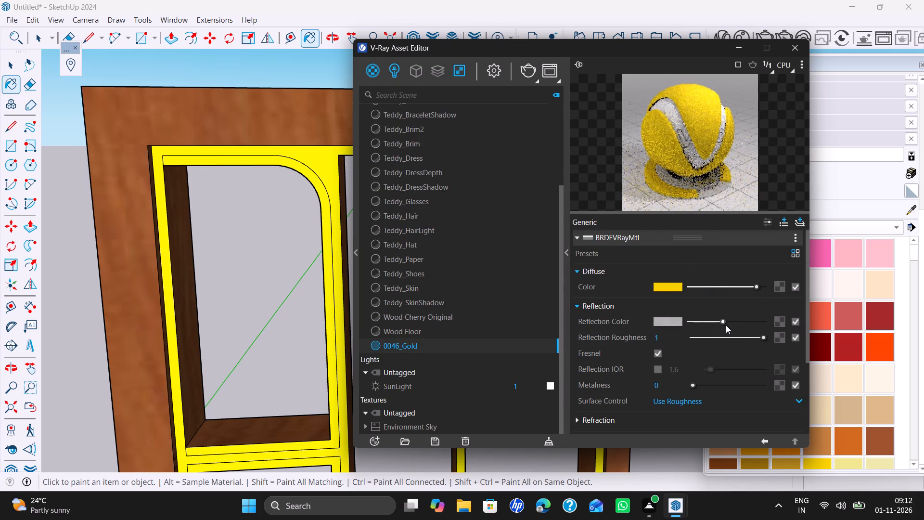
Raise the reflection colour of the 0046_Gold V-Ray material to full white.
{"action": "left_click_drag", "start_coordinate": [726, 325], "coordinate": [728, 325]}
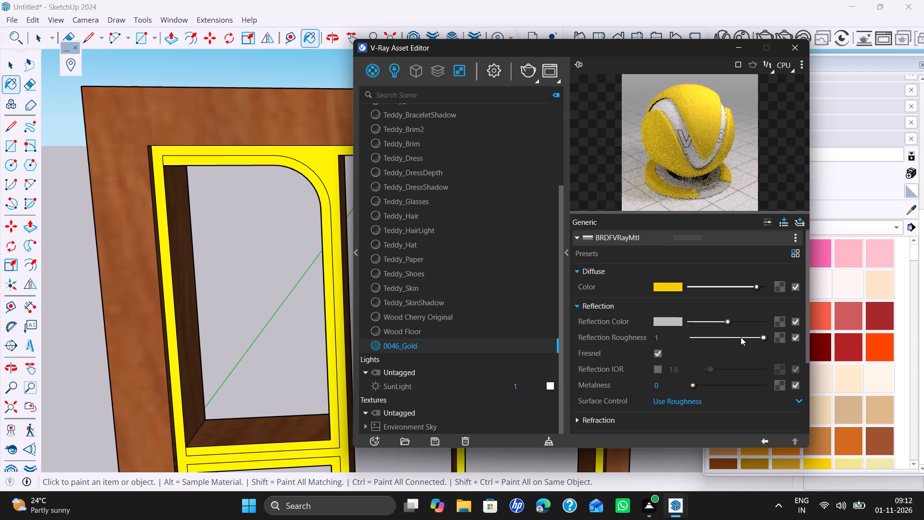
{"action": "left_click_drag", "start_coordinate": [740, 338], "coordinate": [795, 356]}
{"action": "left_click_drag", "start_coordinate": [746, 317], "coordinate": [766, 325]}
{"action": "left_click_drag", "start_coordinate": [763, 324], "coordinate": [749, 328]}
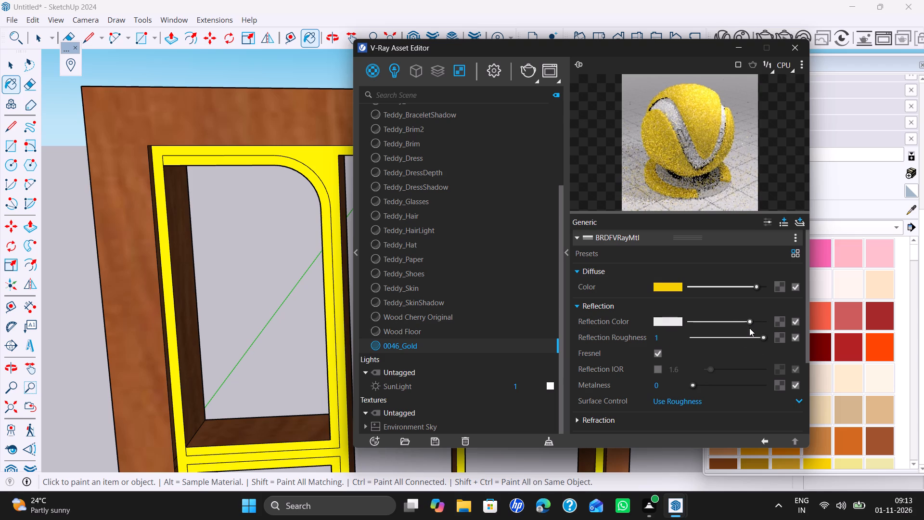
{"action": "left_click_drag", "start_coordinate": [749, 328], "coordinate": [749, 328]}
{"action": "left_click_drag", "start_coordinate": [749, 320], "coordinate": [773, 326]}
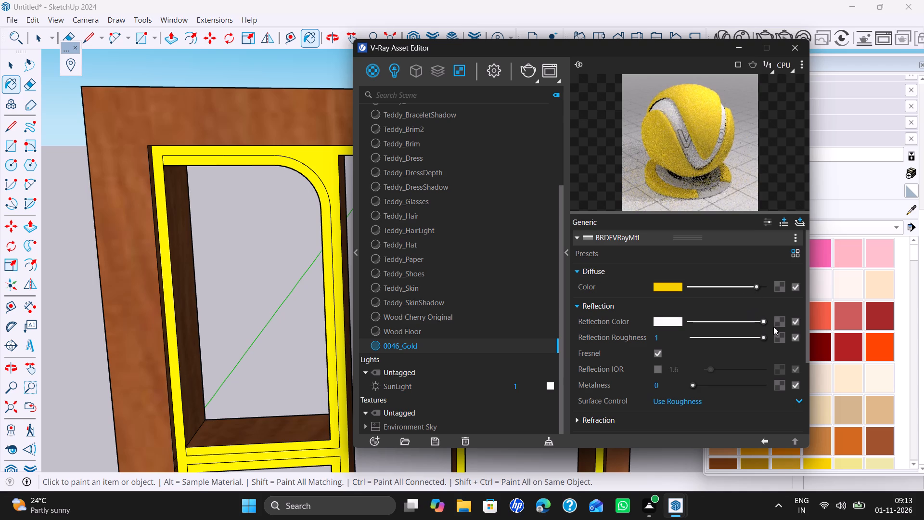
{"action": "left_click_drag", "start_coordinate": [773, 326], "coordinate": [778, 327]}
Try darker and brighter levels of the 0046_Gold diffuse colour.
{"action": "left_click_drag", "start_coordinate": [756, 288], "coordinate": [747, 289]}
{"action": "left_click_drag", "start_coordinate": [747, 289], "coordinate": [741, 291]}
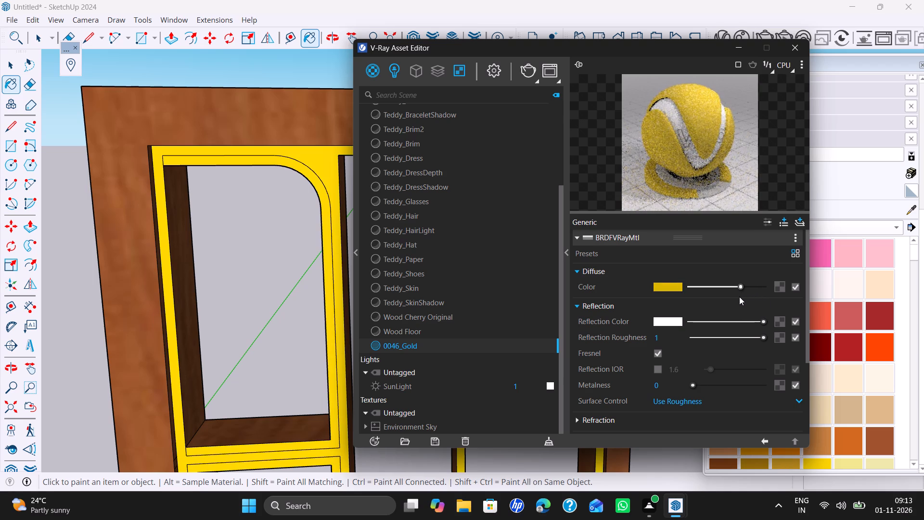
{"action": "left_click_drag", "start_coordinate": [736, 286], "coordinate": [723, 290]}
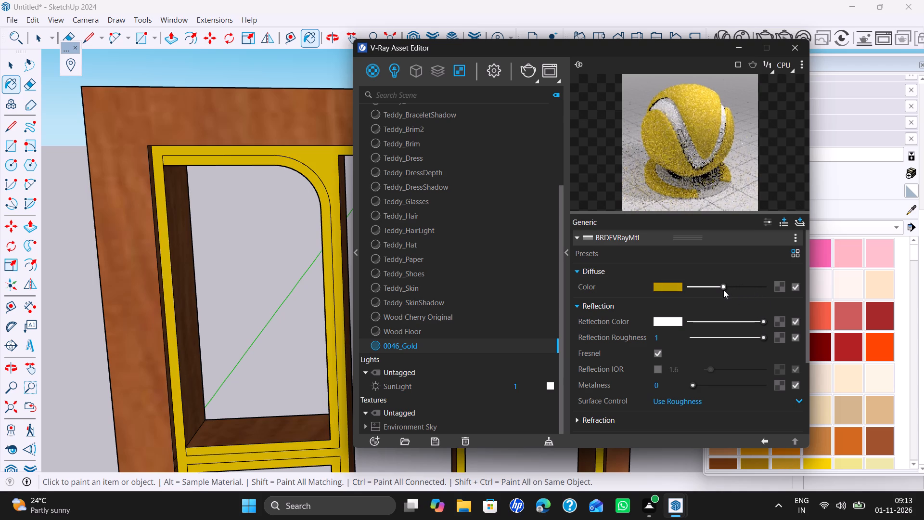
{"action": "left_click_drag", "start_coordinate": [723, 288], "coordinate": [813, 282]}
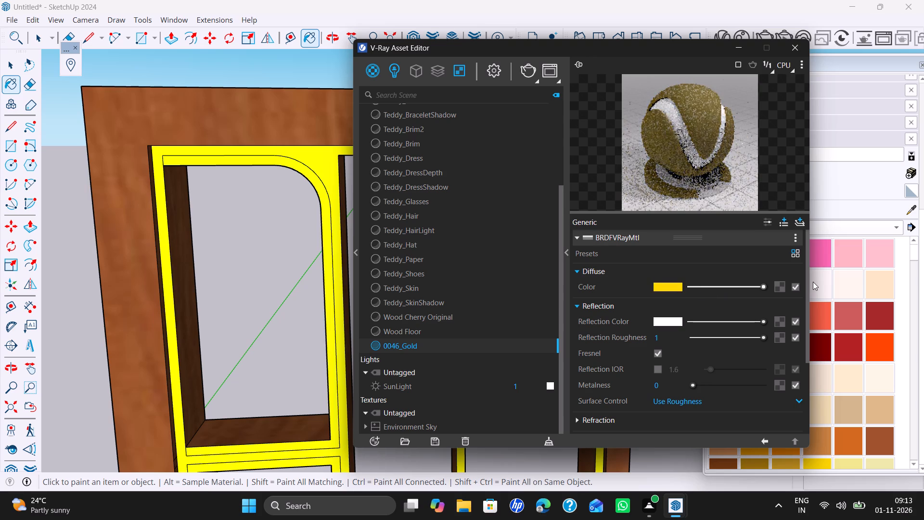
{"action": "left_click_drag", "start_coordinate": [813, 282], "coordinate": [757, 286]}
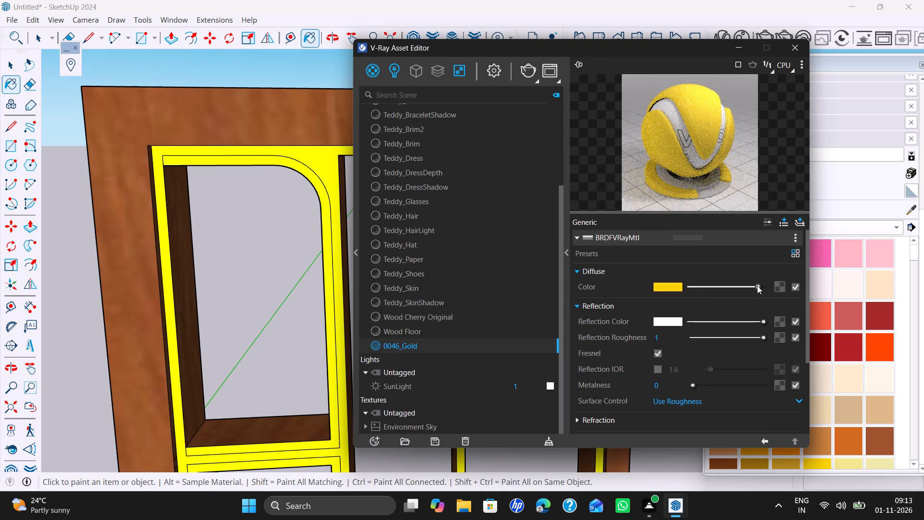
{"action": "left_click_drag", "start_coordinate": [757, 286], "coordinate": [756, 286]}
Set the metalness of the 0046_Gold material to 1.
{"action": "scroll", "coordinate": [693, 362], "scroll_direction": "down", "scroll_amount": 4}
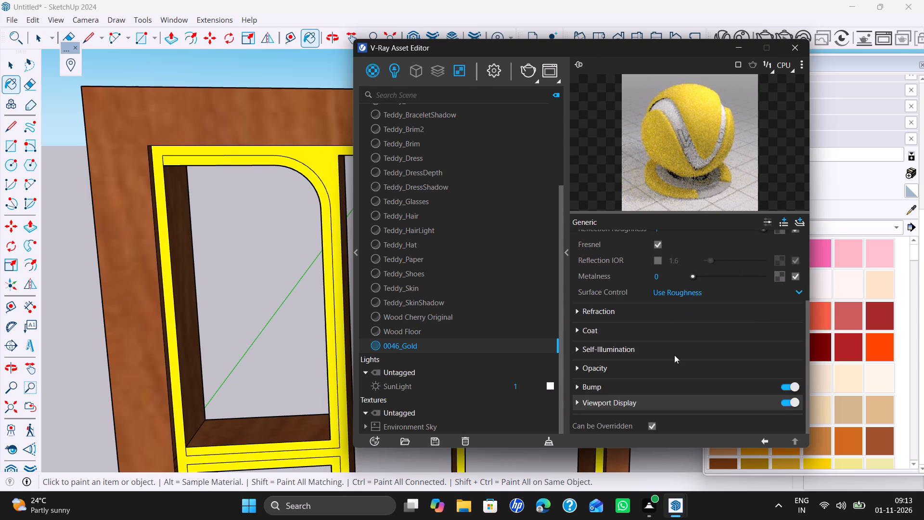
{"action": "scroll", "coordinate": [670, 342], "scroll_direction": "up", "scroll_amount": 4}
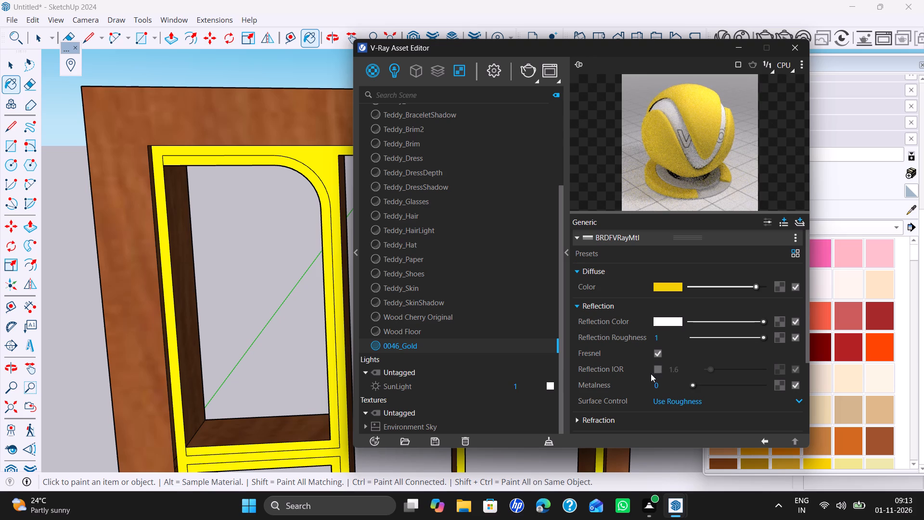
{"action": "scroll", "coordinate": [658, 373], "scroll_direction": "down", "scroll_amount": 2}
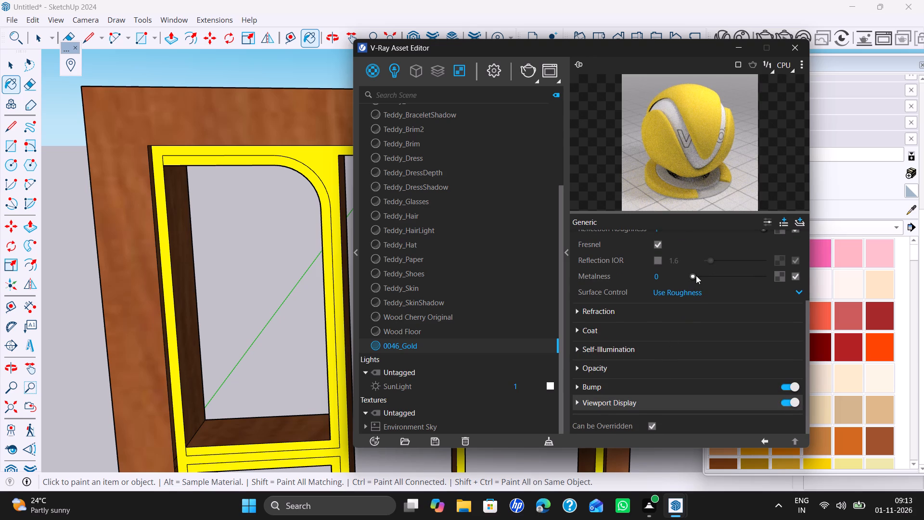
{"action": "left_click_drag", "start_coordinate": [696, 275], "coordinate": [802, 288]}
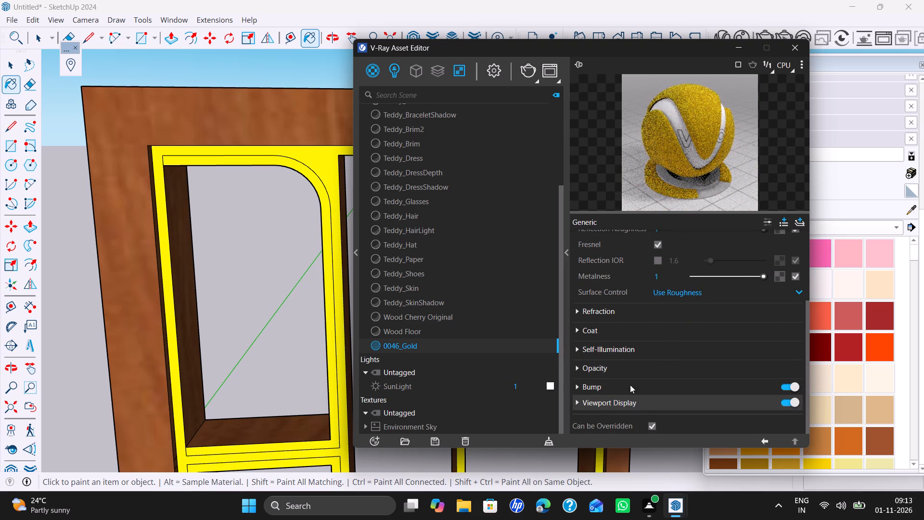
Raise the refraction colour of the 0046_Gold material to a dark grey of about 0.281.
{"action": "left_click", "coordinate": [623, 315]}
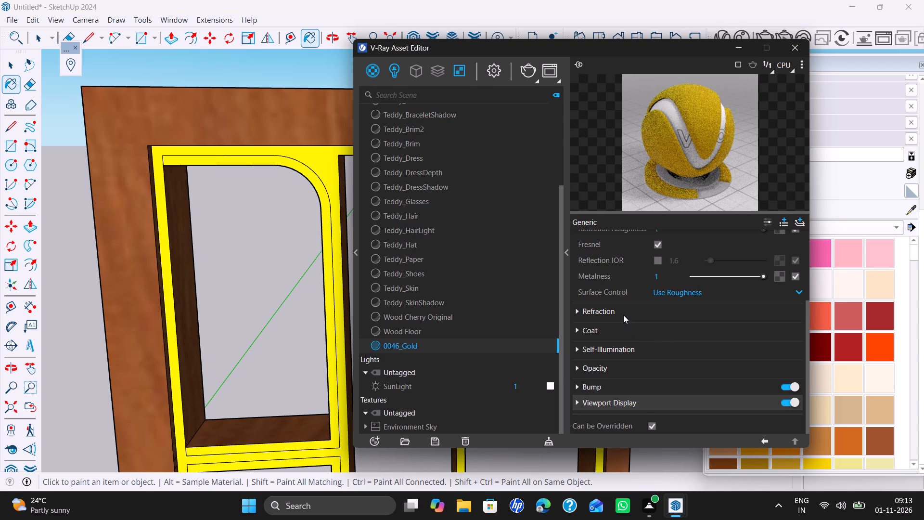
{"action": "left_click", "coordinate": [695, 326]}
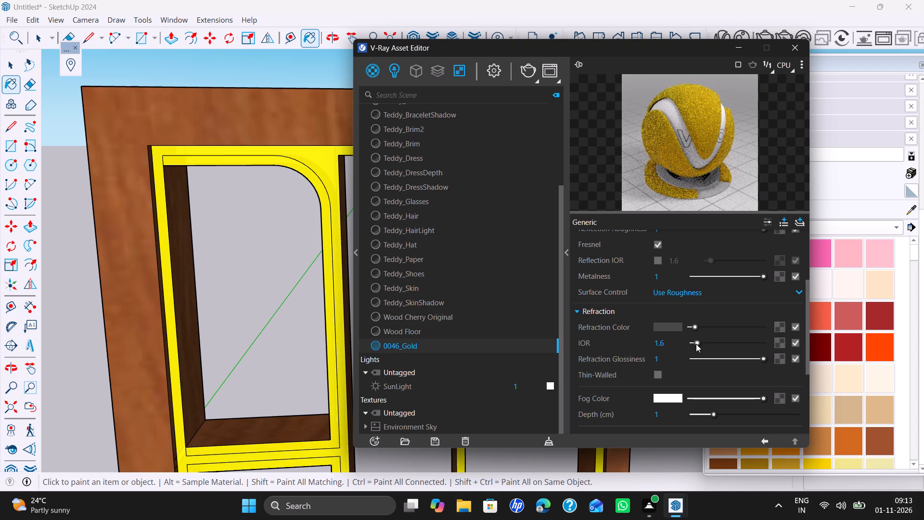
Examine the refraction, opacity, reflection and diffuse settings of the 0046_Gold material.
{"action": "scroll", "coordinate": [693, 361], "scroll_direction": "down", "scroll_amount": 4}
{"action": "scroll", "coordinate": [661, 335], "scroll_direction": "up", "scroll_amount": 1}
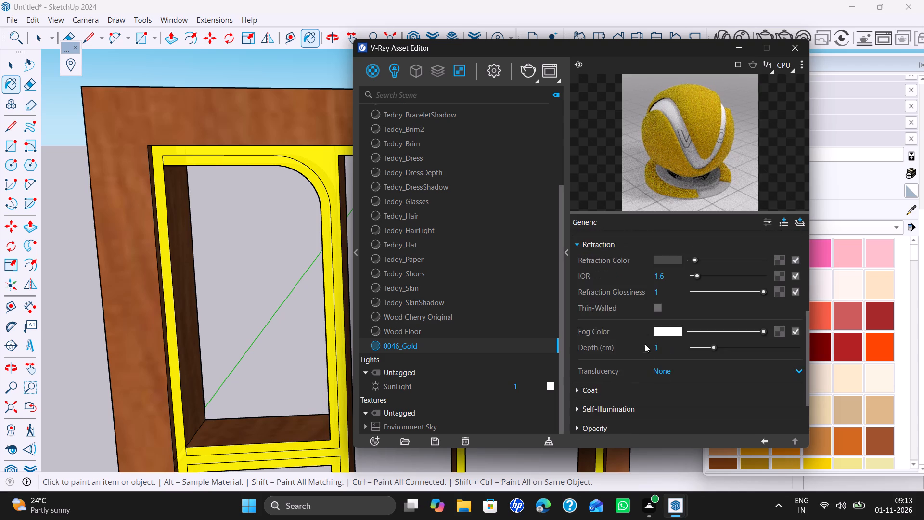
{"action": "scroll", "coordinate": [643, 350], "scroll_direction": "down", "scroll_amount": 2}
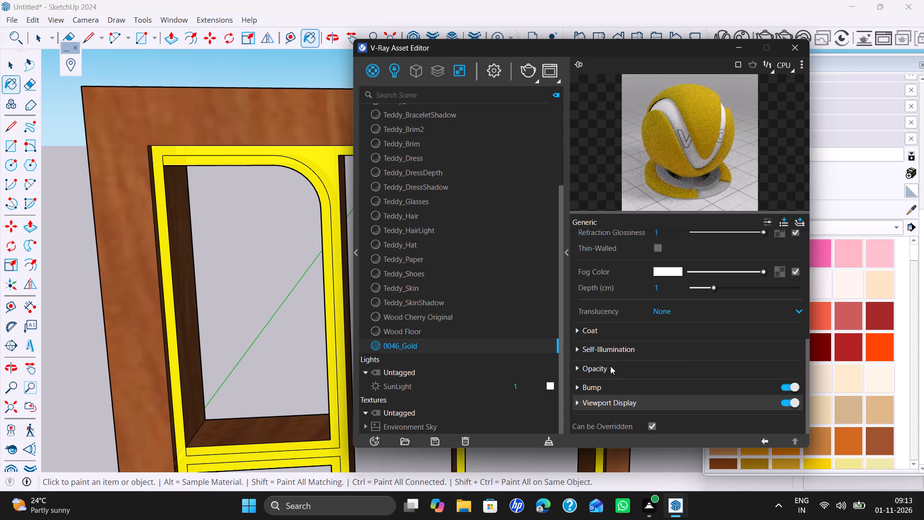
{"action": "left_click", "coordinate": [610, 366]}
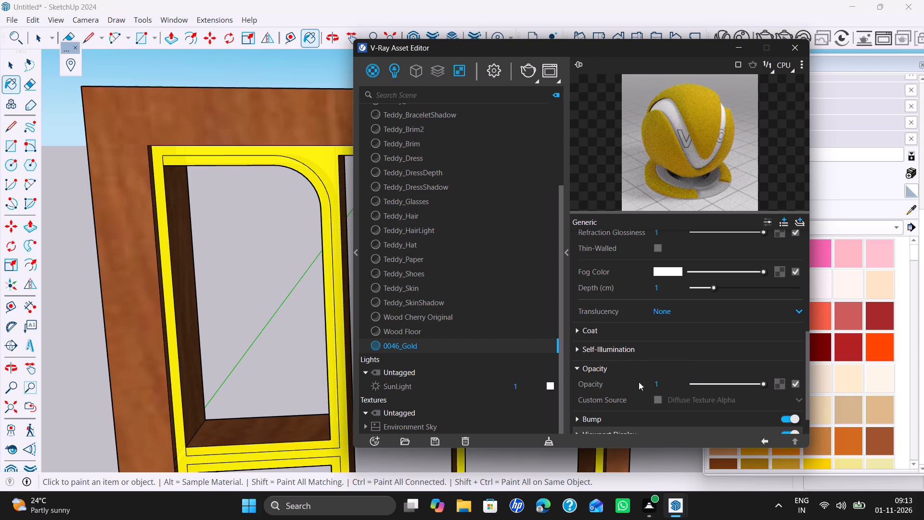
{"action": "scroll", "coordinate": [623, 377], "scroll_direction": "up", "scroll_amount": 9}
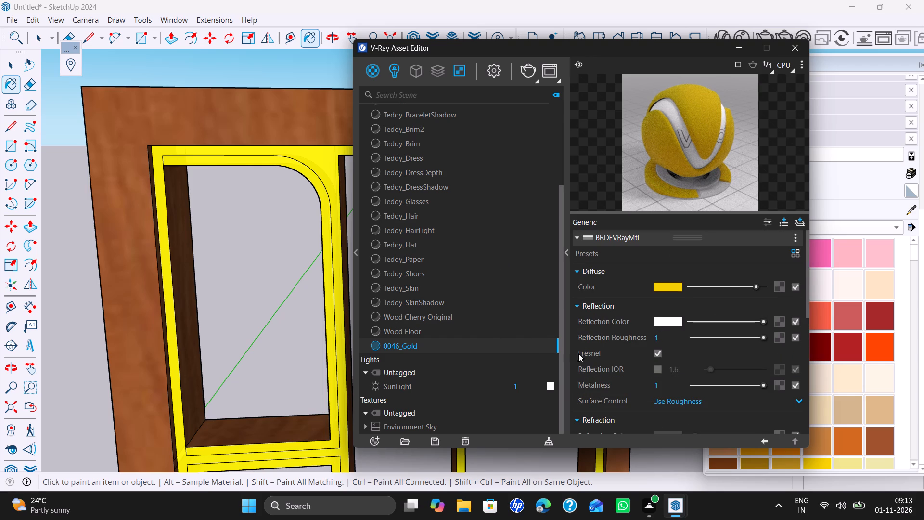
{"action": "scroll", "coordinate": [625, 361], "scroll_direction": "down", "scroll_amount": 7}
{"action": "scroll", "coordinate": [681, 382], "scroll_direction": "down", "scroll_amount": 5}
{"action": "scroll", "coordinate": [680, 383], "scroll_direction": "up", "scroll_amount": 13}
{"action": "scroll", "coordinate": [607, 275], "scroll_direction": "up", "scroll_amount": 5}
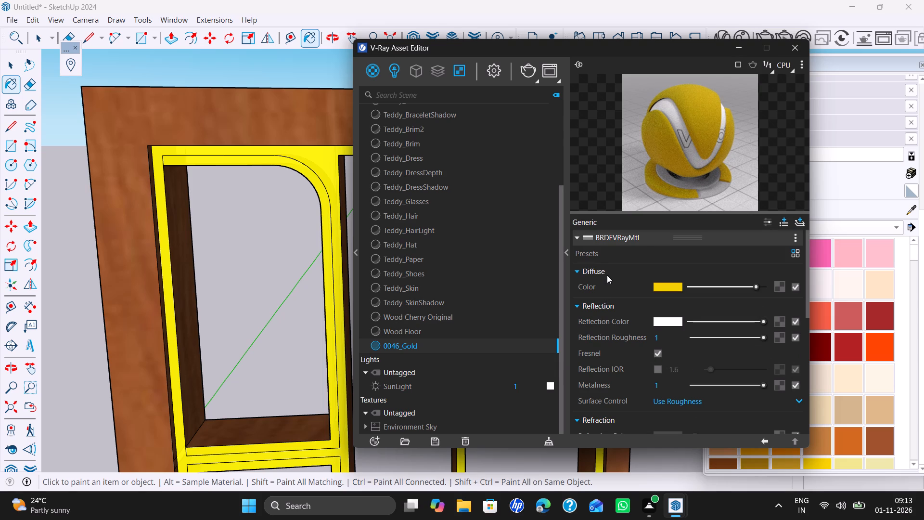
{"action": "left_click", "coordinate": [607, 275]}
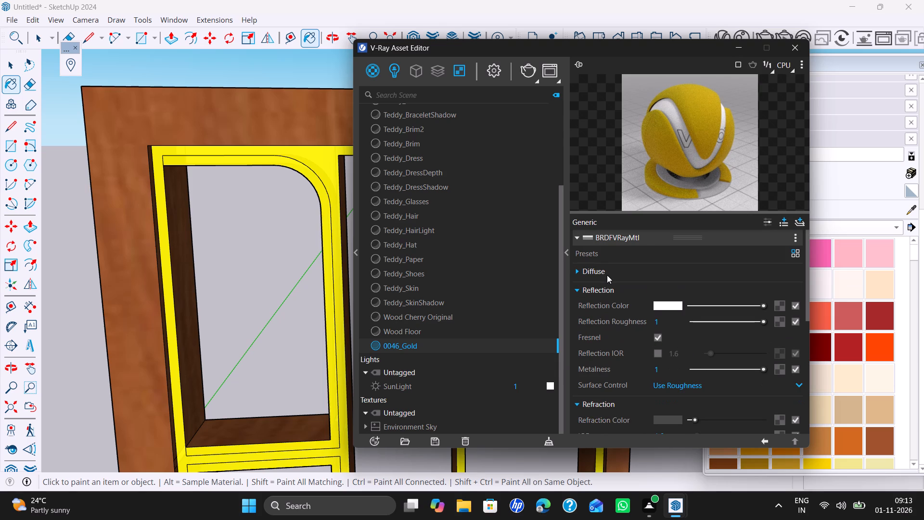
{"action": "left_click", "coordinate": [607, 275]}
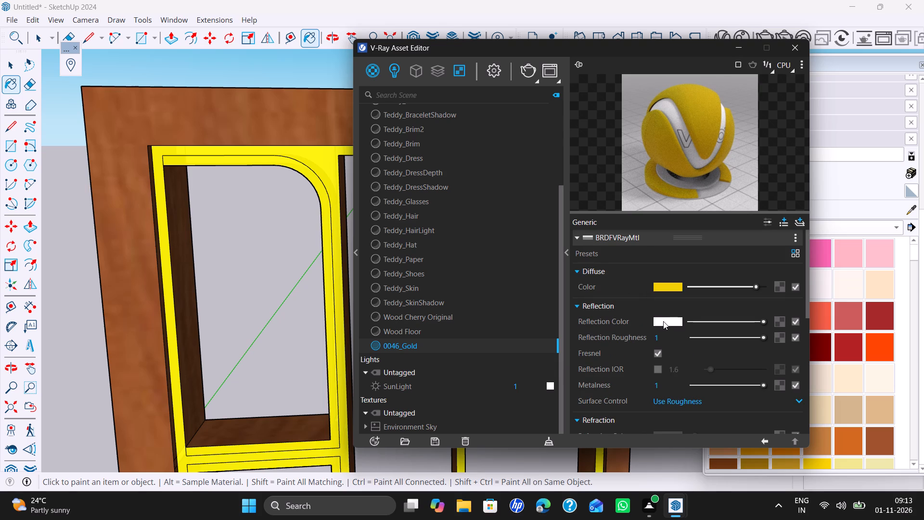
Check the reflection and refraction colour values of 0046_Gold in the colour picker.
{"action": "left_click", "coordinate": [663, 321]}
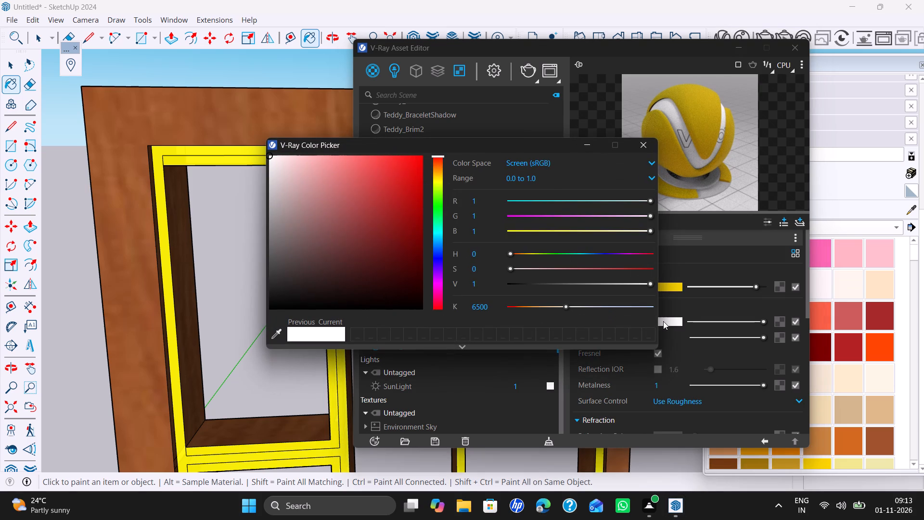
{"action": "left_click", "coordinate": [663, 321]}
{"action": "left_click", "coordinate": [672, 303]}
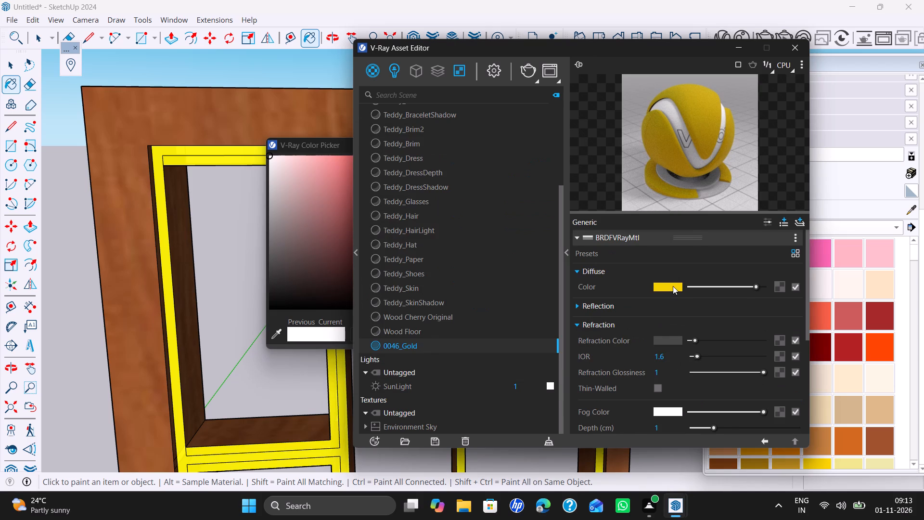
{"action": "left_click", "coordinate": [674, 340]}
{"action": "left_click", "coordinate": [674, 340]}
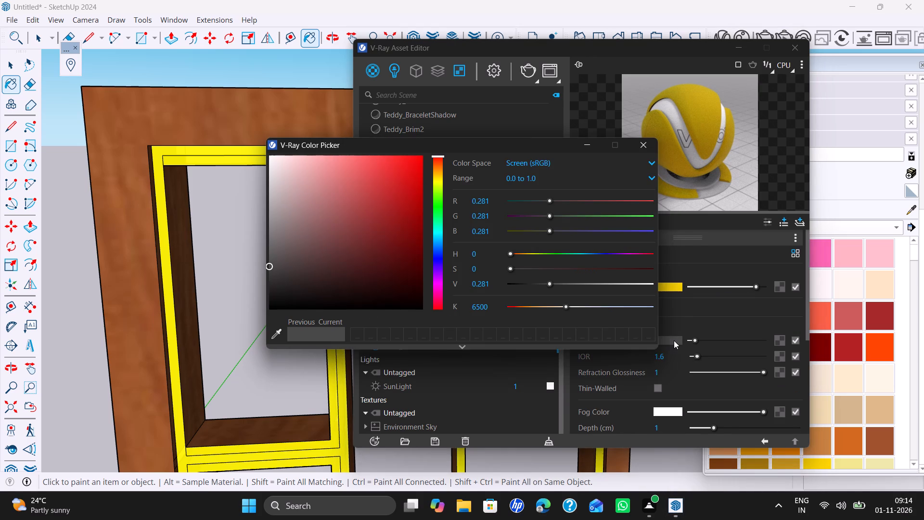
{"action": "left_click", "coordinate": [673, 309]}
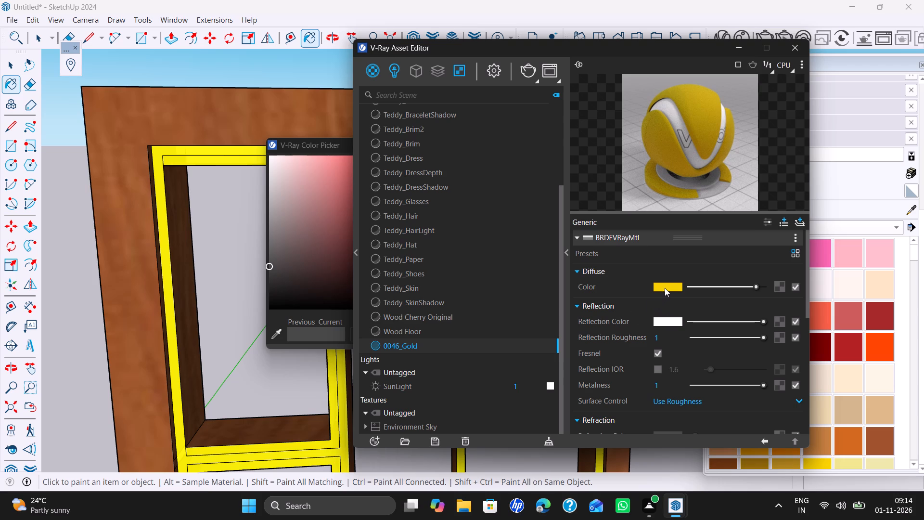
Change the 0046_Gold diffuse colour to a paler gold with R 0.976, G 0.867, B 0.354.
{"action": "left_click", "coordinate": [665, 287]}
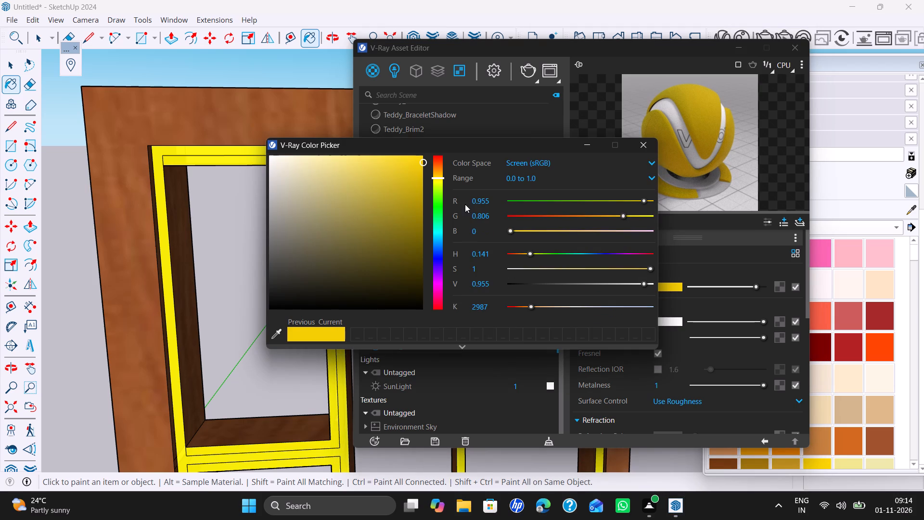
{"action": "scroll", "coordinate": [582, 228], "scroll_direction": "up", "scroll_amount": 1}
{"action": "left_click_drag", "start_coordinate": [519, 229], "coordinate": [525, 230]}
{"action": "left_click", "coordinate": [371, 161]}
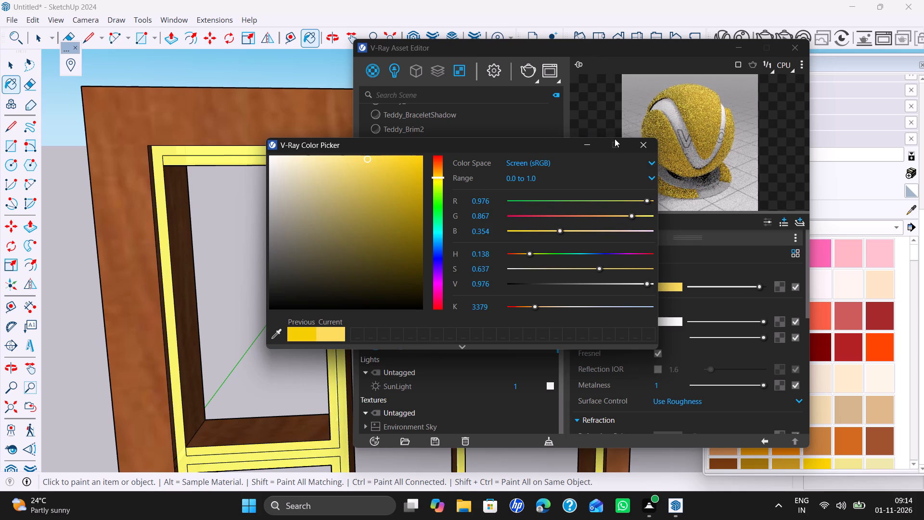
{"action": "left_click", "coordinate": [645, 143]}
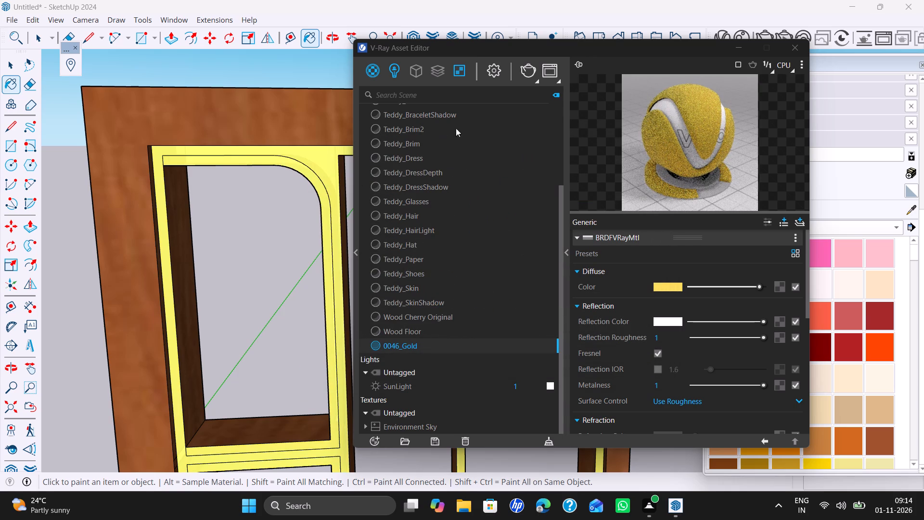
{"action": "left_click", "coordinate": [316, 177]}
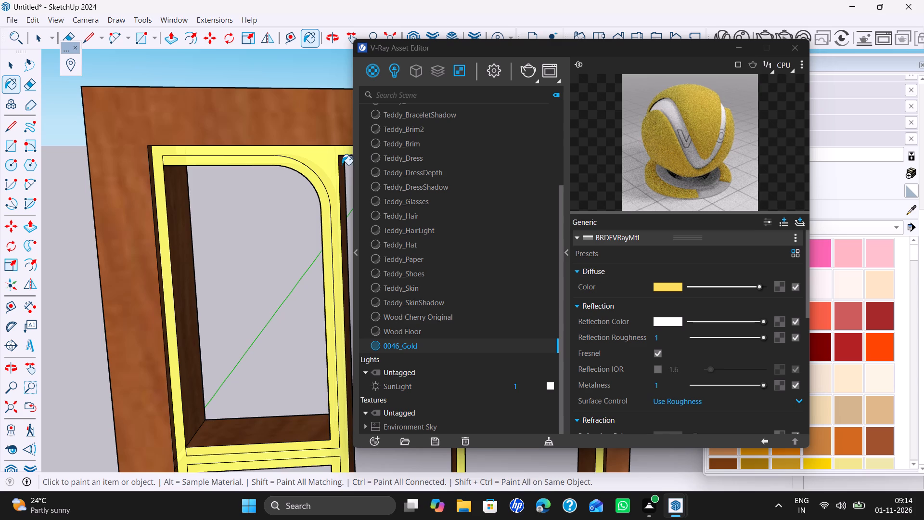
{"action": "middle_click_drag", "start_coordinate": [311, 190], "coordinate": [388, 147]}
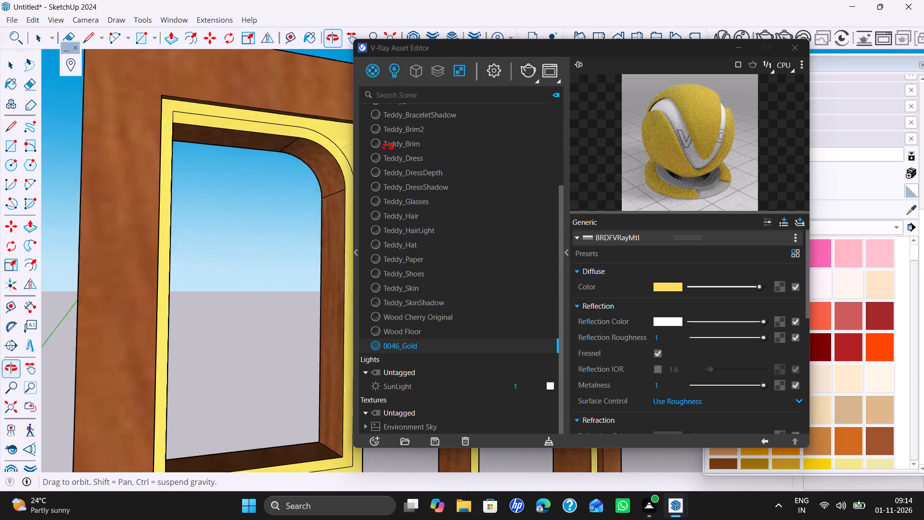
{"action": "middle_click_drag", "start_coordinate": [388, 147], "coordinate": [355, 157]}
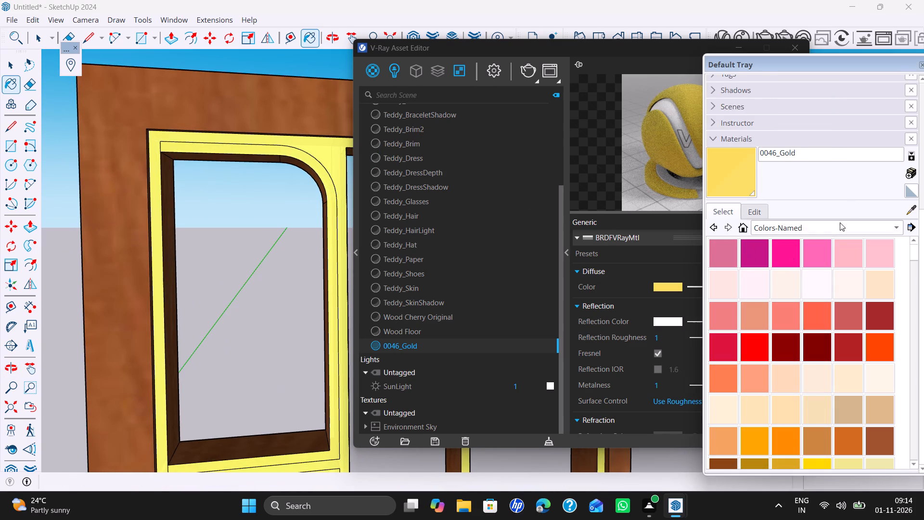
Set the refraction colour of the 0046_Gold material to black and its refraction IOR to 0, and close the V-Ray Asset Editor.
{"action": "scroll", "coordinate": [857, 191], "scroll_direction": "up", "scroll_amount": 1}
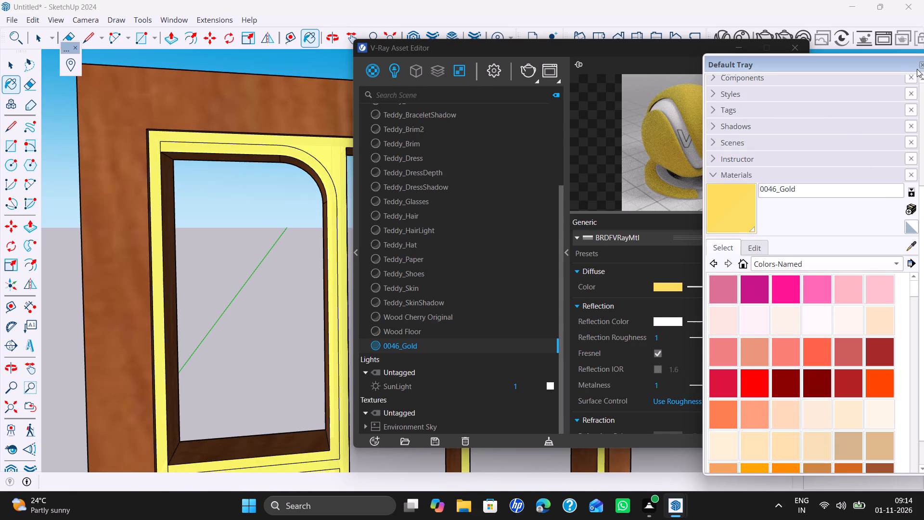
{"action": "left_click", "coordinate": [921, 68]}
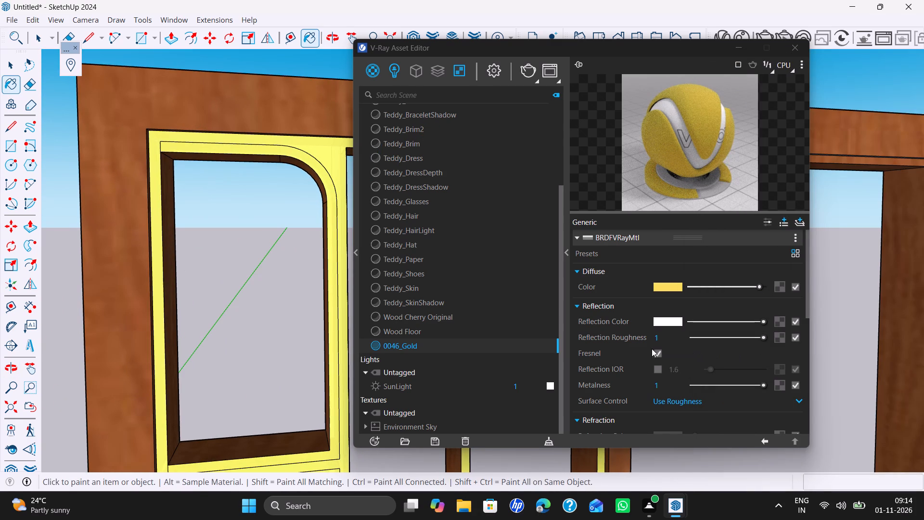
{"action": "scroll", "coordinate": [653, 352], "scroll_direction": "down", "scroll_amount": 1}
{"action": "scroll", "coordinate": [690, 374], "scroll_direction": "down", "scroll_amount": 1}
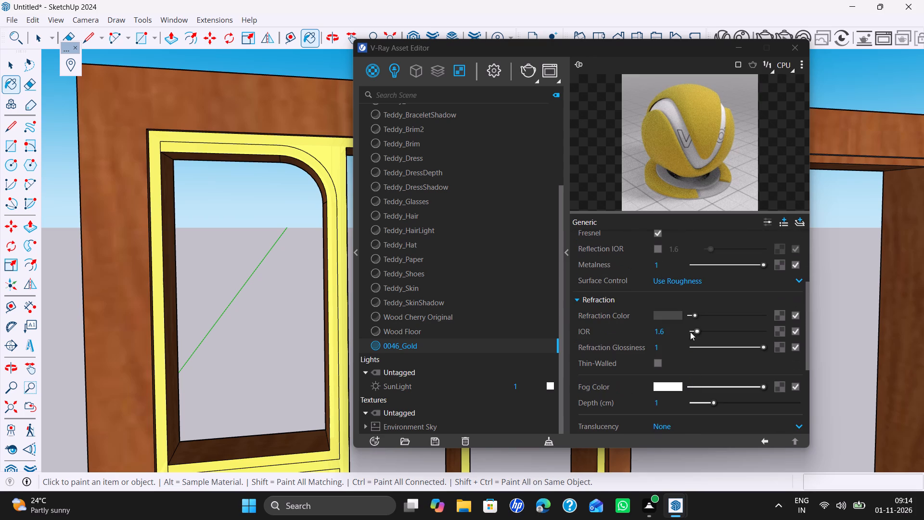
{"action": "left_click_drag", "start_coordinate": [698, 314], "coordinate": [671, 322]}
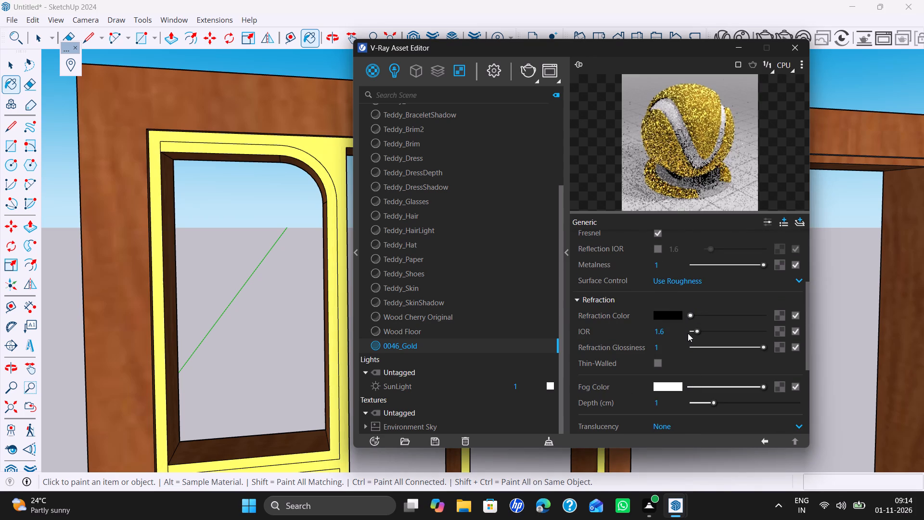
{"action": "left_click_drag", "start_coordinate": [695, 331], "coordinate": [655, 340]}
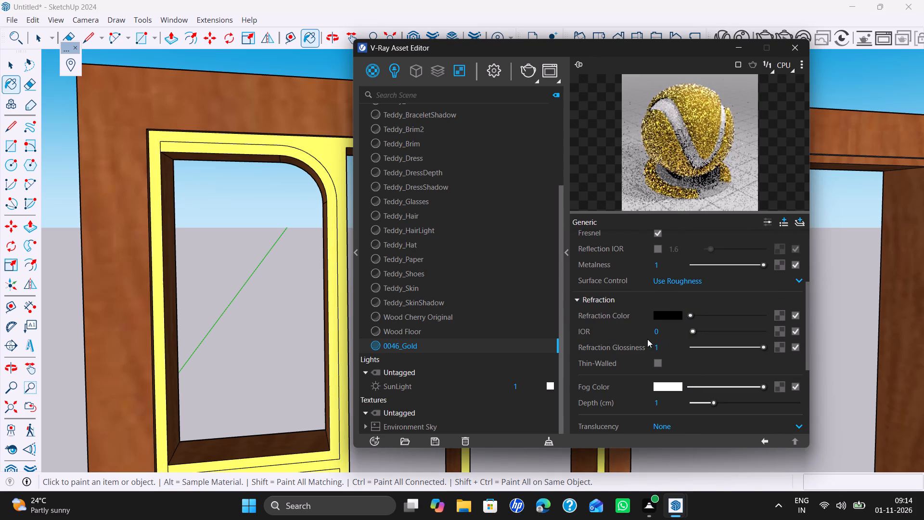
{"action": "middle_click_drag", "start_coordinate": [272, 235], "coordinate": [289, 236]}
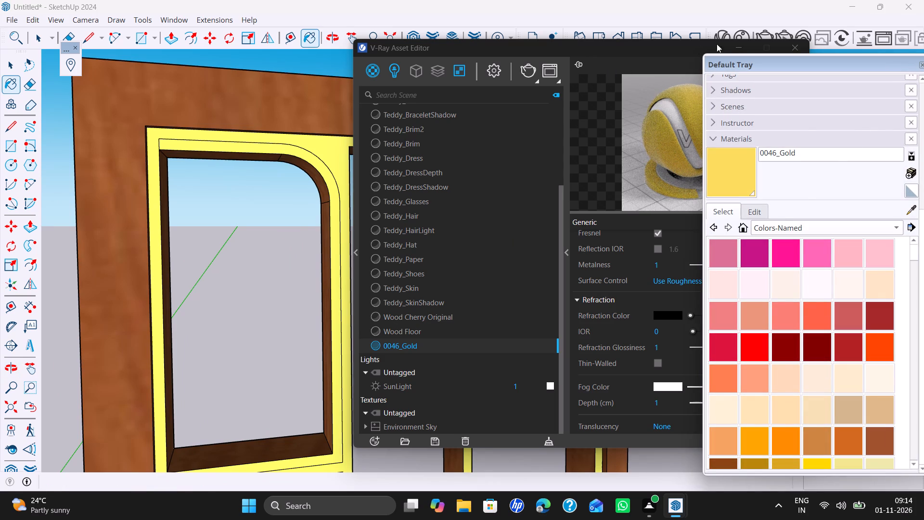
{"action": "left_click", "coordinate": [803, 44]}
Examine the finishes on the gold-framed partition, the slatted shelf unit and the shelving unit with turquoise doors.
{"action": "scroll", "coordinate": [518, 172], "scroll_direction": "up", "scroll_amount": 1}
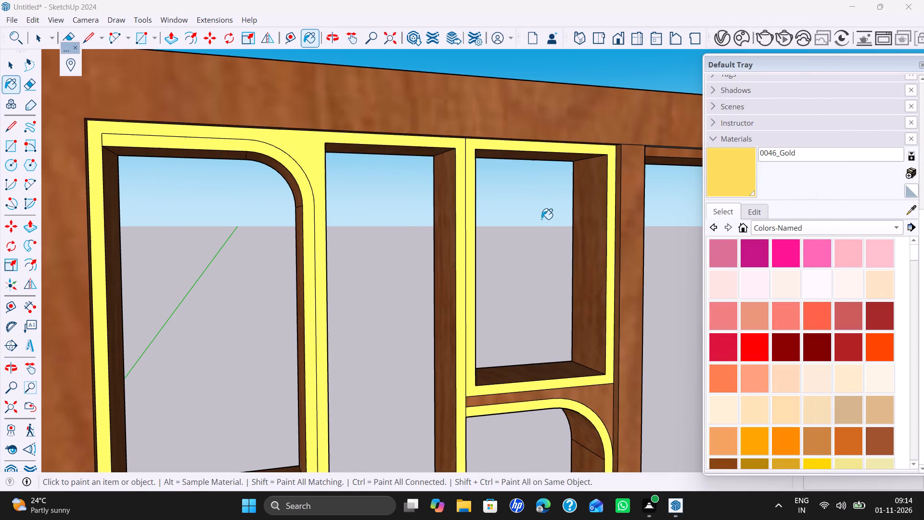
{"action": "left_click", "coordinate": [609, 330]}
{"action": "key", "text": "space"}
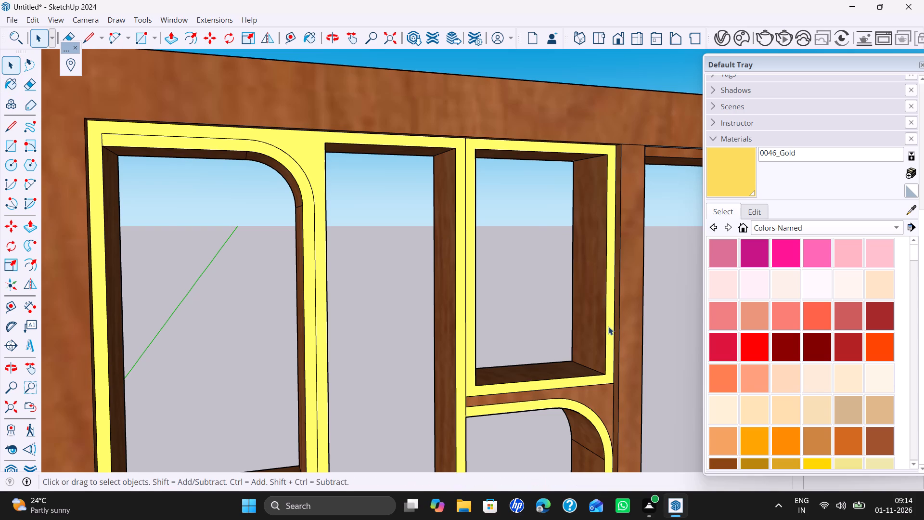
{"action": "scroll", "coordinate": [607, 319], "scroll_direction": "down", "scroll_amount": 5}
{"action": "middle_click_drag", "start_coordinate": [592, 319], "coordinate": [485, 321]}
{"action": "scroll", "coordinate": [492, 319], "scroll_direction": "down", "scroll_amount": 1}
{"action": "scroll", "coordinate": [548, 320], "scroll_direction": "down", "scroll_amount": 11}
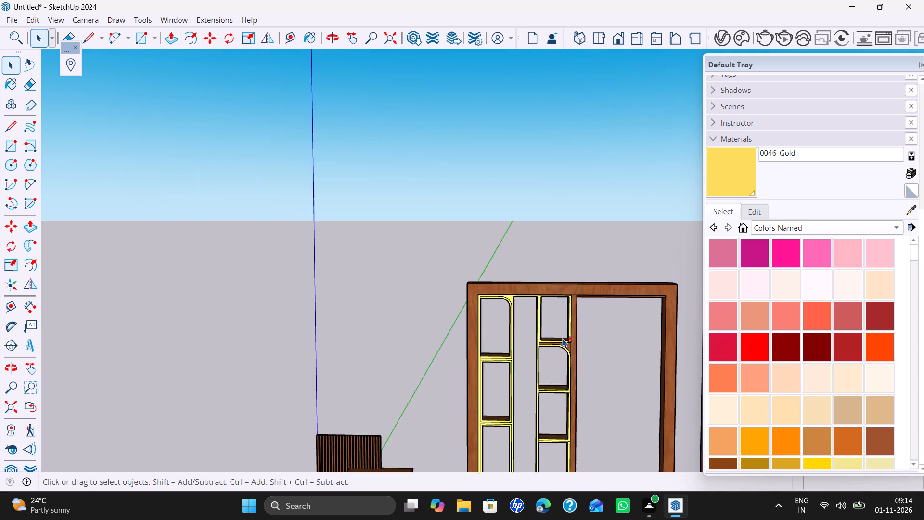
{"action": "middle_click_drag", "start_coordinate": [562, 338], "coordinate": [522, 238], "text": "shift"}
{"action": "middle_click_drag", "start_coordinate": [542, 290], "coordinate": [571, 255]}
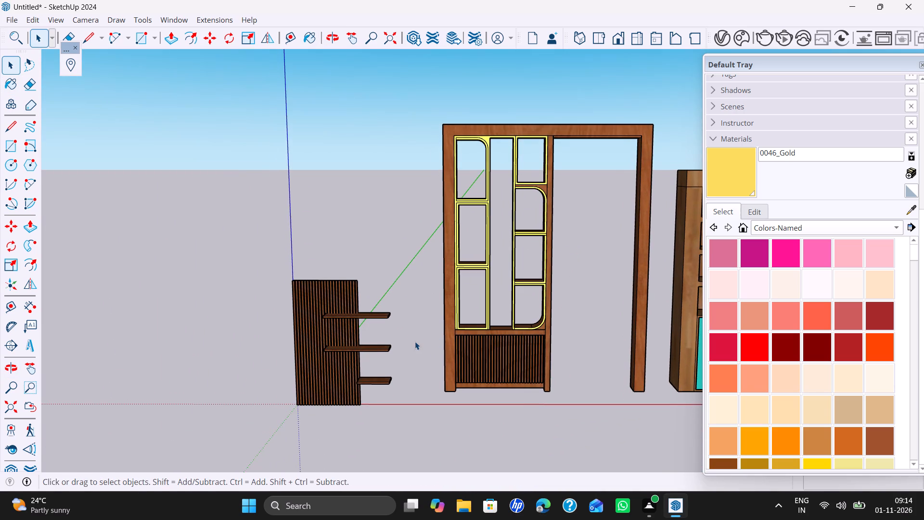
{"action": "middle_click_drag", "start_coordinate": [415, 341], "coordinate": [369, 306]}
{"action": "middle_click_drag", "start_coordinate": [538, 295], "coordinate": [539, 364]}
{"action": "scroll", "coordinate": [562, 349], "scroll_direction": "down", "scroll_amount": 4}
{"action": "middle_click_drag", "start_coordinate": [563, 351], "coordinate": [514, 359], "text": "shift"}
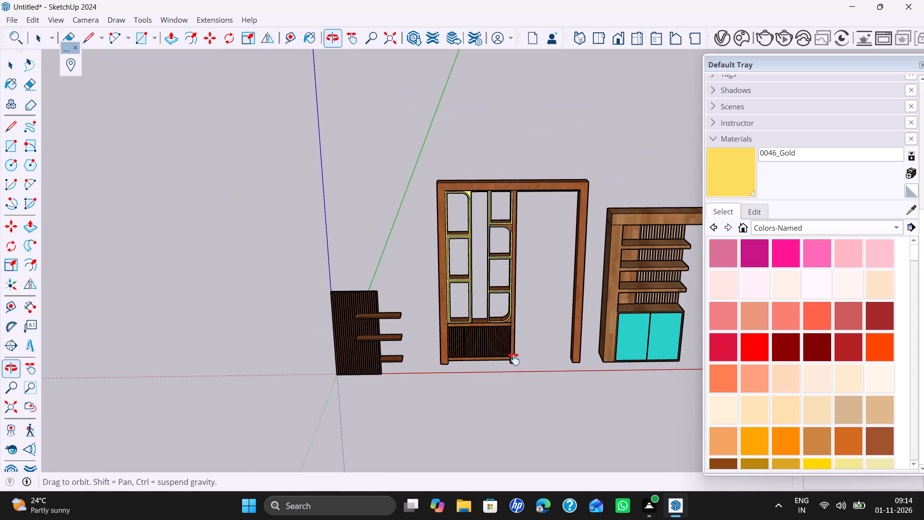
{"action": "middle_click_drag", "start_coordinate": [514, 359], "coordinate": [314, 364], "text": "shift"}
{"action": "middle_click_drag", "start_coordinate": [489, 379], "coordinate": [401, 377]}
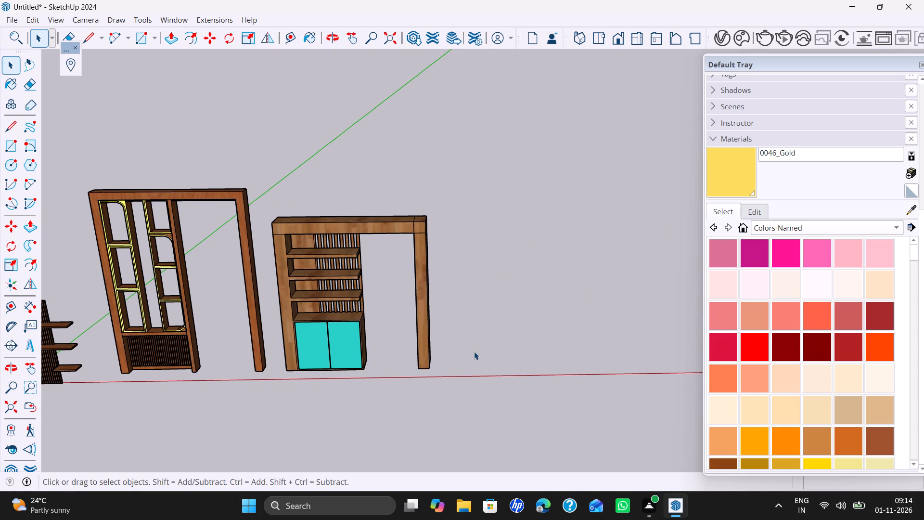
{"action": "scroll", "coordinate": [466, 351], "scroll_direction": "down", "scroll_amount": 3}
{"action": "middle_click_drag", "start_coordinate": [462, 353], "coordinate": [426, 368]}
{"action": "middle_click_drag", "start_coordinate": [424, 353], "coordinate": [425, 286]}
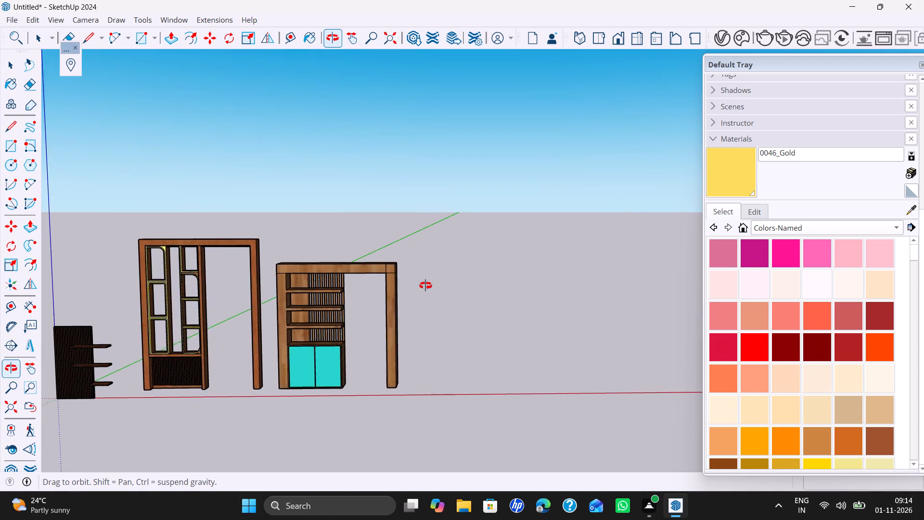
{"action": "middle_click_drag", "start_coordinate": [425, 286], "coordinate": [597, 256]}
{"action": "scroll", "coordinate": [478, 295], "scroll_direction": "up", "scroll_amount": 3}
{"action": "middle_click_drag", "start_coordinate": [491, 306], "coordinate": [375, 325], "text": "shift"}
{"action": "middle_click_drag", "start_coordinate": [471, 329], "coordinate": [447, 332]}
{"action": "scroll", "coordinate": [447, 332], "scroll_direction": "up", "scroll_amount": 1}
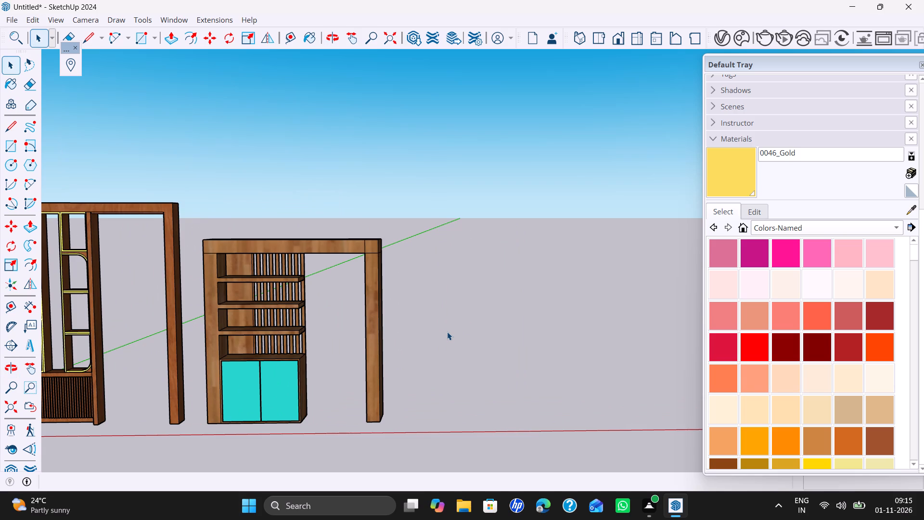
{"action": "scroll", "coordinate": [447, 332], "scroll_direction": "up", "scroll_amount": 1}
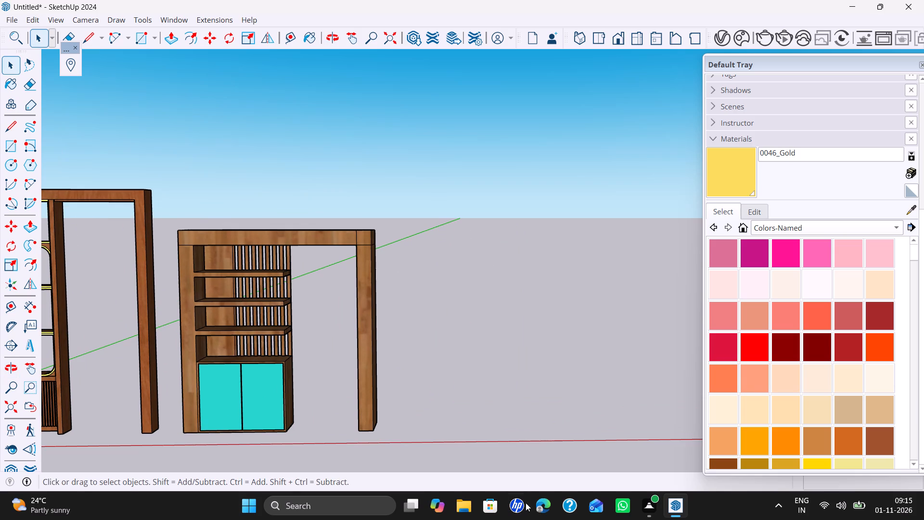
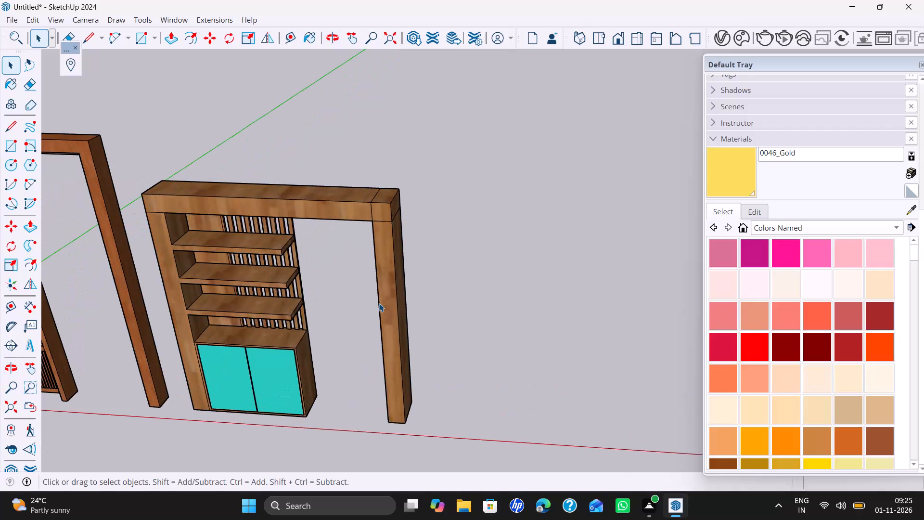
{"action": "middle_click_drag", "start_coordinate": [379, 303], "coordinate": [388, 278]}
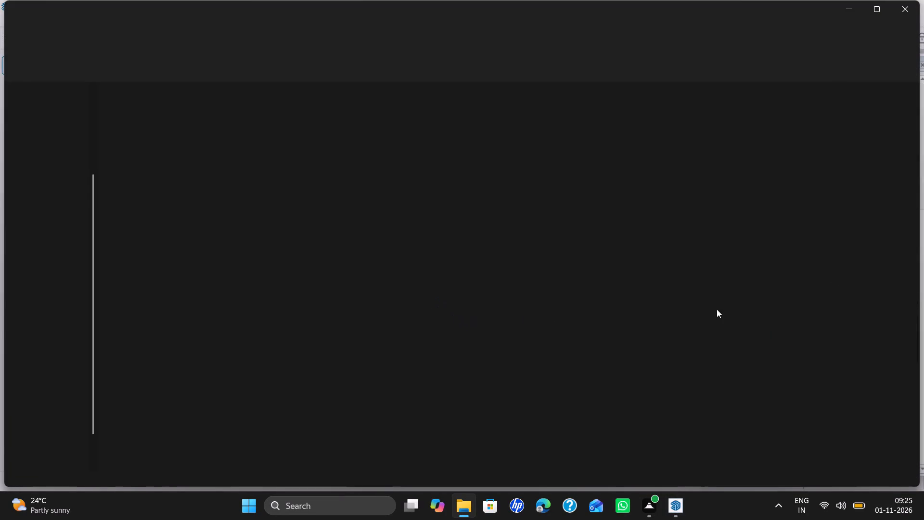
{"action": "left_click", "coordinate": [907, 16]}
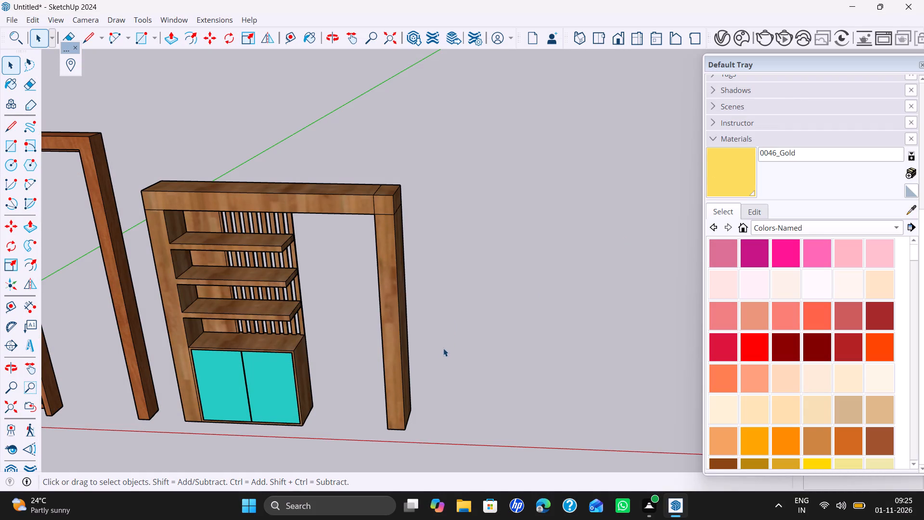
Draw a 3' by 6" rectangle with the Line tool on the ground beside the shelving unit with turquoise doors.
{"action": "scroll", "coordinate": [442, 351], "scroll_direction": "down", "scroll_amount": 1}
{"action": "middle_click_drag", "start_coordinate": [441, 351], "coordinate": [329, 398], "text": "shift"}
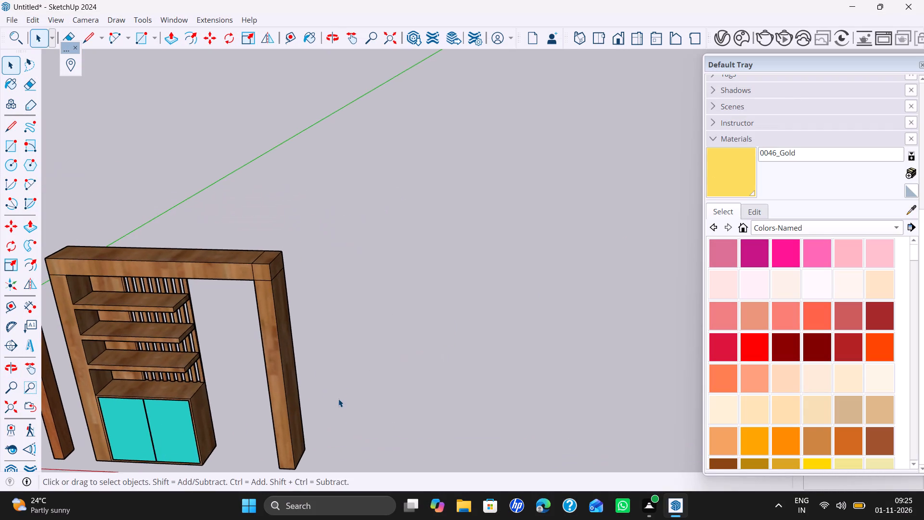
{"action": "middle_click_drag", "start_coordinate": [343, 399], "coordinate": [366, 270]}
{"action": "scroll", "coordinate": [368, 335], "scroll_direction": "down", "scroll_amount": 2}
{"action": "middle_click_drag", "start_coordinate": [368, 336], "coordinate": [355, 324], "text": "shift"}
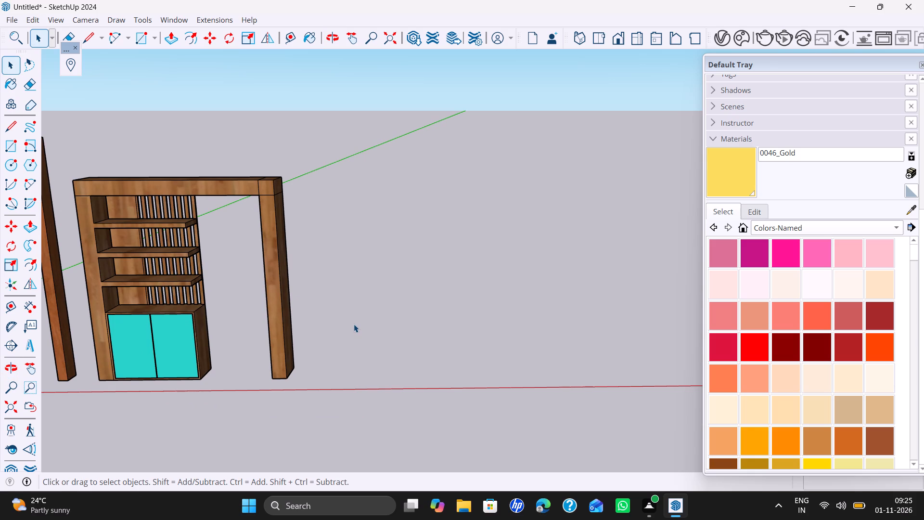
{"action": "key", "text": "l"}
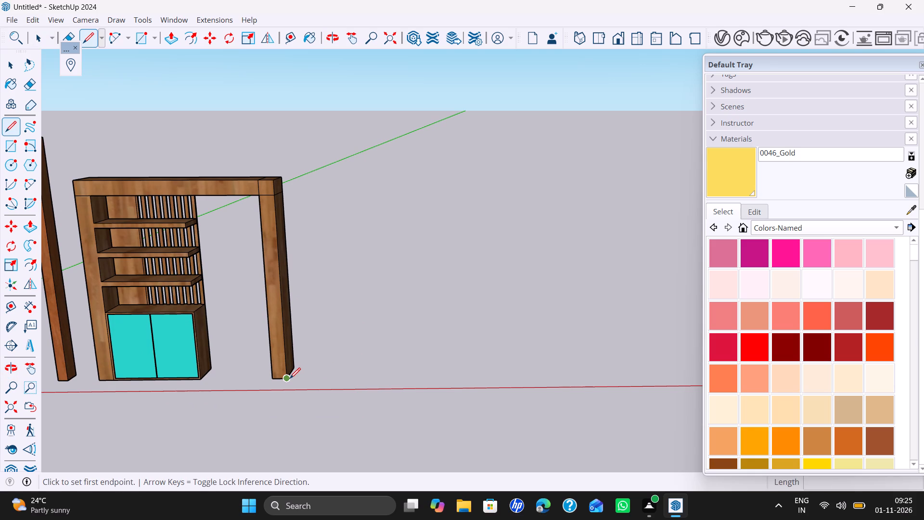
{"action": "left_click", "coordinate": [350, 380]}
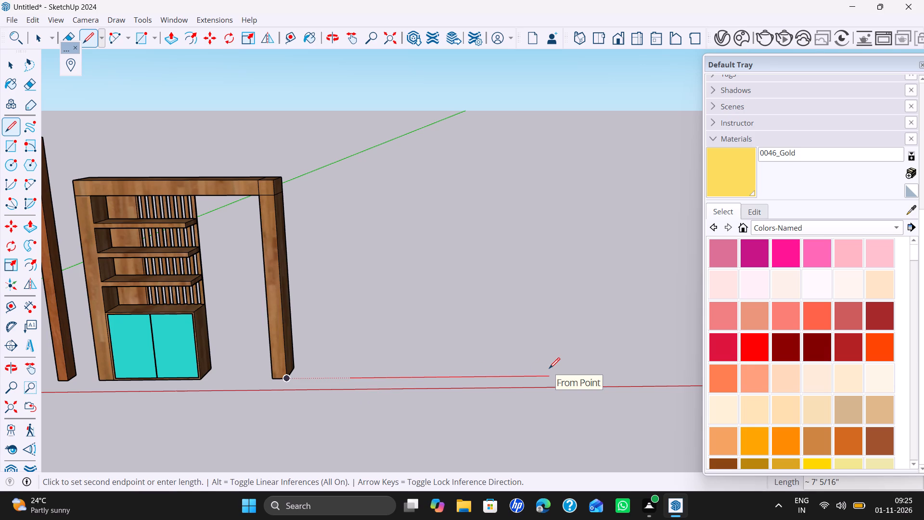
{"action": "type", "text": "3'"}
{"action": "key", "text": "Return"}
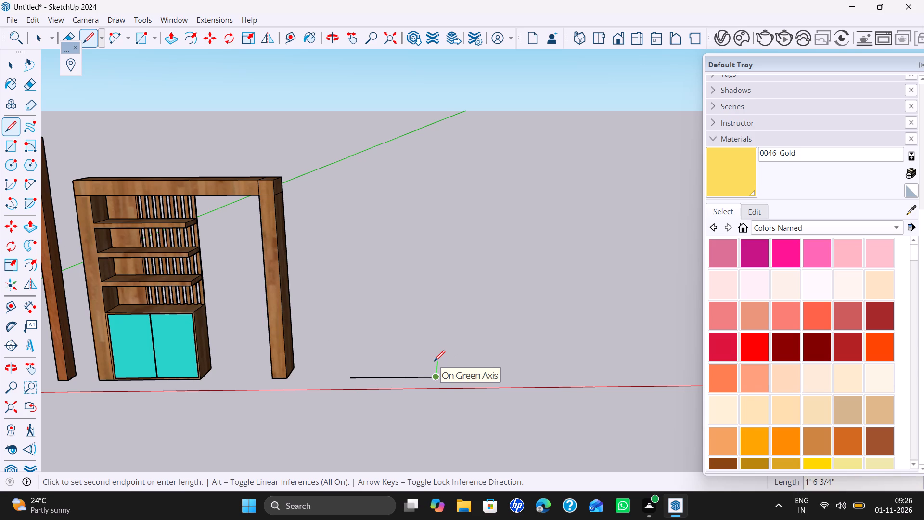
{"action": "type", "text": "6\""}
{"action": "key", "text": "Return"}
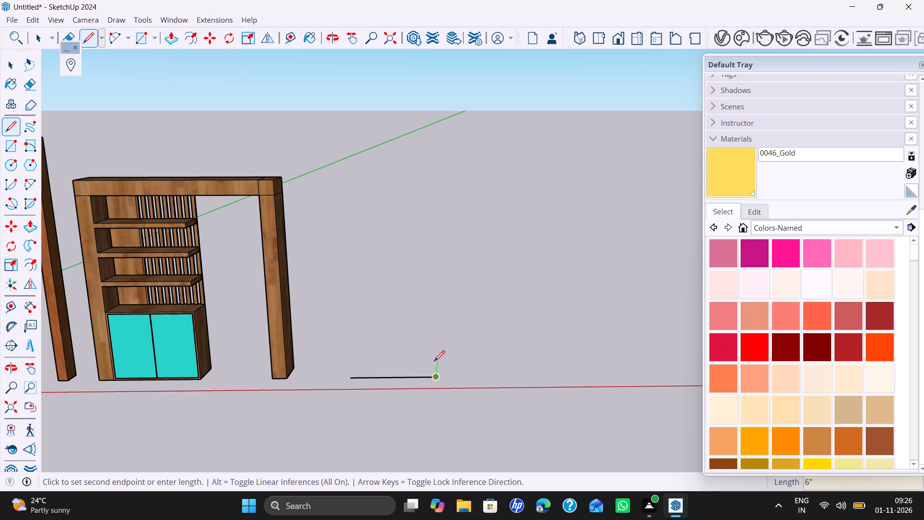
{"action": "left_click", "coordinate": [355, 369]}
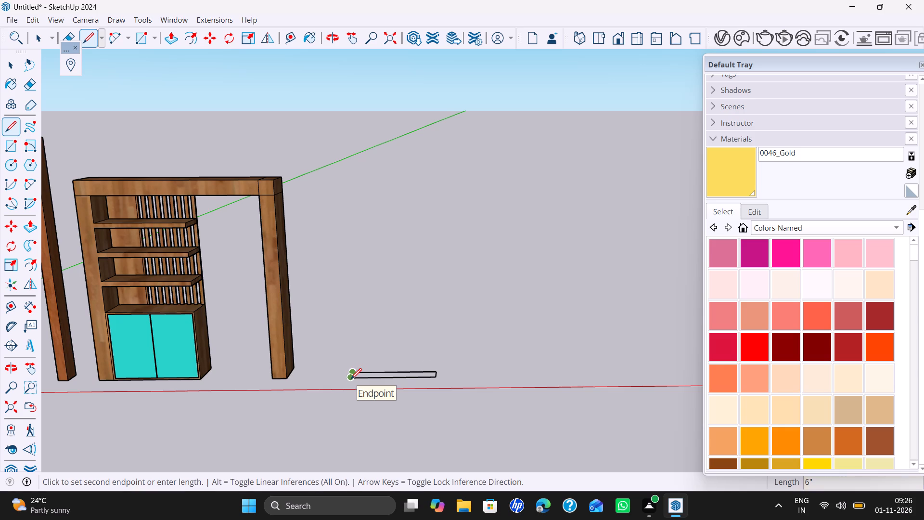
{"action": "left_click", "coordinate": [351, 379]}
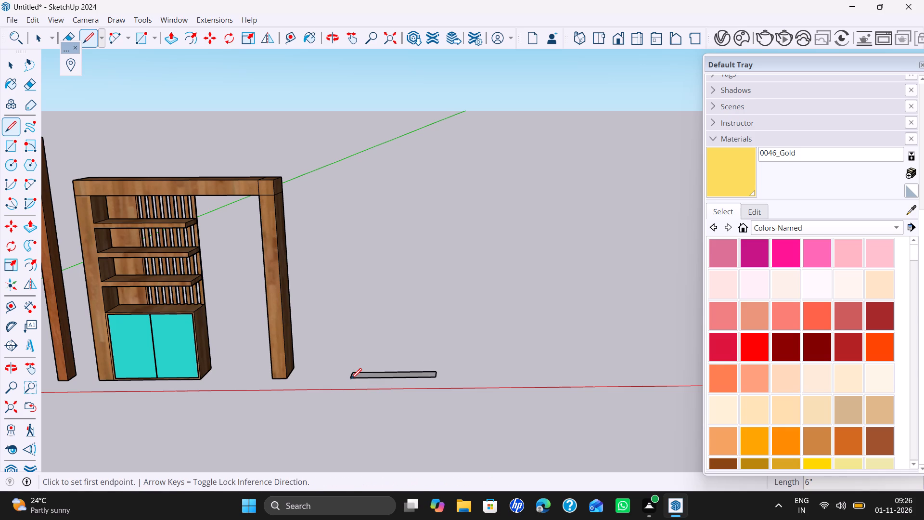
{"action": "key", "text": "space"}
Copy the rectangle's short edge farthest from the shelving unit 18 mm inward to mark off a narrow end strip.
{"action": "scroll", "coordinate": [427, 373], "scroll_direction": "up", "scroll_amount": 4}
{"action": "left_click", "coordinate": [438, 373]}
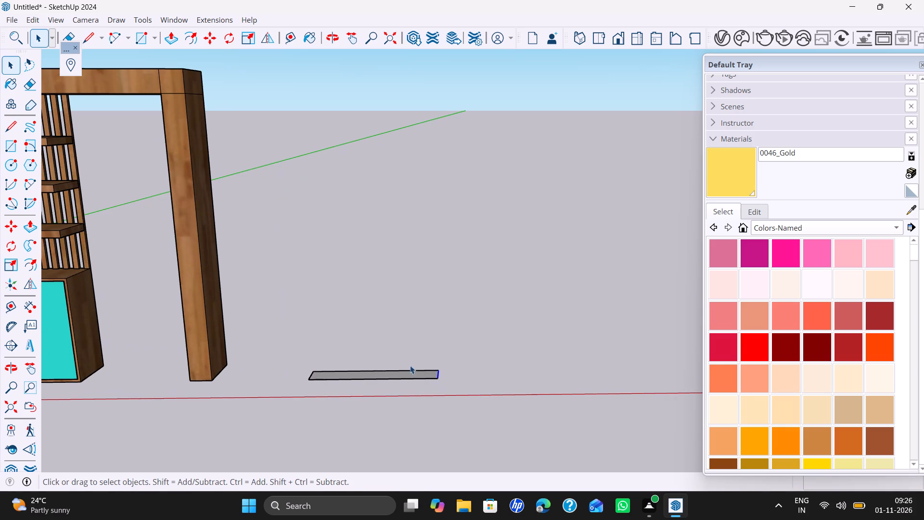
{"action": "middle_click_drag", "start_coordinate": [401, 371], "coordinate": [411, 428]}
{"action": "scroll", "coordinate": [411, 428], "scroll_direction": "up", "scroll_amount": 1}
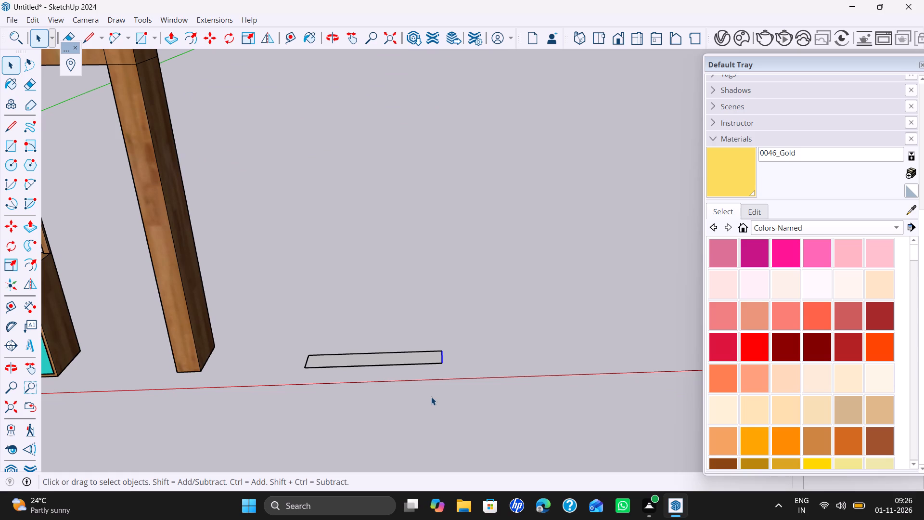
{"action": "key", "text": "m"}
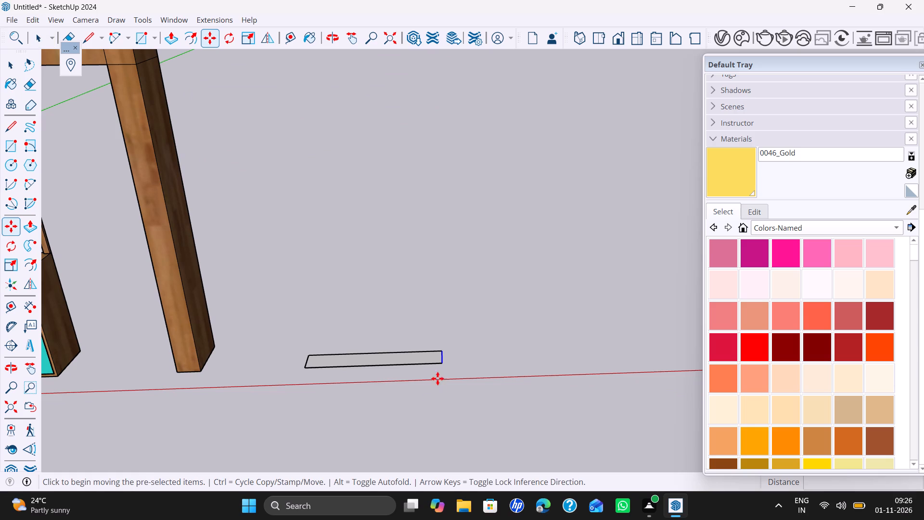
{"action": "left_click", "coordinate": [440, 360]}
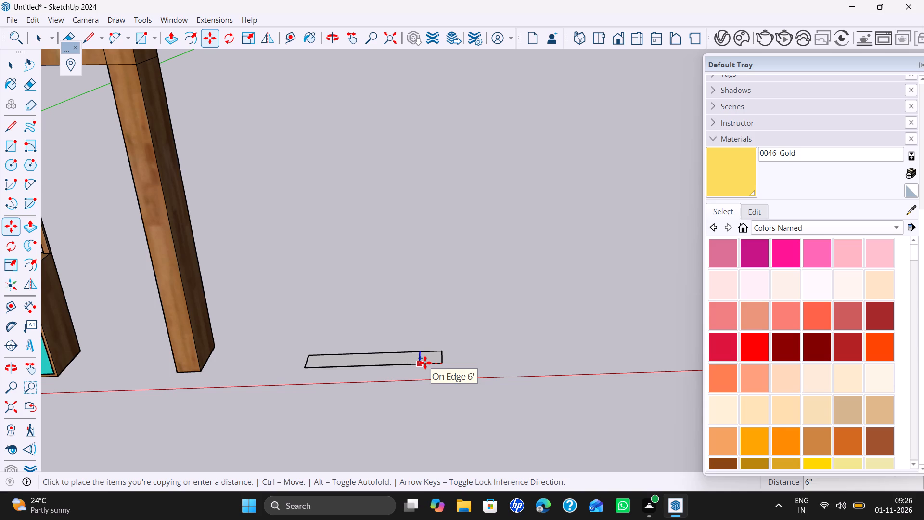
{"action": "type", "text": "18"}
{"action": "type", "text": ",,"}
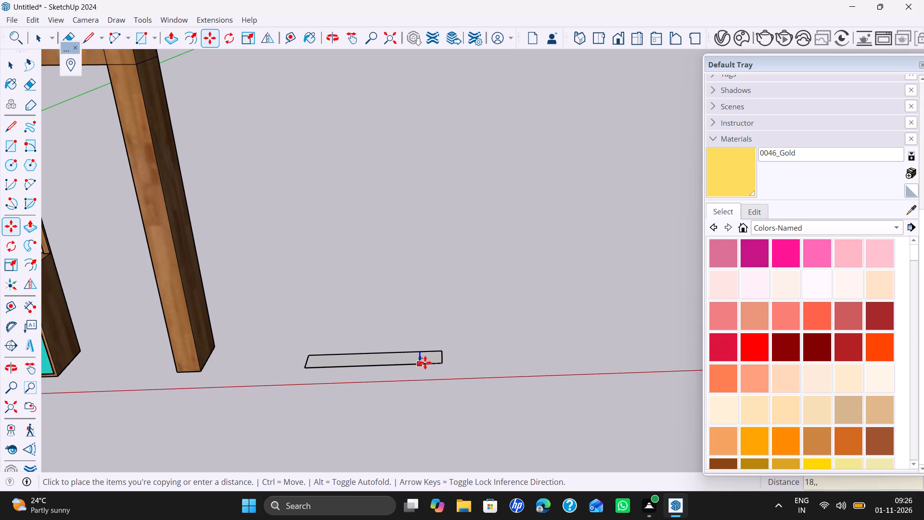
{"action": "key", "text": "BackSpace"}
{"action": "key", "text": "BackSpace"}
{"action": "type", "text": "mm"}
{"action": "key", "text": "Return"}
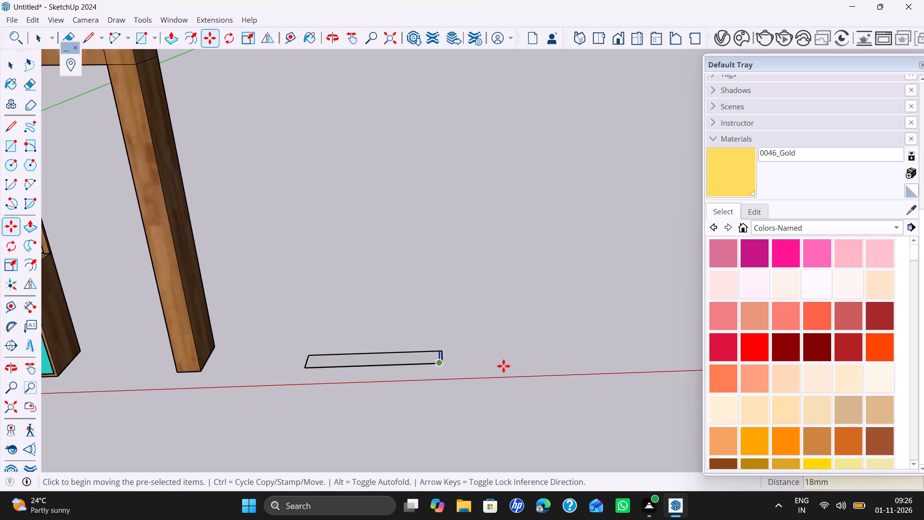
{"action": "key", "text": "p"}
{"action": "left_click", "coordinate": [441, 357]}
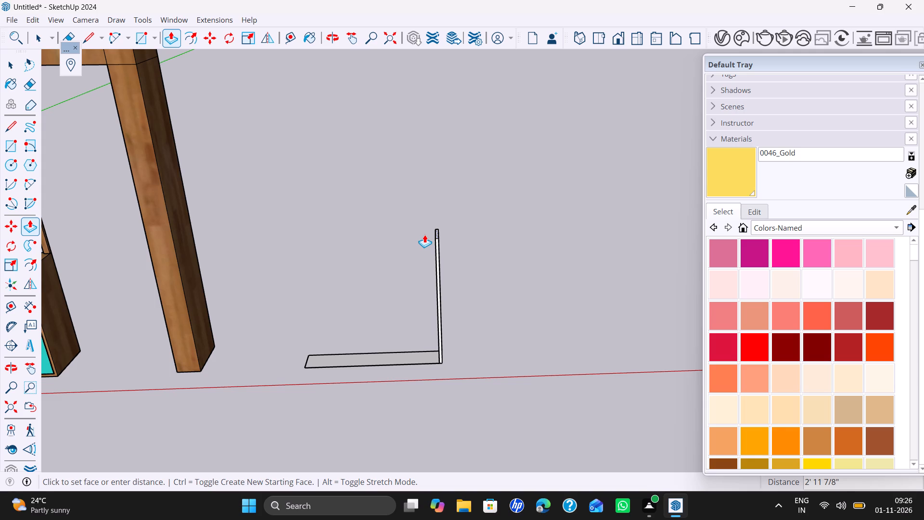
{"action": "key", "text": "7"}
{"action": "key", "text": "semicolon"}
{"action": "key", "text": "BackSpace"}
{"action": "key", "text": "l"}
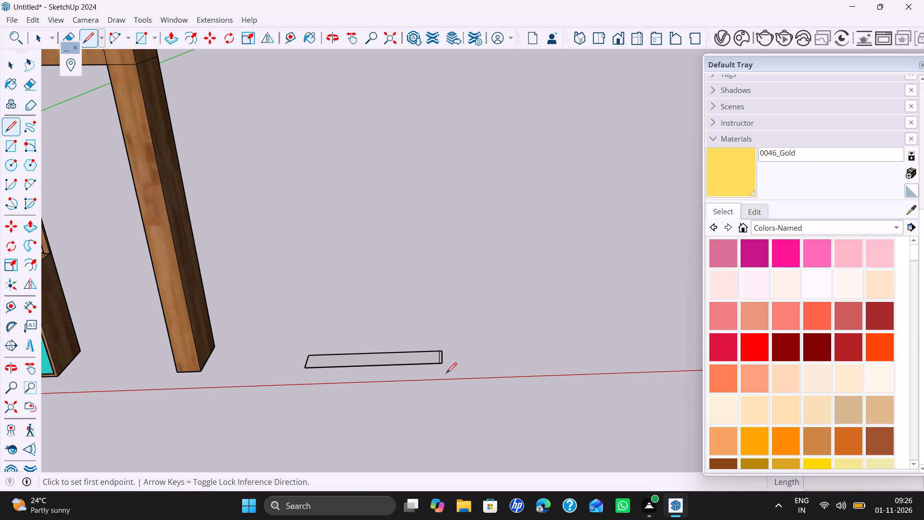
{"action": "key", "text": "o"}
Push/Pull the narrow 18 mm end strip of the rectangle up 7' as a vertical panel.
{"action": "key", "text": "p"}
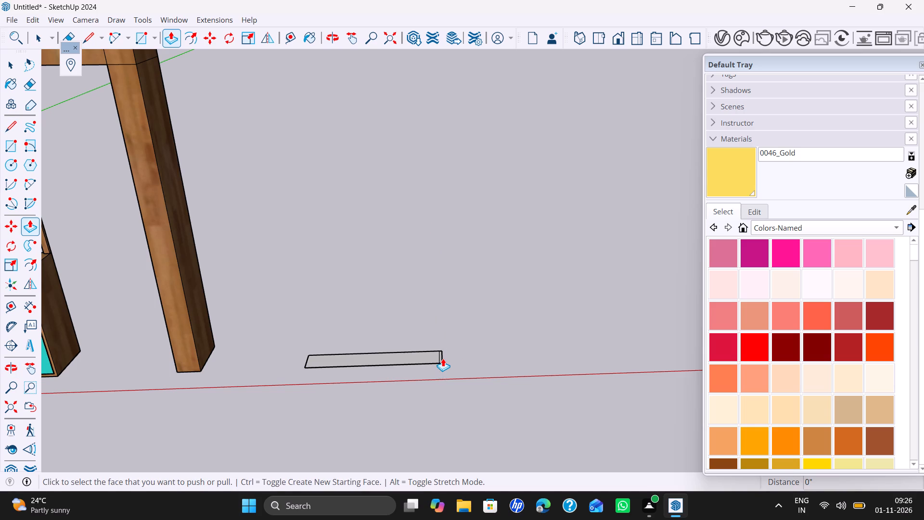
{"action": "left_click", "coordinate": [441, 357]}
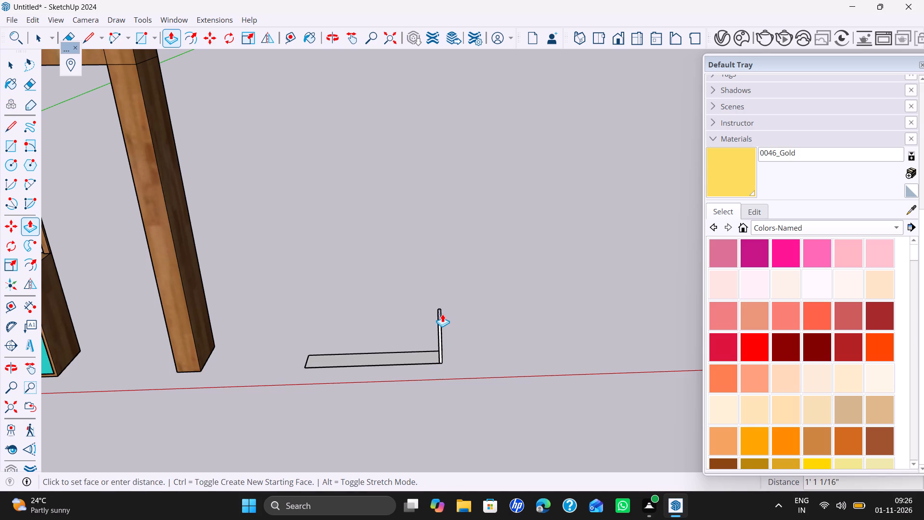
{"action": "type", "text": "7'"}
{"action": "key", "text": "Return"}
Push/Pull the top face of the vertical panel up 18 mm as a new starting face, keeping a dividing edge.
{"action": "scroll", "coordinate": [439, 319], "scroll_direction": "down", "scroll_amount": 6}
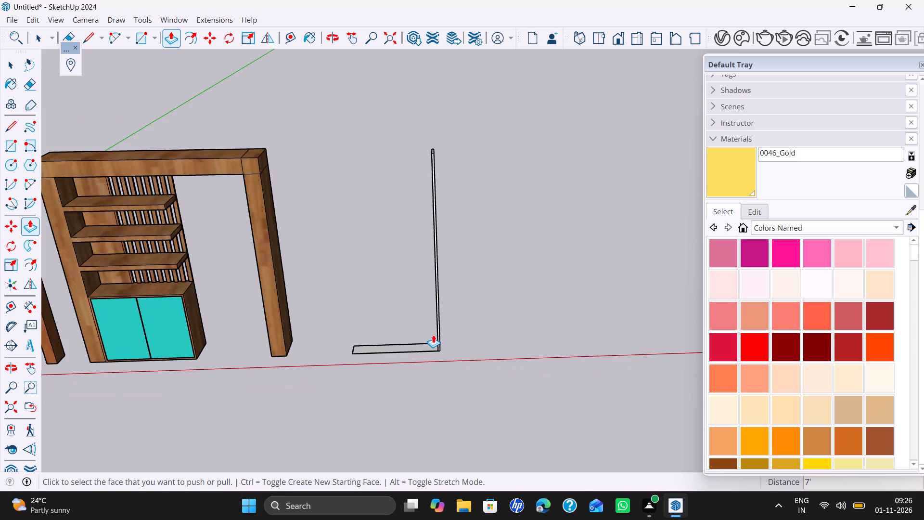
{"action": "scroll", "coordinate": [448, 147], "scroll_direction": "up", "scroll_amount": 2}
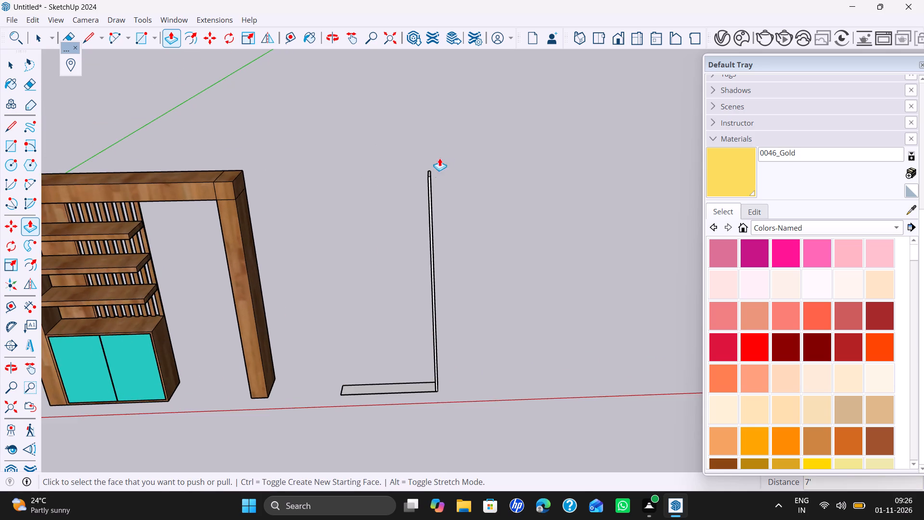
{"action": "scroll", "coordinate": [437, 162], "scroll_direction": "up", "scroll_amount": 10}
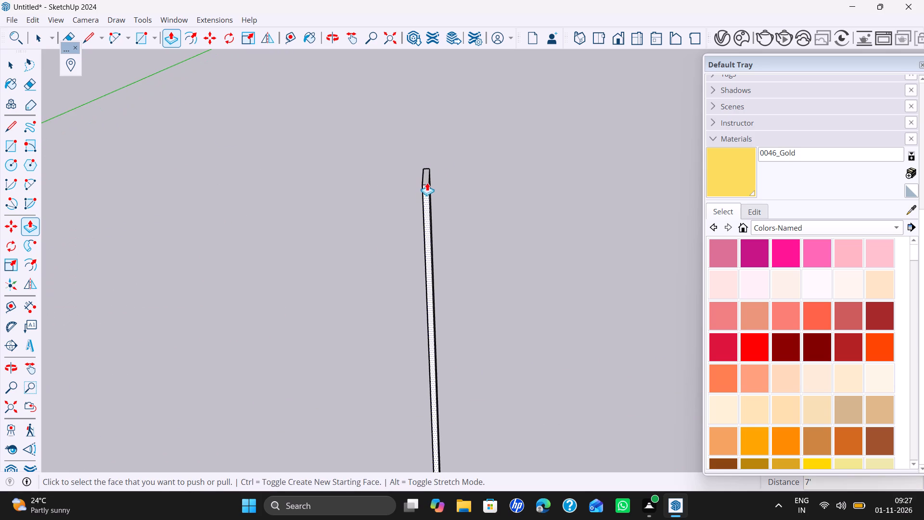
{"action": "left_click", "coordinate": [427, 178], "text": "ctrl"}
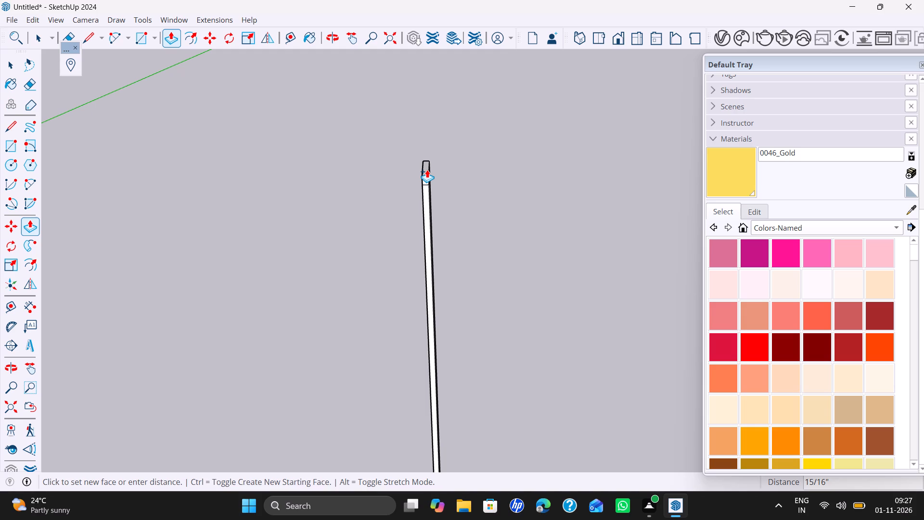
{"action": "key", "text": "1"}
{"action": "key", "text": "8"}
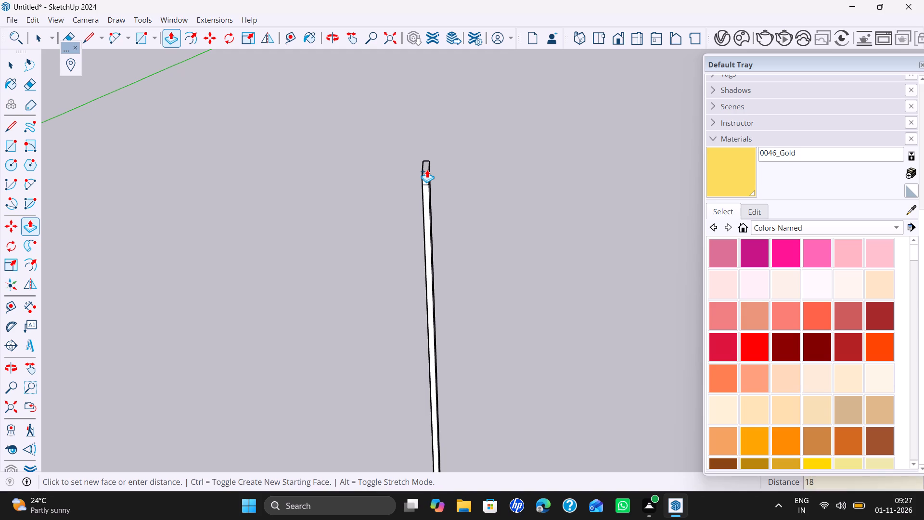
{"action": "key", "text": "comma"}
{"action": "key", "text": "BackSpace"}
{"action": "type", "text": "mm"}
{"action": "key", "text": "Return"}
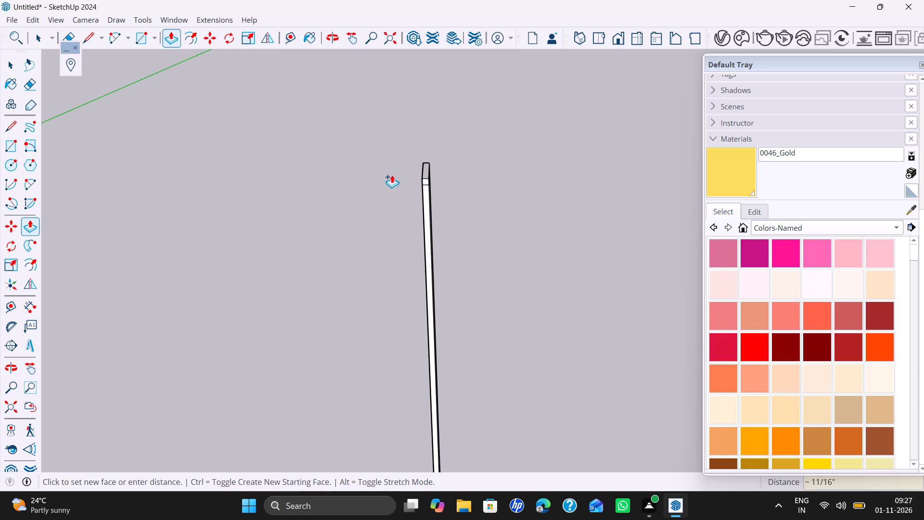
Push/Pull the inner side face of the 18 mm block atop the vertical panel across to the base rectangle's free end.
{"action": "middle_click_drag", "start_coordinate": [454, 187], "coordinate": [597, 158]}
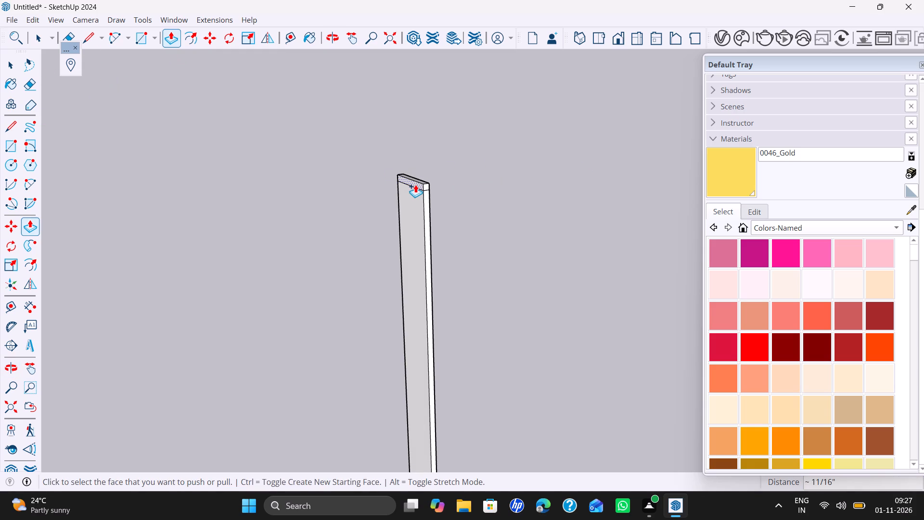
{"action": "left_click", "coordinate": [415, 184]}
{"action": "scroll", "coordinate": [332, 213], "scroll_direction": "up", "scroll_amount": 1}
{"action": "scroll", "coordinate": [305, 233], "scroll_direction": "down", "scroll_amount": 2}
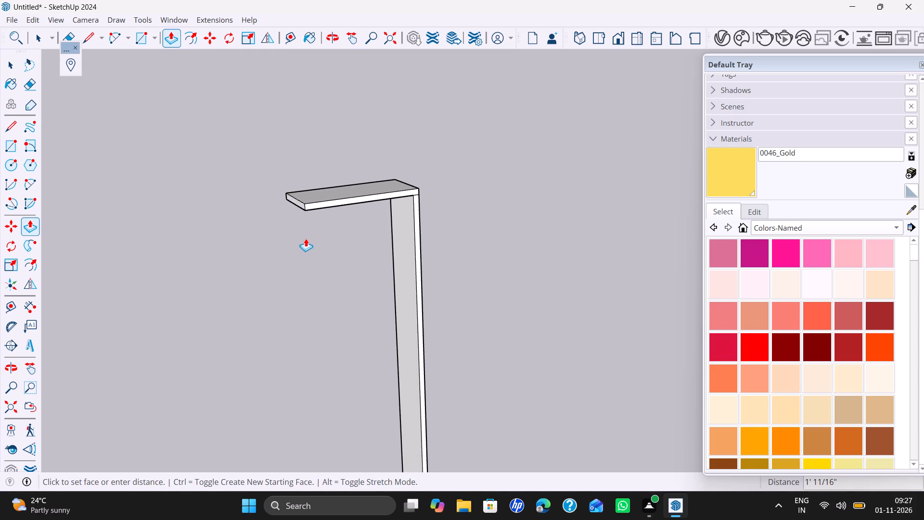
{"action": "scroll", "coordinate": [306, 238], "scroll_direction": "down", "scroll_amount": 7}
{"action": "middle_click_drag", "start_coordinate": [315, 251], "coordinate": [440, 65], "text": "shift"}
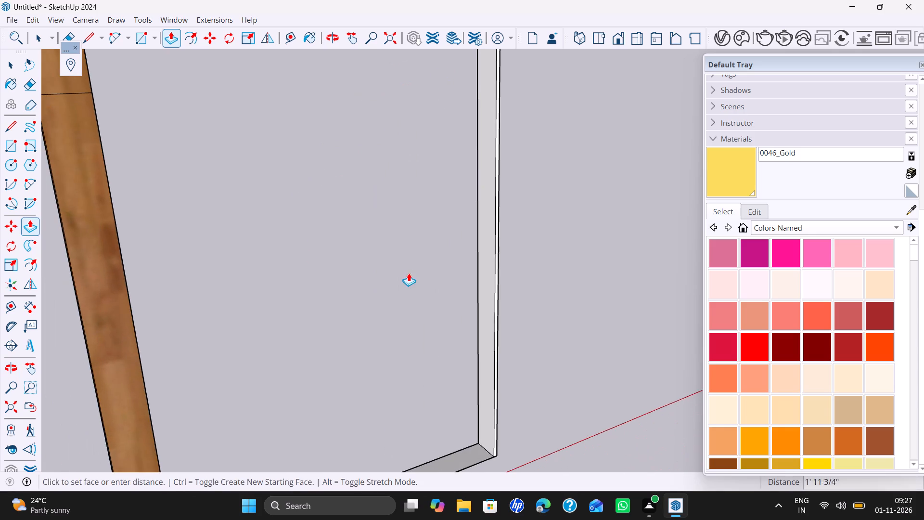
{"action": "middle_click_drag", "start_coordinate": [409, 275], "coordinate": [418, 150], "text": "shift"}
{"action": "scroll", "coordinate": [400, 271], "scroll_direction": "down", "scroll_amount": 5}
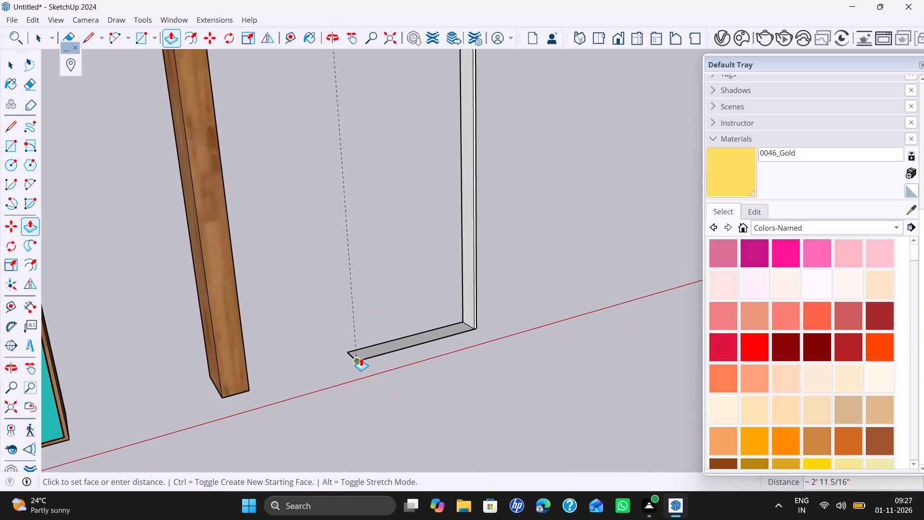
{"action": "left_click", "coordinate": [359, 359]}
Push/Pull the top panel's free end face 18 mm inward as a new starting face, marking off an end strip.
{"action": "scroll", "coordinate": [386, 276], "scroll_direction": "down", "scroll_amount": 3, "text": "shift"}
{"action": "middle_click_drag", "start_coordinate": [381, 277], "coordinate": [375, 376], "text": "shift"}
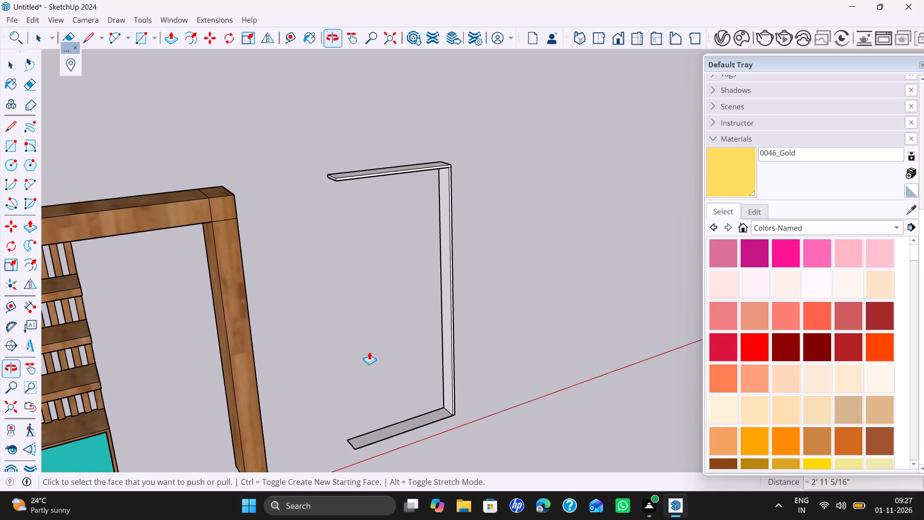
{"action": "scroll", "coordinate": [337, 160], "scroll_direction": "up", "scroll_amount": 8}
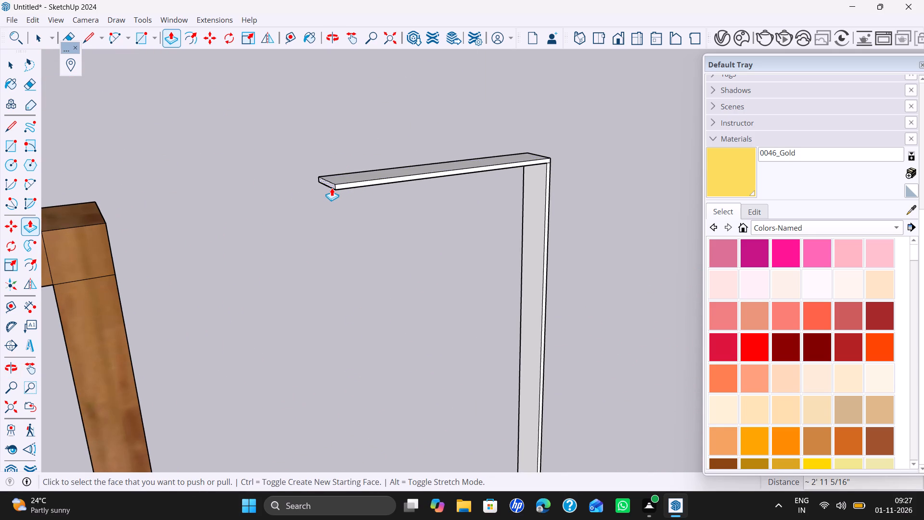
{"action": "left_click", "coordinate": [332, 188]}
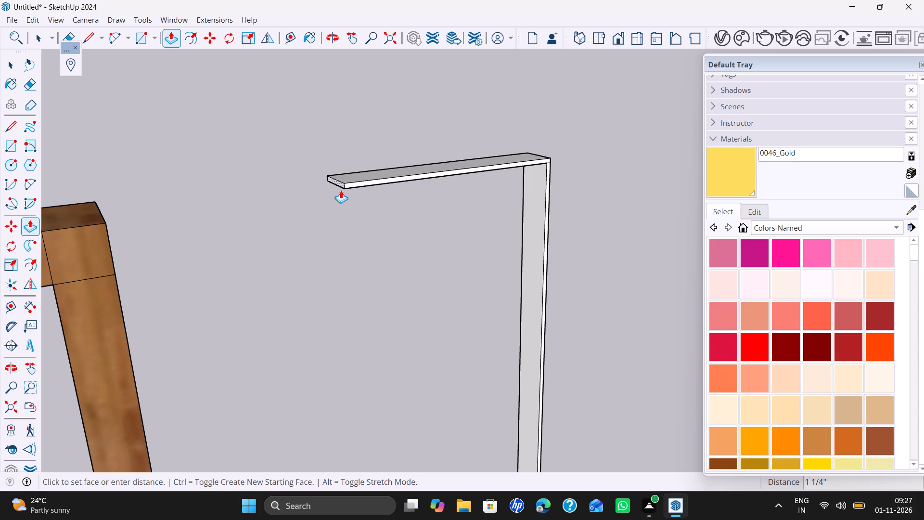
{"action": "key", "text": "1"}
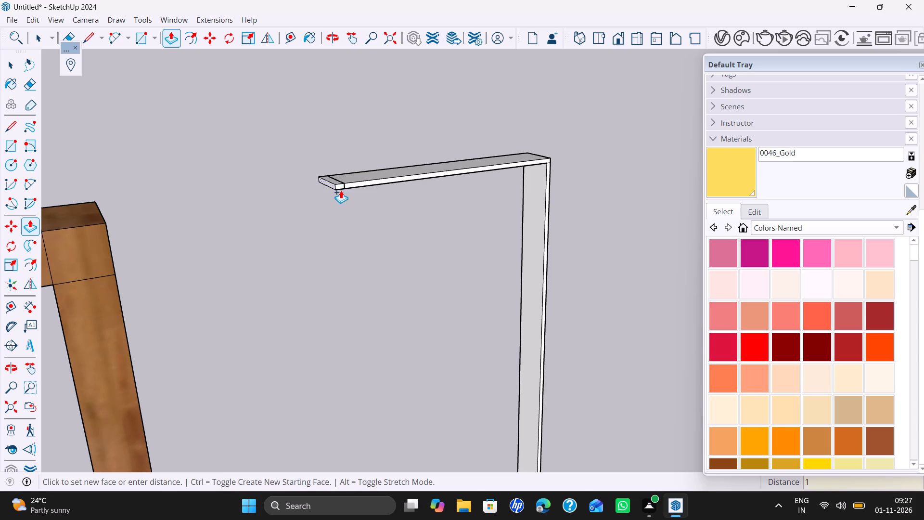
{"action": "key", "text": "slash"}
{"action": "key", "text": "BackSpace"}
{"action": "key", "text": "8"}
{"action": "type", "text": "mm"}
{"action": "key", "text": "Return"}
Push/Pull the underside of the 18 mm end strip down 7' to the base to form the second vertical panel.
{"action": "middle_click_drag", "start_coordinate": [325, 226], "coordinate": [325, 211]}
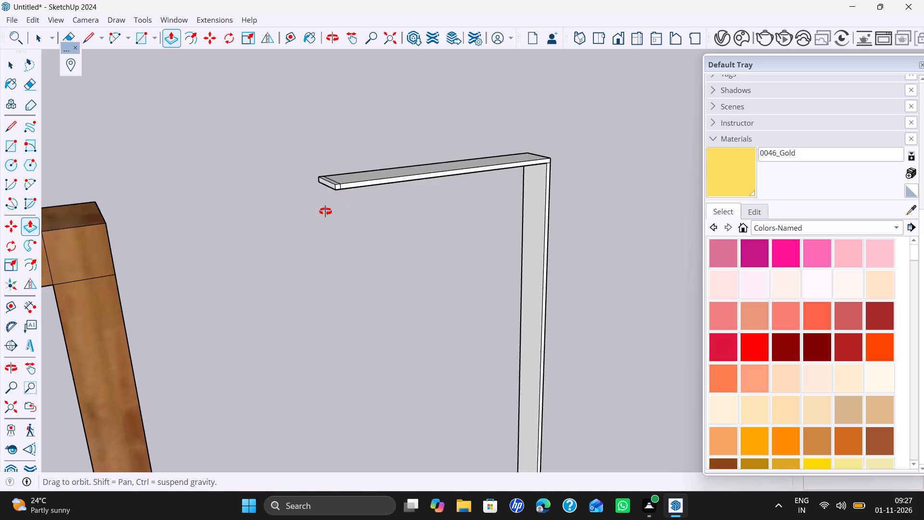
{"action": "middle_click_drag", "start_coordinate": [325, 211], "coordinate": [325, 116]}
{"action": "left_click", "coordinate": [335, 194]}
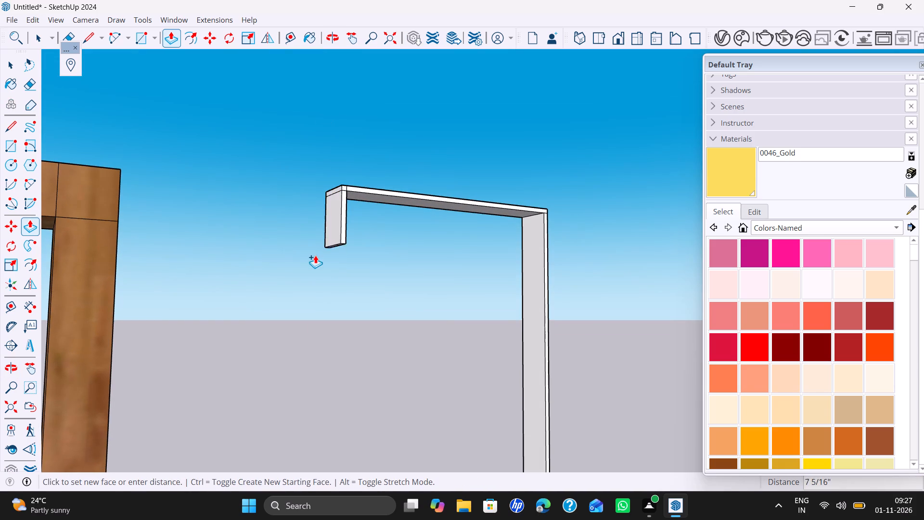
{"action": "scroll", "coordinate": [314, 258], "scroll_direction": "down", "scroll_amount": 3}
{"action": "middle_click_drag", "start_coordinate": [314, 261], "coordinate": [296, 356]}
{"action": "middle_click_drag", "start_coordinate": [309, 311], "coordinate": [303, 239]}
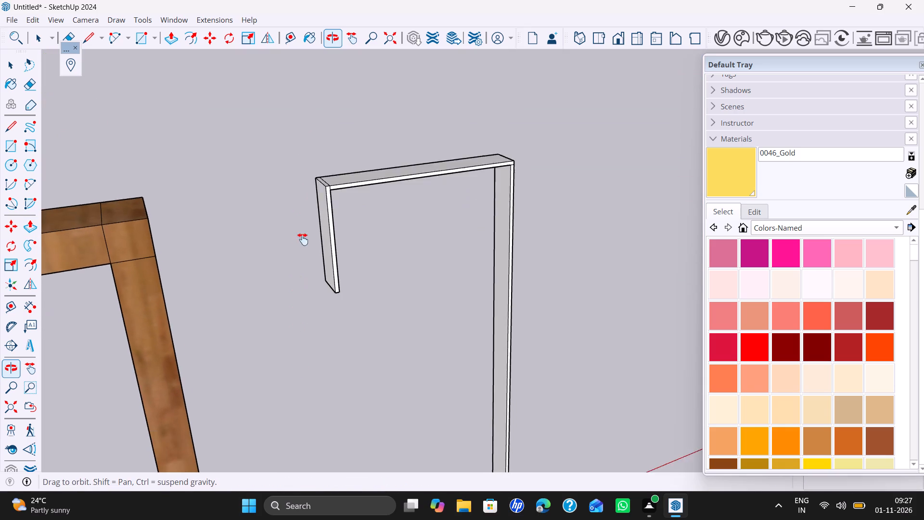
{"action": "middle_click_drag", "start_coordinate": [303, 239], "coordinate": [320, 145]}
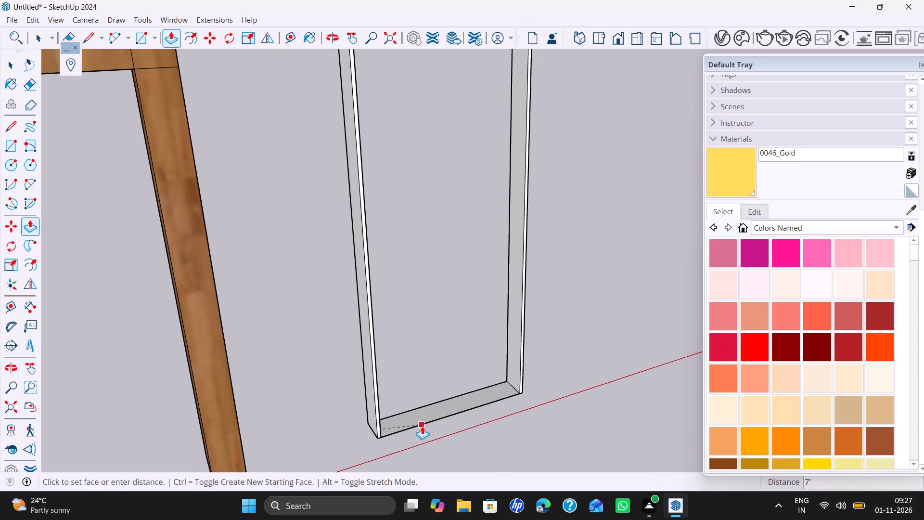
{"action": "left_click", "coordinate": [422, 426]}
Push/Pull the base face between the two vertical panels up 4".
{"action": "middle_click_drag", "start_coordinate": [413, 430], "coordinate": [309, 420]}
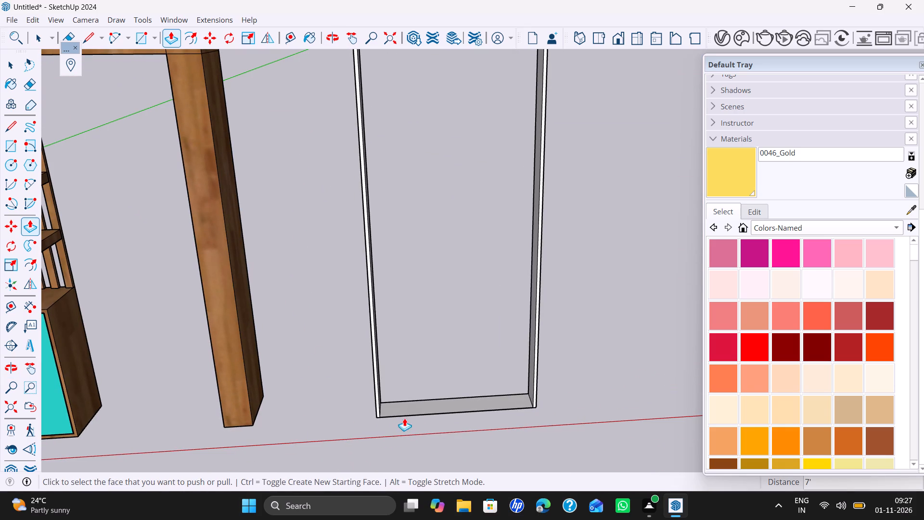
{"action": "left_click", "coordinate": [414, 409]}
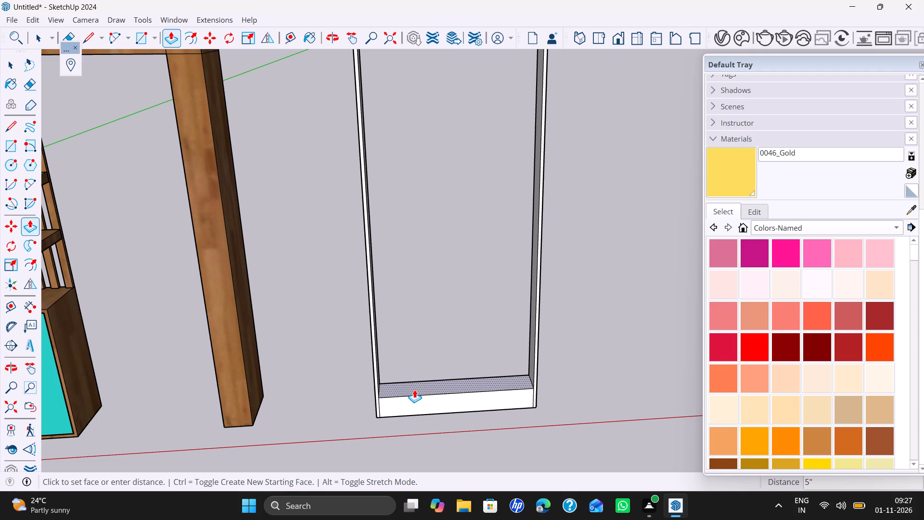
{"action": "key", "text": "4"}
{"action": "type", "text": "?\""}
{"action": "key", "text": "BackSpace"}
{"action": "key", "text": "BackSpace"}
{"action": "key", "text": "shift+quotedbl"}
{"action": "key", "text": "Return"}
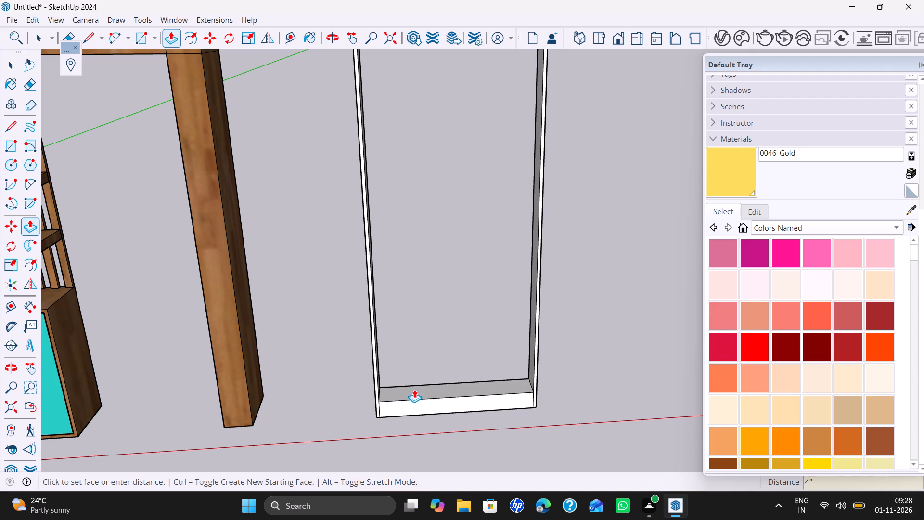
Draw short lines across the front edges of both vertical panels, level with the top of the 4" base block.
{"action": "scroll", "coordinate": [450, 407], "scroll_direction": "up", "scroll_amount": 4}
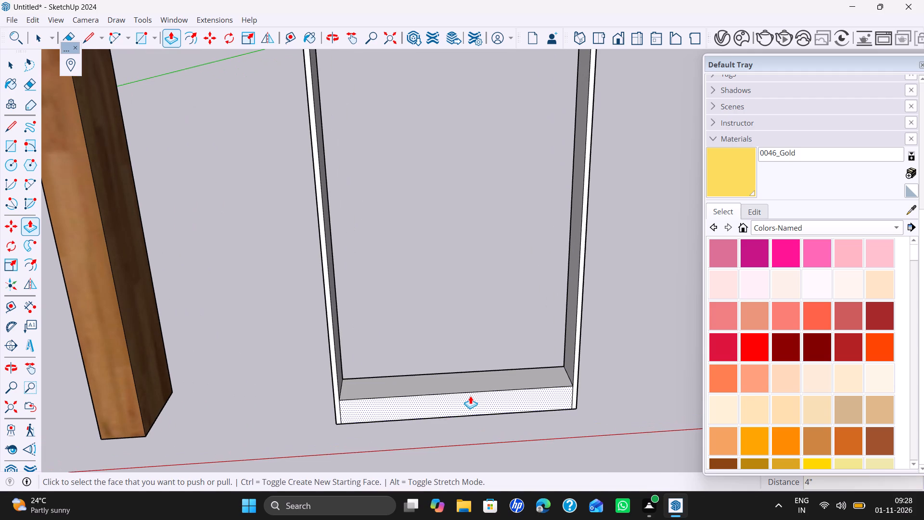
{"action": "key", "text": "l"}
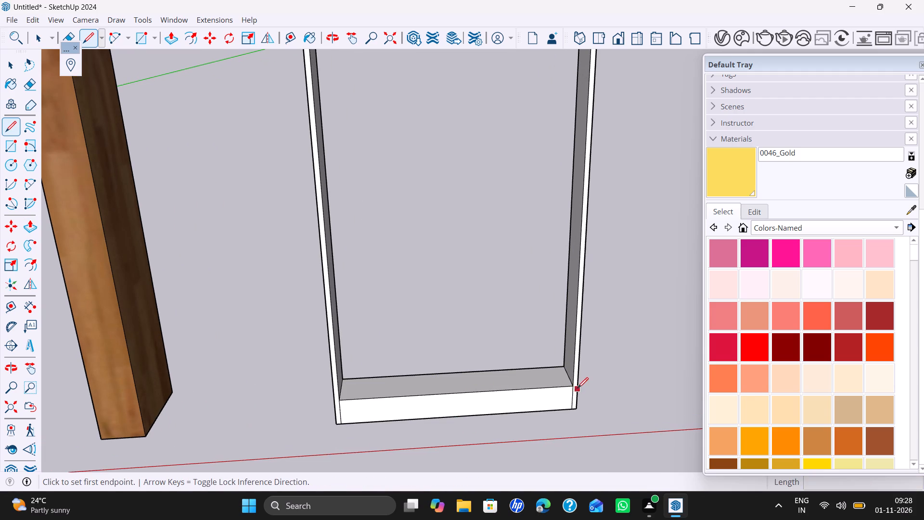
{"action": "left_click", "coordinate": [573, 388]}
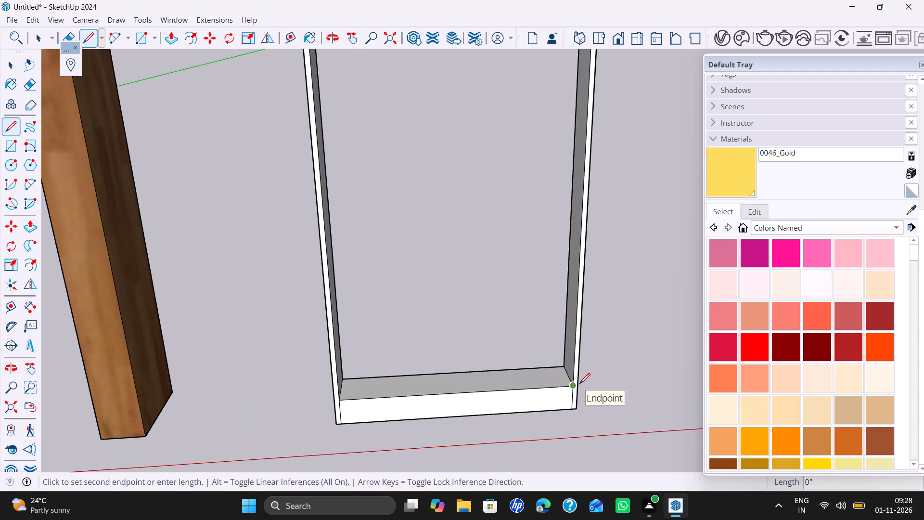
{"action": "scroll", "coordinate": [580, 385], "scroll_direction": "up", "scroll_amount": 5}
{"action": "left_click", "coordinate": [579, 383]}
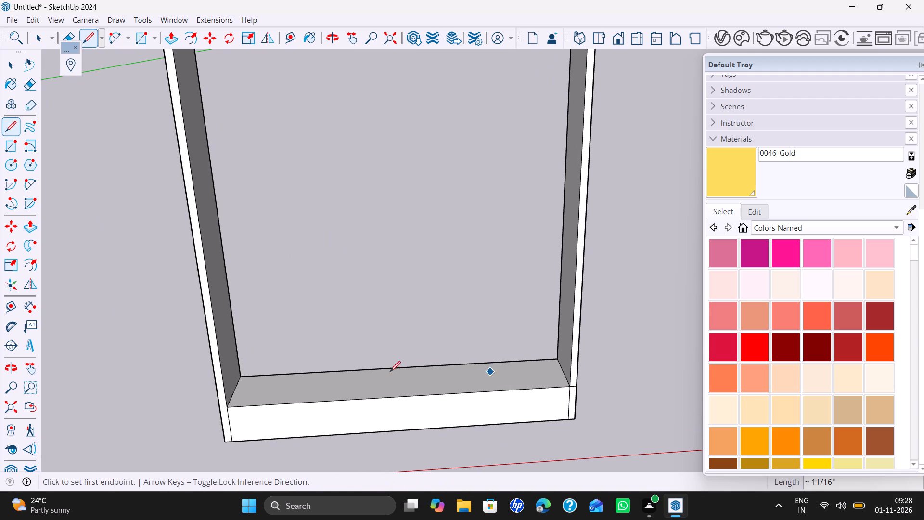
{"action": "left_click", "coordinate": [230, 409]}
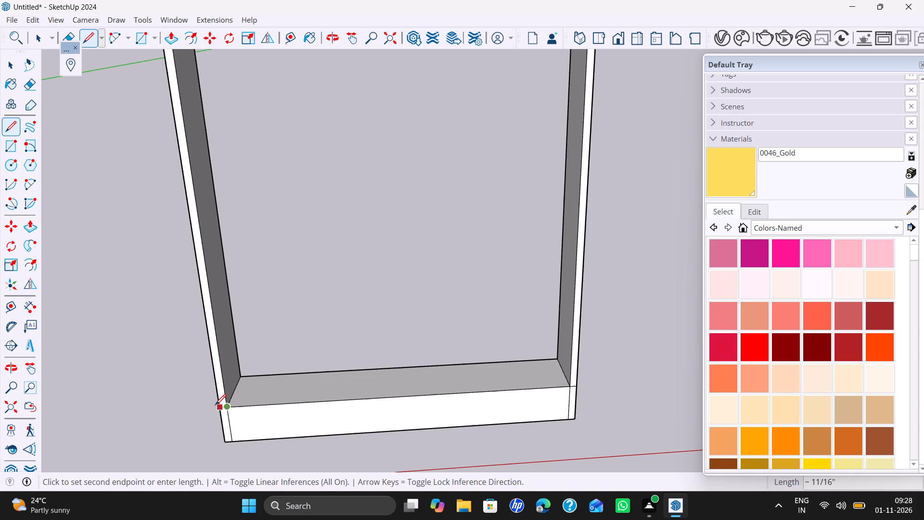
{"action": "left_click", "coordinate": [220, 405]}
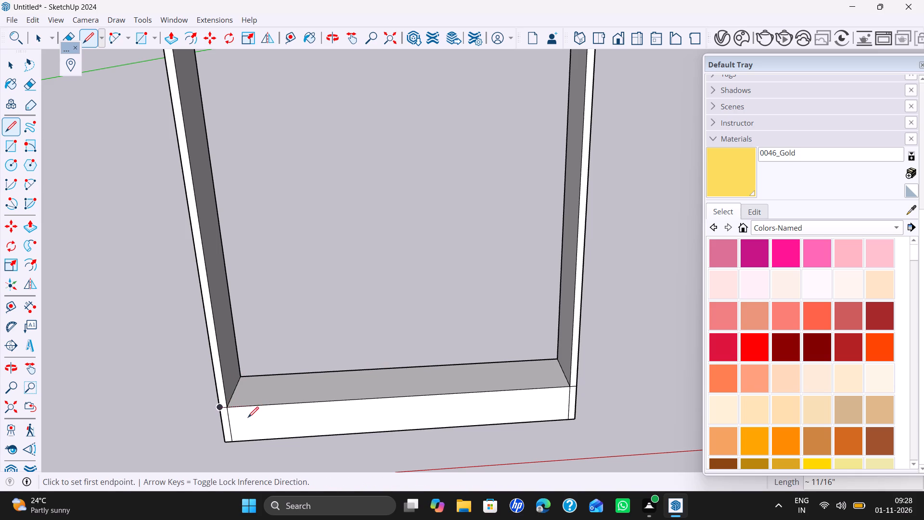
Erase the two short vertical edges dividing the base block's front face from the side panels.
{"action": "key", "text": "e"}
{"action": "left_click", "coordinate": [231, 422]}
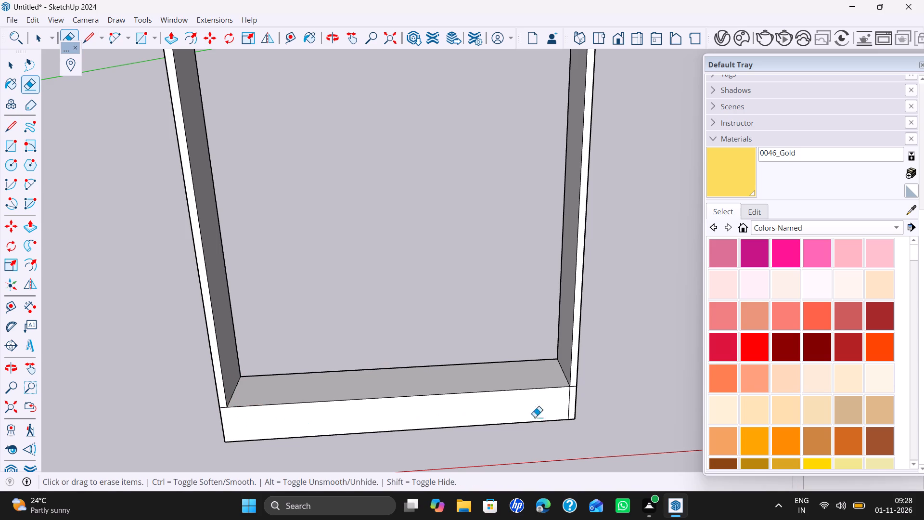
{"action": "left_click", "coordinate": [570, 400]}
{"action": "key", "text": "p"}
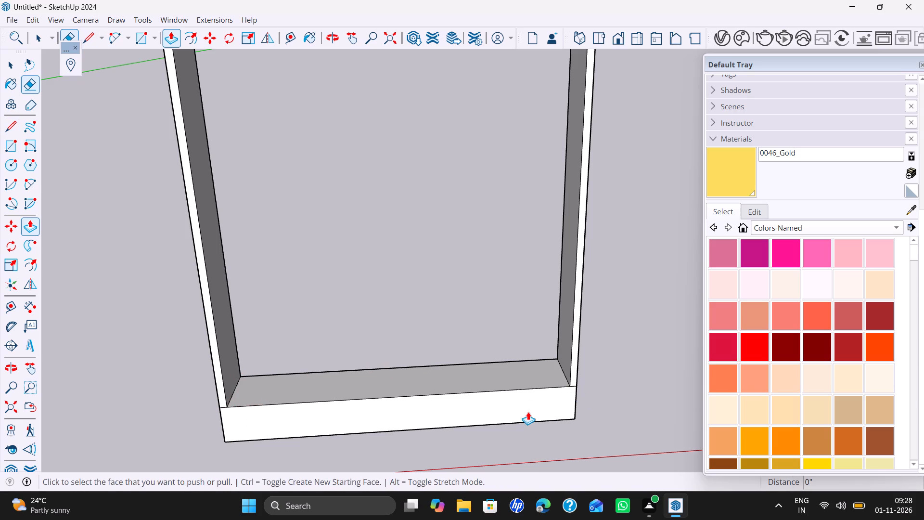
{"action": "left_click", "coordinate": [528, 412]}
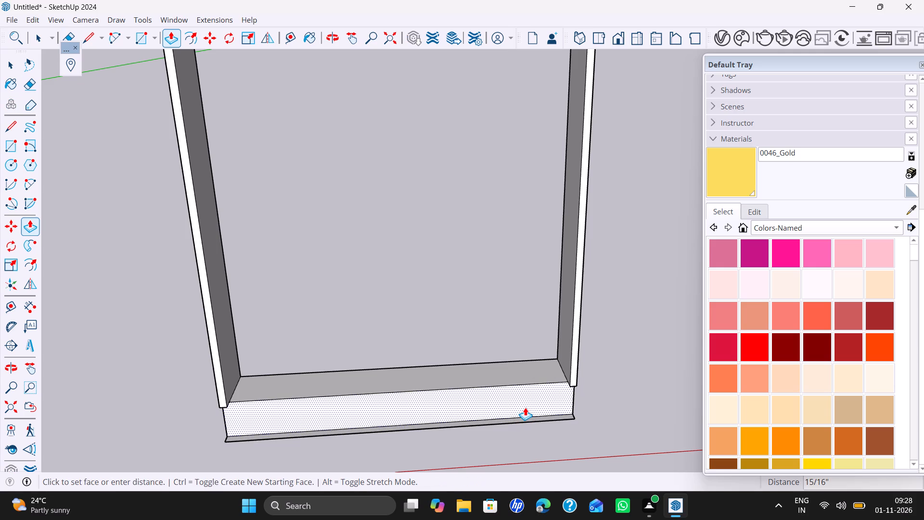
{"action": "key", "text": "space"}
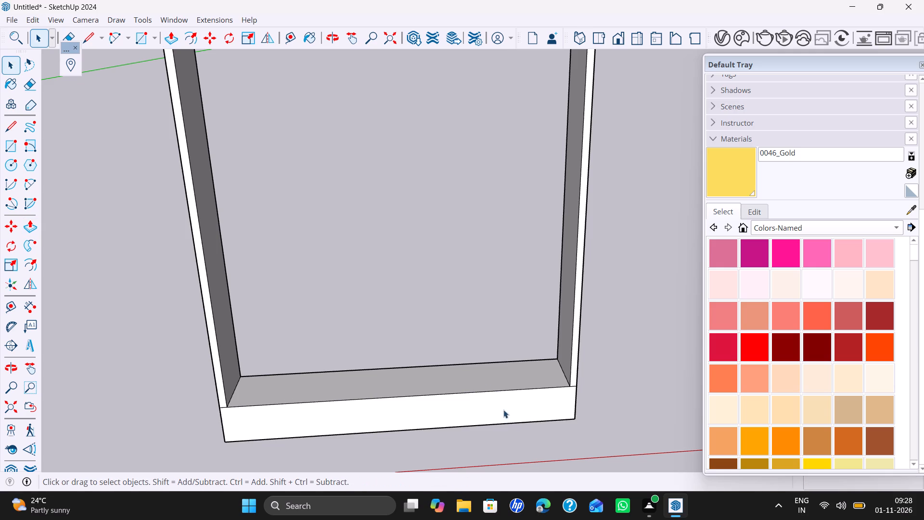
Push/Pull the top face of the 4" base block up 18 mm to form the bottom shelf.
{"action": "left_click", "coordinate": [321, 395]}
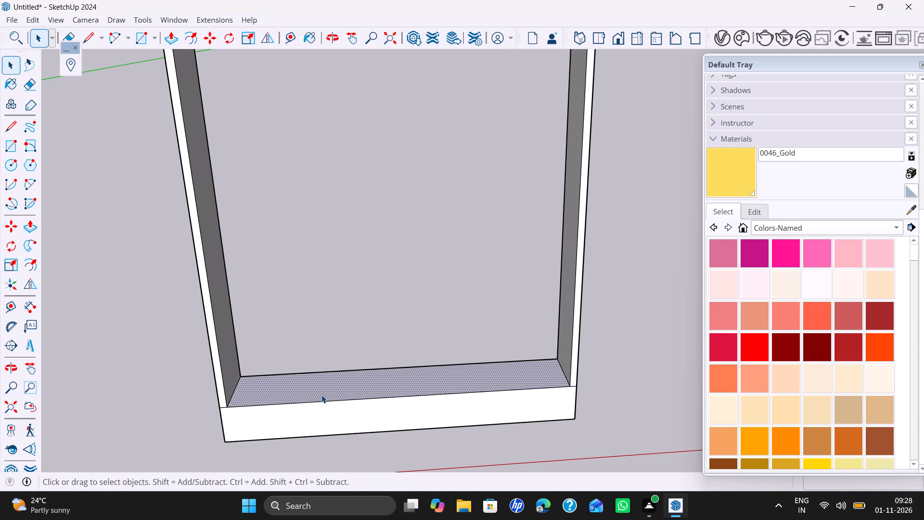
{"action": "key", "text": "o"}
{"action": "key", "text": "o"}
{"action": "key", "text": "o"}
{"action": "key", "text": "o"}
{"action": "key", "text": "o"}
{"action": "key", "text": "p"}
{"action": "left_click", "coordinate": [353, 387]}
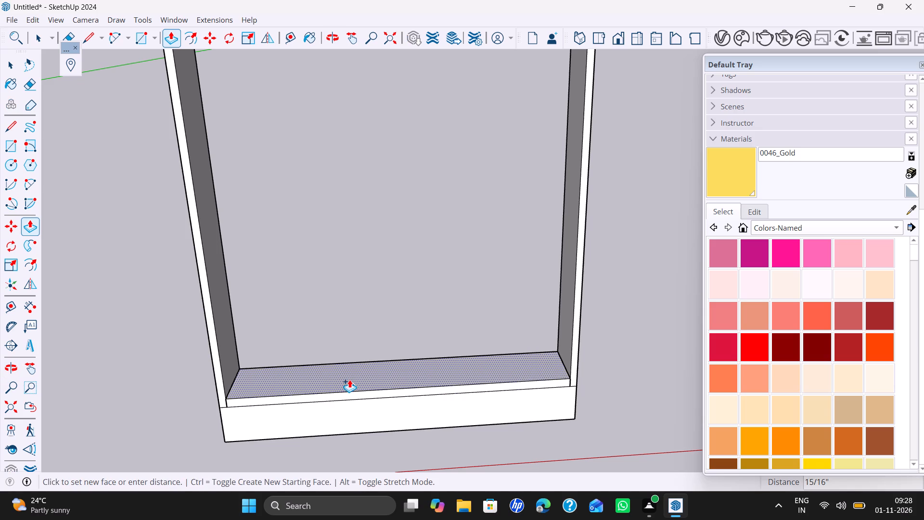
{"action": "key", "text": "1"}
{"action": "key", "text": "8"}
{"action": "type", "text": "mm"}
{"action": "key", "text": "Return"}
Push/Pull the front face of the plinth inward 50 mm beneath the bottom shelf.
{"action": "left_click", "coordinate": [462, 405]}
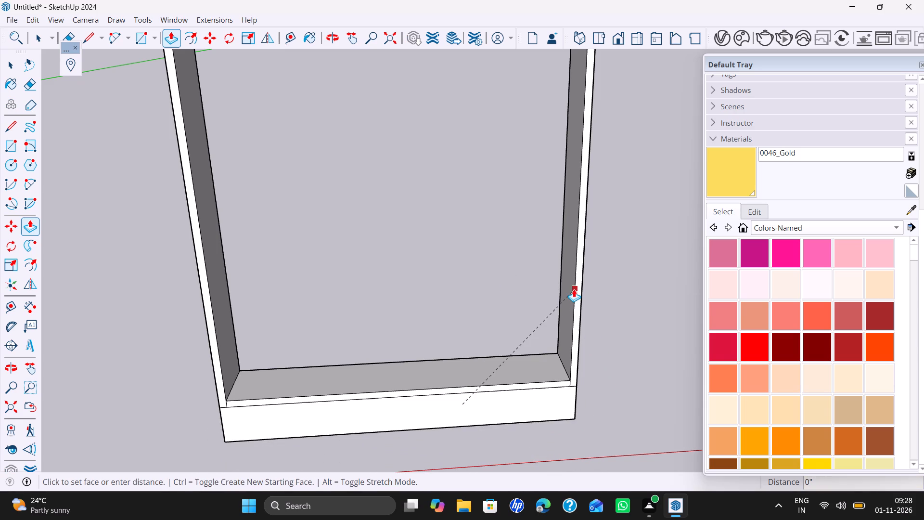
{"action": "middle_click_drag", "start_coordinate": [602, 346], "coordinate": [323, 319]}
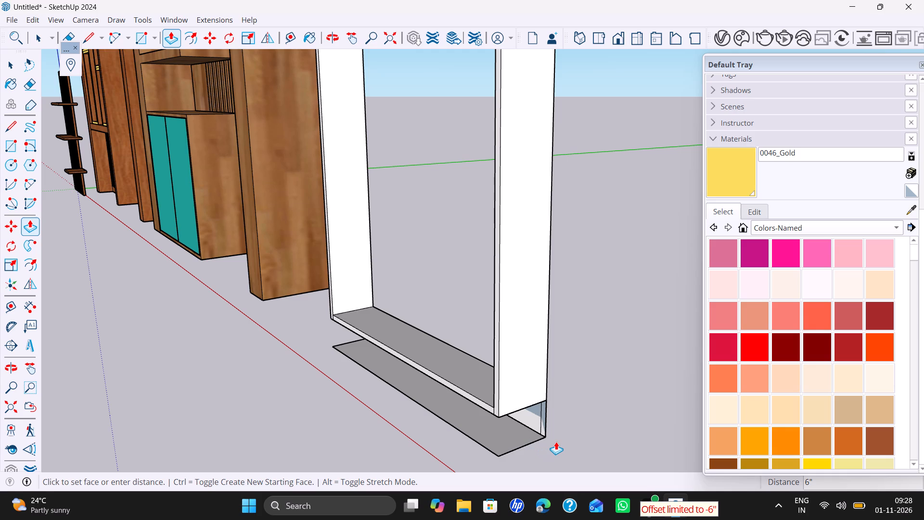
{"action": "type", "text": "50"}
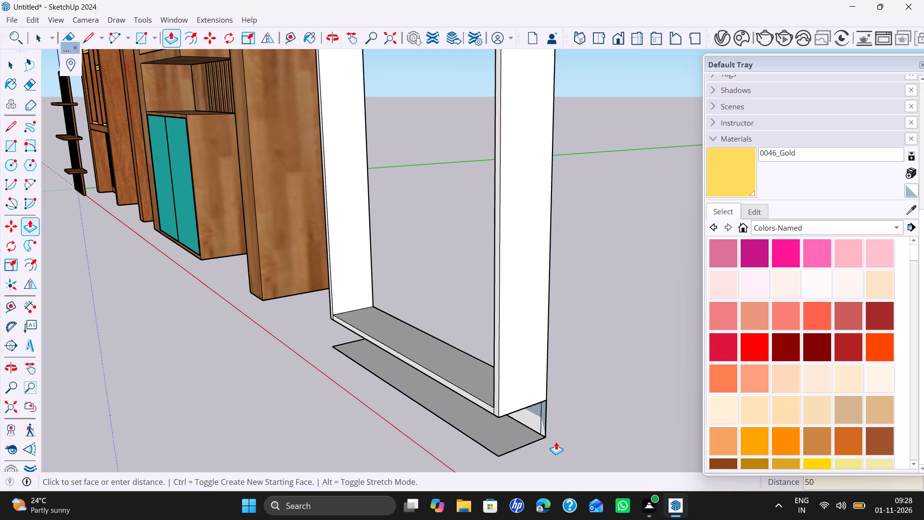
{"action": "key", "text": "comma"}
{"action": "key", "text": "BackSpace"}
{"action": "type", "text": "mm"}
{"action": "key", "text": "Return"}
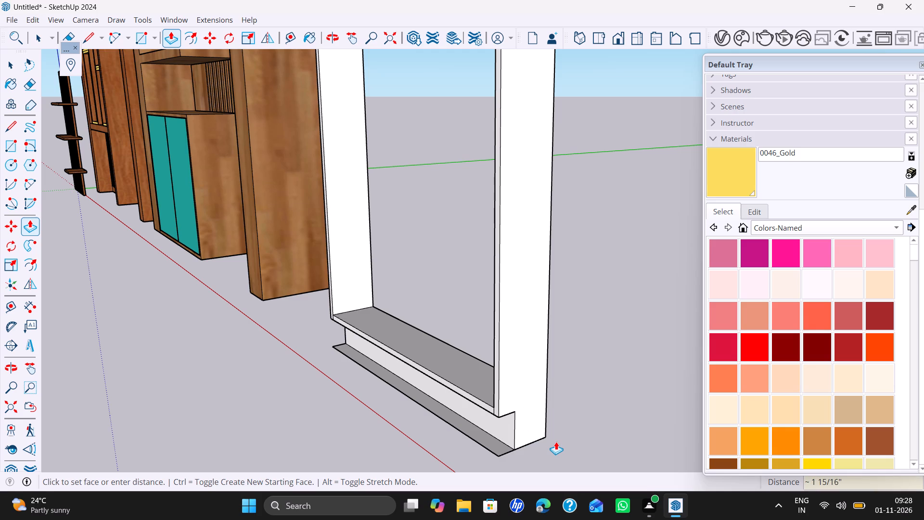
Move the leftover front bottom edge back onto the foot of the recessed plinth face.
{"action": "key", "text": "space"}
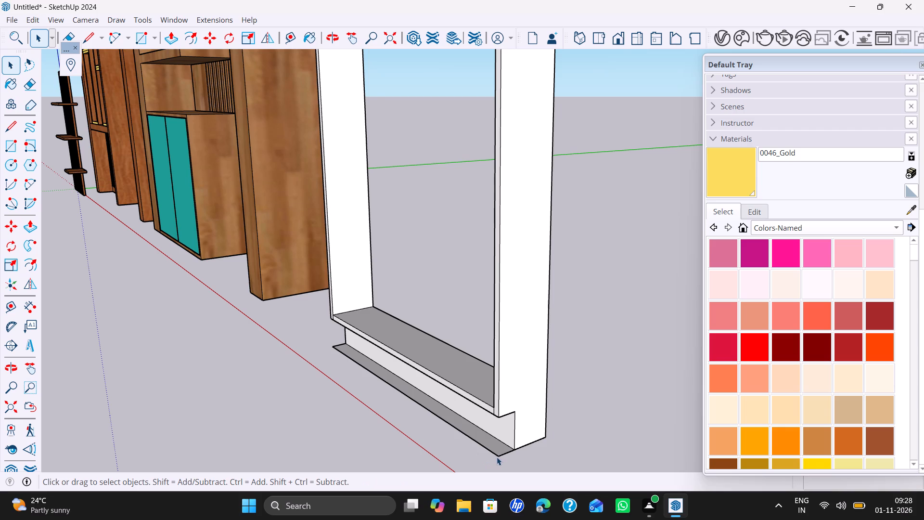
{"action": "left_click", "coordinate": [482, 447]}
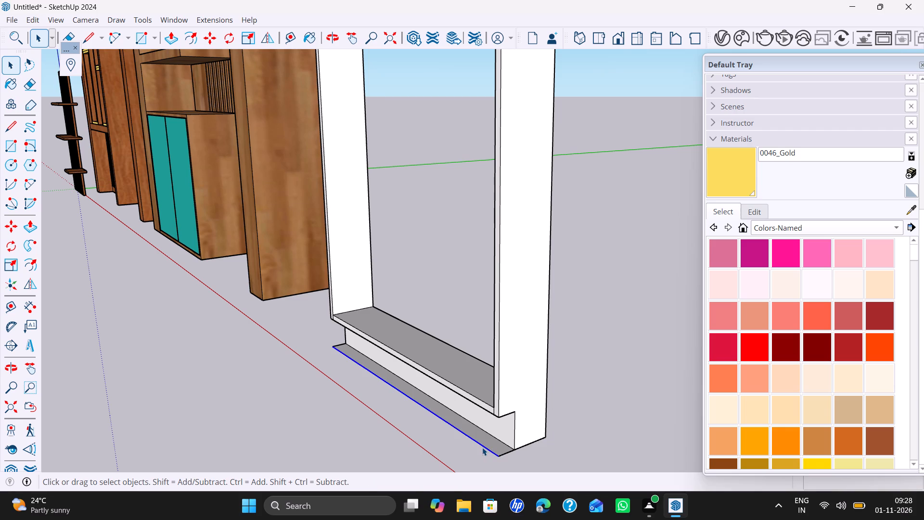
{"action": "key", "text": "m"}
{"action": "left_click", "coordinate": [497, 456]}
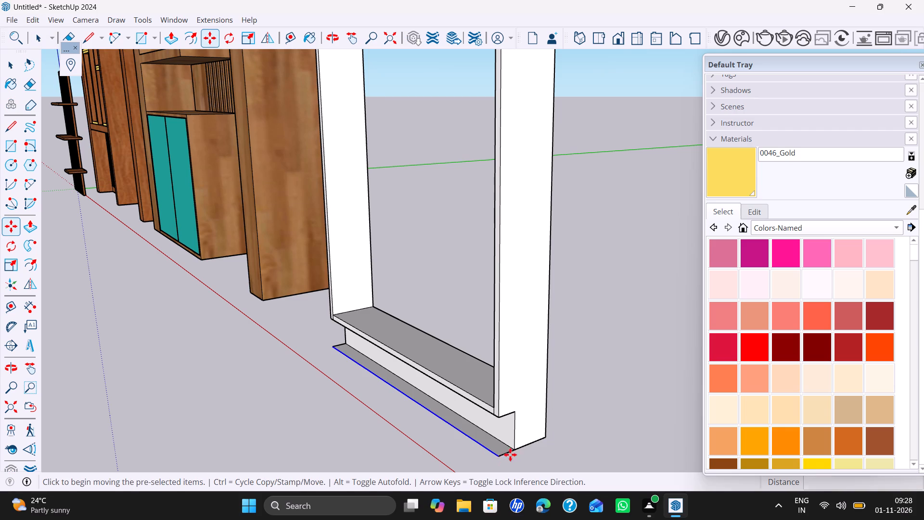
{"action": "left_click", "coordinate": [515, 448]}
{"action": "key", "text": "space"}
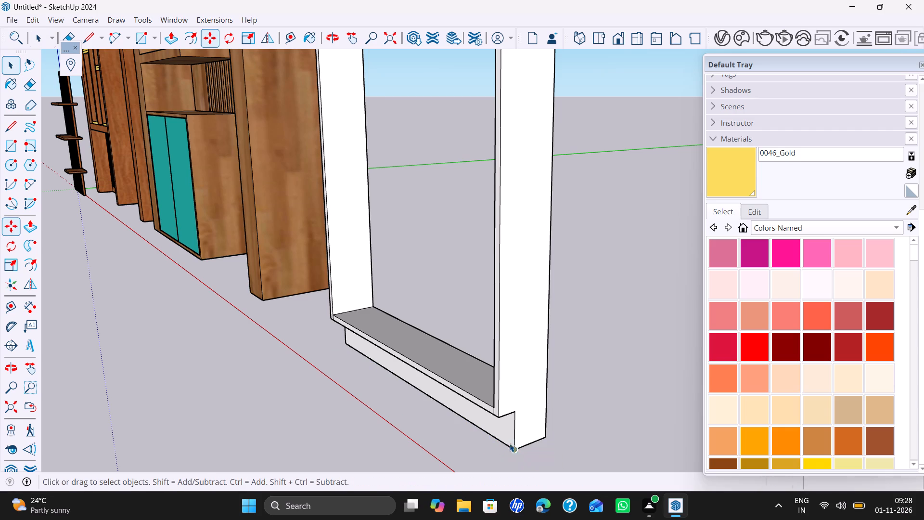
Draw a line about 4" long across each side panel's outer face, from the plinth notch to the rear edge, level with the plinth top.
{"action": "scroll", "coordinate": [523, 431], "scroll_direction": "down", "scroll_amount": 1}
{"action": "scroll", "coordinate": [526, 433], "scroll_direction": "up", "scroll_amount": 5}
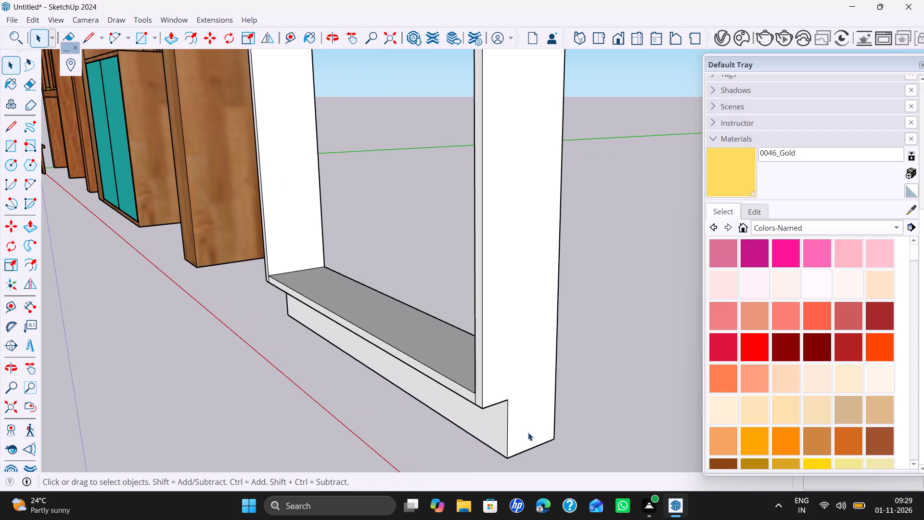
{"action": "key", "text": "p"}
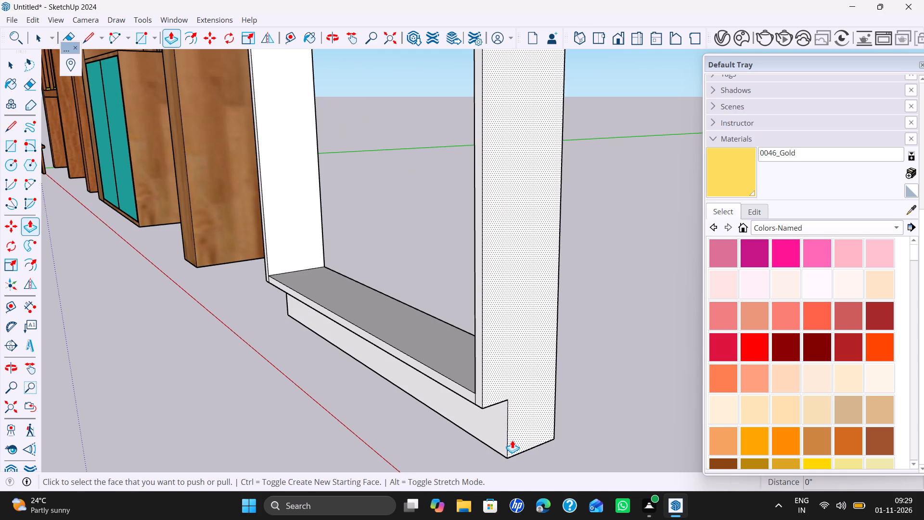
{"action": "key", "text": "semicolon"}
{"action": "key", "text": "l"}
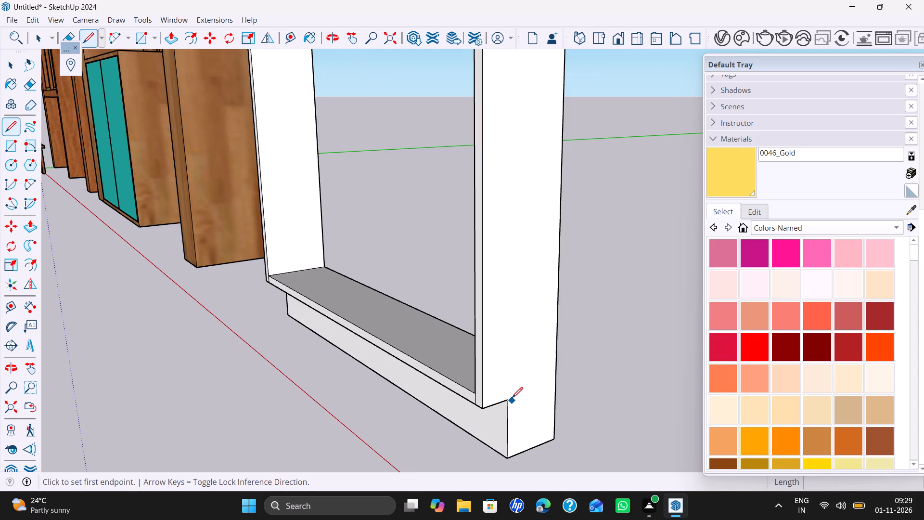
{"action": "left_click", "coordinate": [506, 399]}
{"action": "left_click", "coordinate": [557, 380]}
{"action": "scroll", "coordinate": [481, 401], "scroll_direction": "down", "scroll_amount": 4}
{"action": "middle_click_drag", "start_coordinate": [474, 407], "coordinate": [878, 416]}
{"action": "scroll", "coordinate": [302, 396], "scroll_direction": "up", "scroll_amount": 3}
{"action": "left_click", "coordinate": [368, 412]}
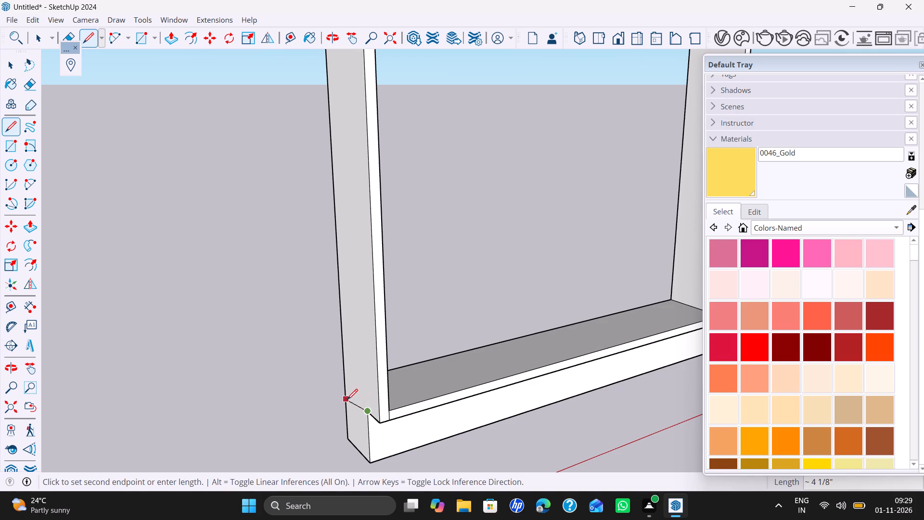
{"action": "left_click", "coordinate": [343, 392]}
{"action": "key", "text": "space"}
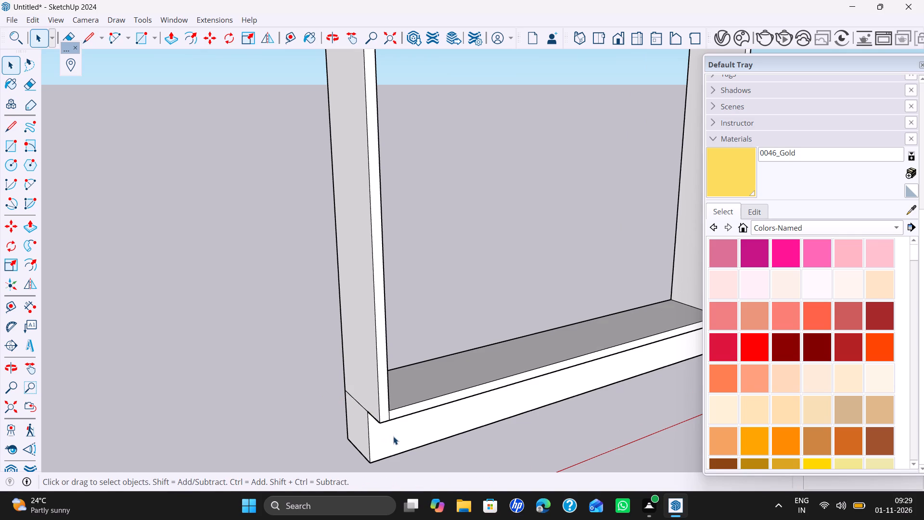
Pull the plinth's front face out flush with the bottom shelf's front, and push it back in 18 mm.
{"action": "key", "text": "p"}
{"action": "left_click", "coordinate": [399, 434]}
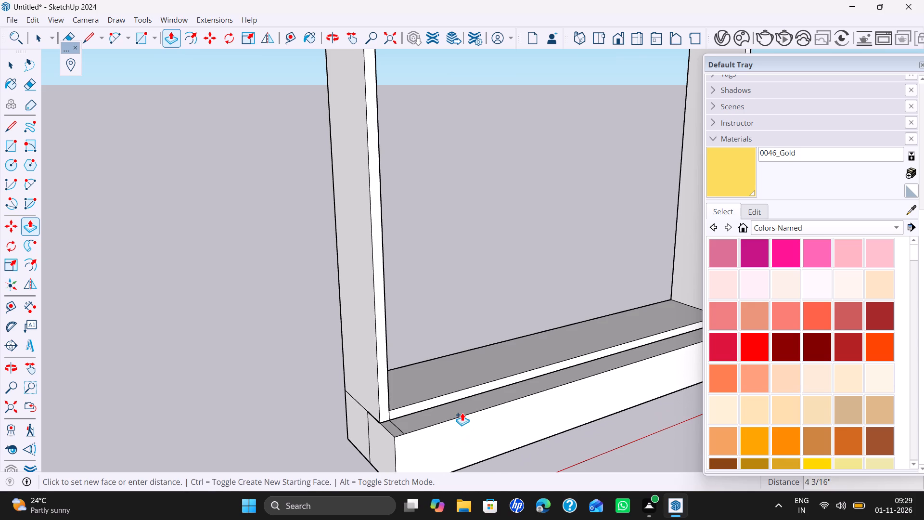
{"action": "left_click", "coordinate": [444, 398]}
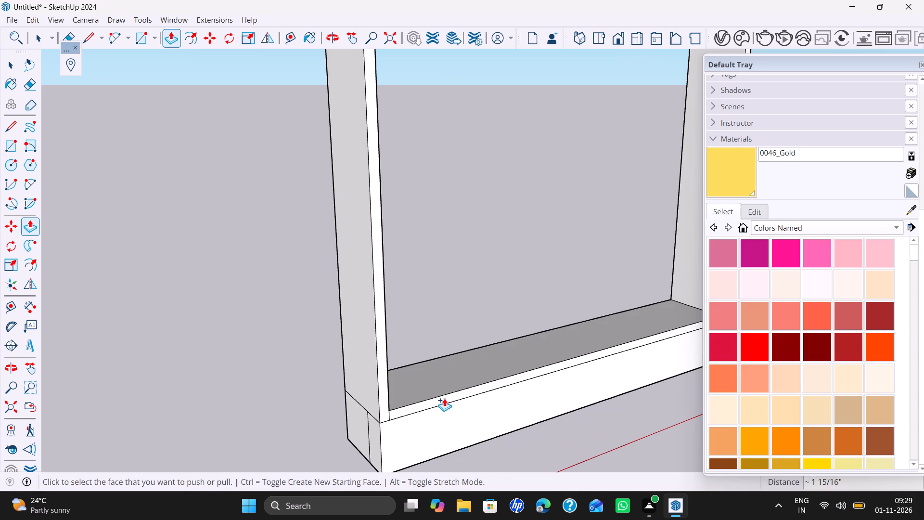
{"action": "left_click", "coordinate": [438, 417]}
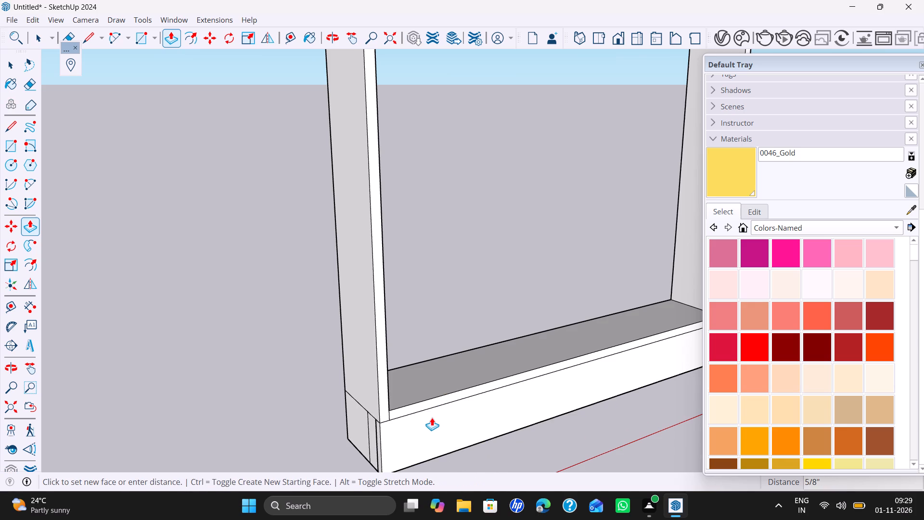
{"action": "key", "text": "1"}
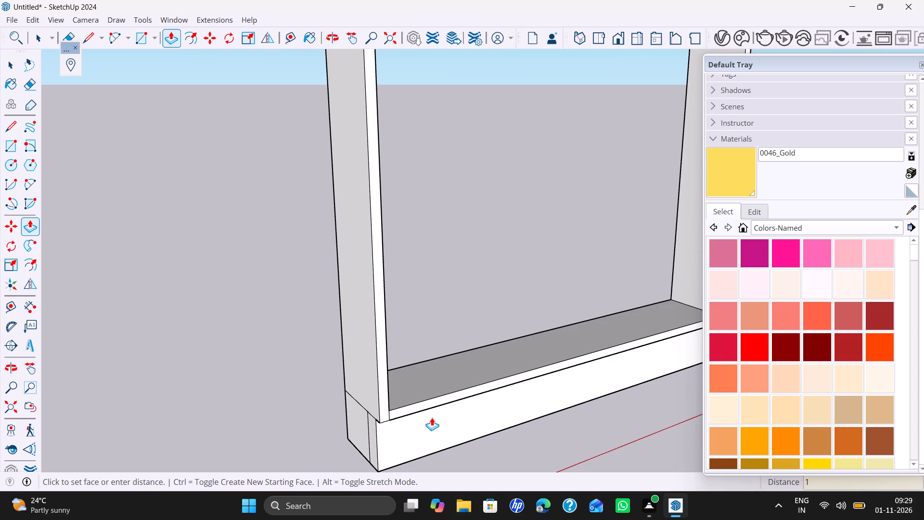
{"action": "key", "text": "8"}
{"action": "type", "text": "mm"}
{"action": "key", "text": "Return"}
Erase the leftover vertical edges of the former recess on both ends of the plinth.
{"action": "key", "text": "e"}
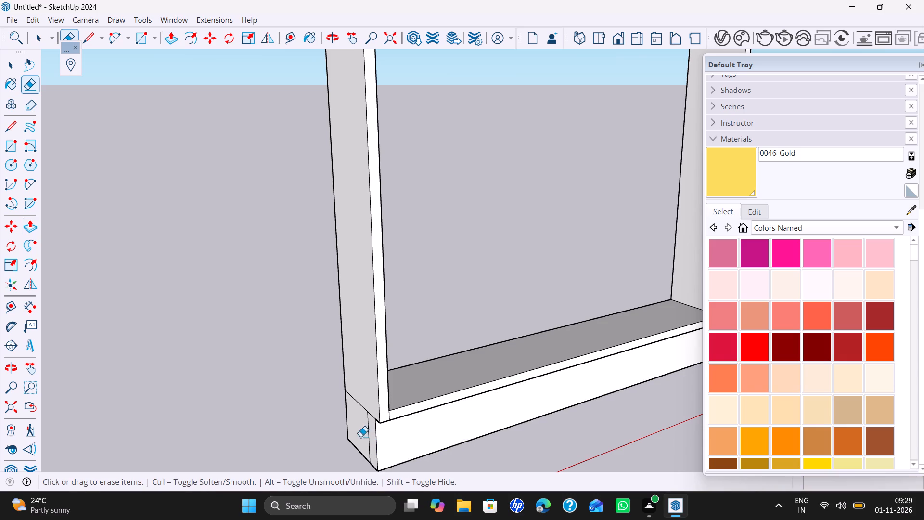
{"action": "left_click", "coordinate": [367, 445]}
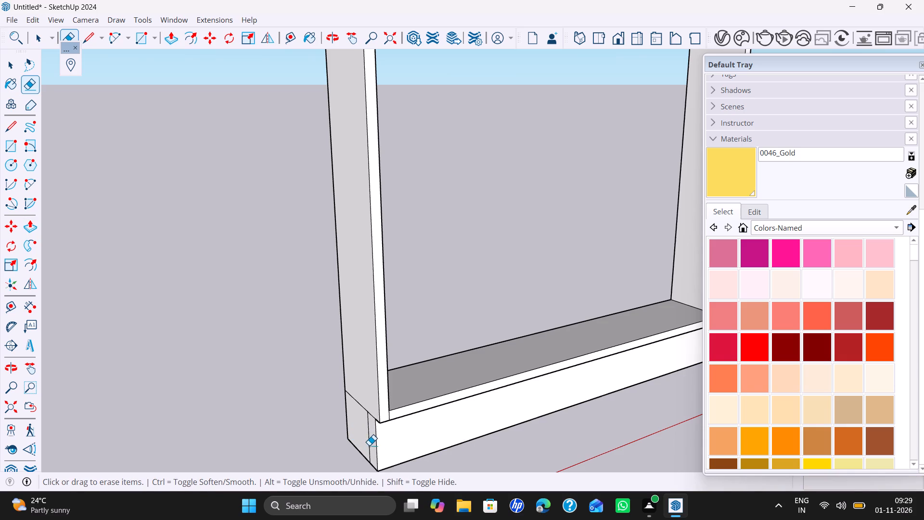
{"action": "left_click", "coordinate": [370, 445]}
{"action": "middle_click_drag", "start_coordinate": [669, 417], "coordinate": [219, 349]}
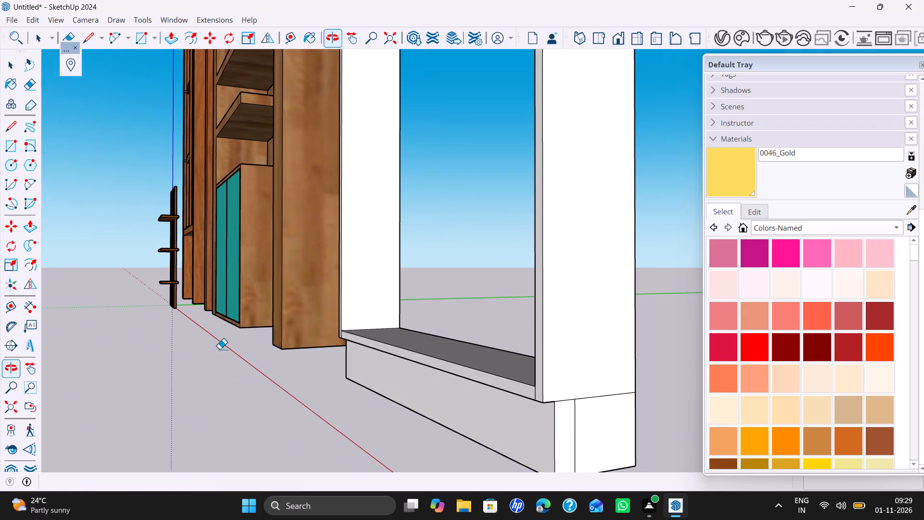
{"action": "left_click", "coordinate": [575, 423]}
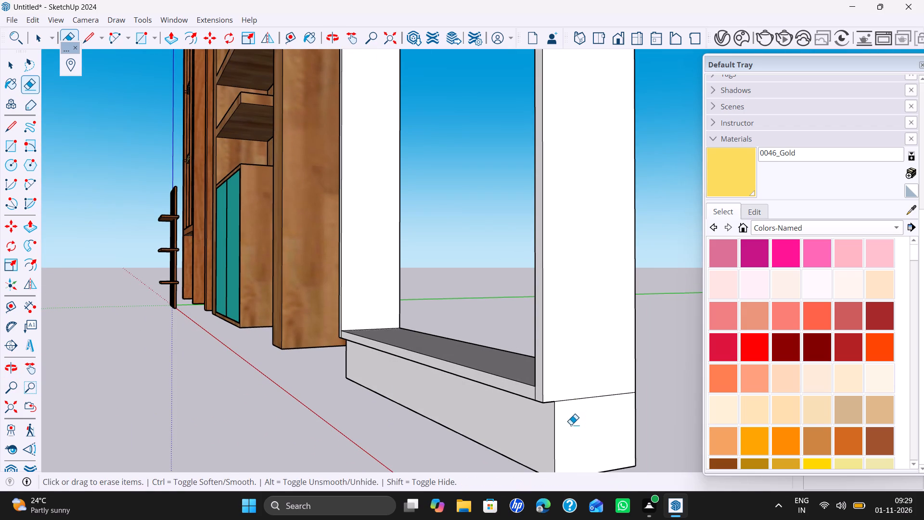
Push/Pull the plinth's end face under the panel farthest from the finished units, and its rear face, inward 18 mm each.
{"action": "key", "text": "p"}
{"action": "double_click", "coordinate": [574, 428]}
{"action": "middle_click_drag", "start_coordinate": [625, 420], "coordinate": [387, 412]}
{"action": "scroll", "coordinate": [624, 421], "scroll_direction": "up", "scroll_amount": 1}
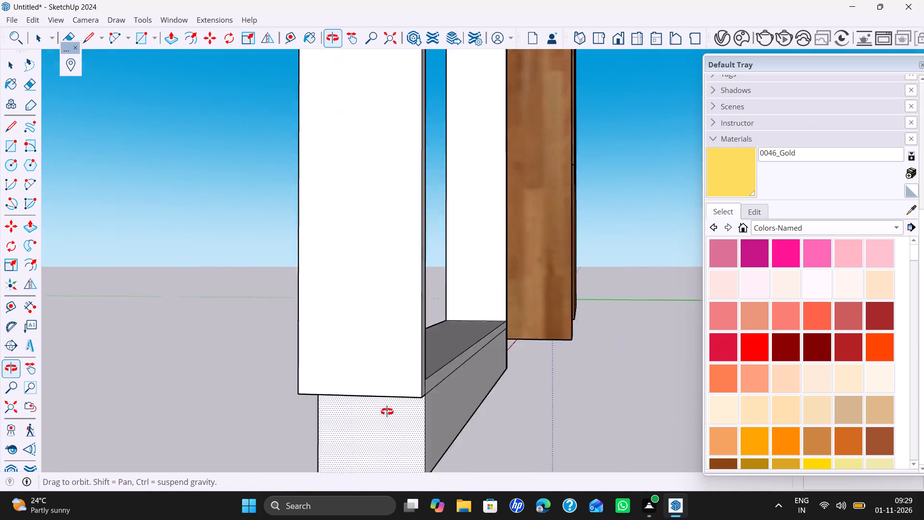
{"action": "middle_click_drag", "start_coordinate": [387, 412], "coordinate": [299, 412]}
{"action": "double_click", "coordinate": [340, 388]}
Draw a line about 11/16" long across the rear edge of the panel nearest the wooden column, level with the plinth top.
{"action": "middle_click_drag", "start_coordinate": [684, 387], "coordinate": [510, 398]}
{"action": "scroll", "coordinate": [496, 396], "scroll_direction": "down", "scroll_amount": 5}
{"action": "middle_click_drag", "start_coordinate": [495, 396], "coordinate": [692, 405], "text": "shift"}
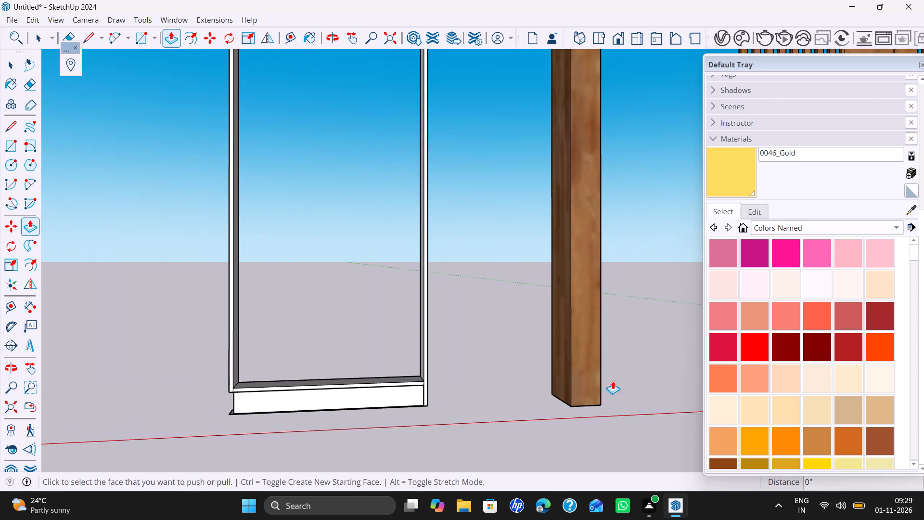
{"action": "scroll", "coordinate": [543, 373], "scroll_direction": "up", "scroll_amount": 5}
{"action": "scroll", "coordinate": [485, 383], "scroll_direction": "down", "scroll_amount": 3}
{"action": "middle_click_drag", "start_coordinate": [485, 390], "coordinate": [588, 412]}
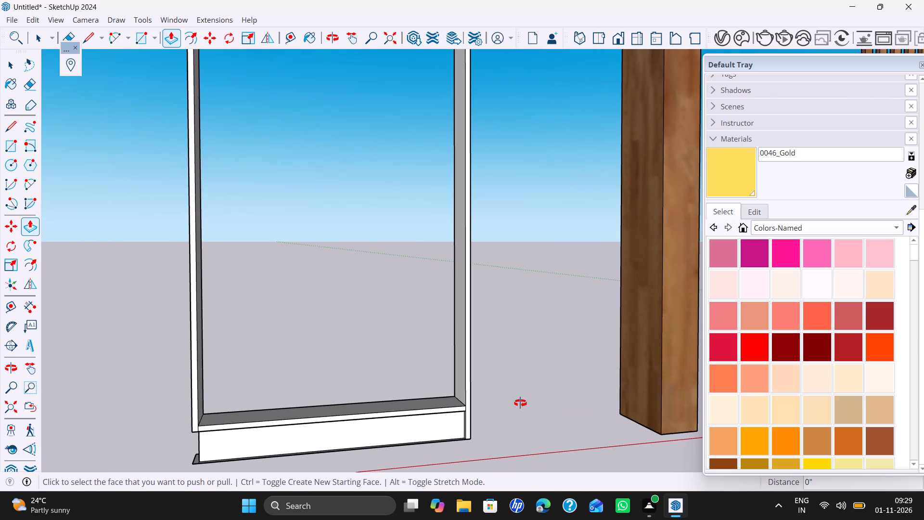
{"action": "middle_click", "coordinate": [520, 403]}
{"action": "key", "text": "k"}
{"action": "scroll", "coordinate": [481, 407], "scroll_direction": "up", "scroll_amount": 5}
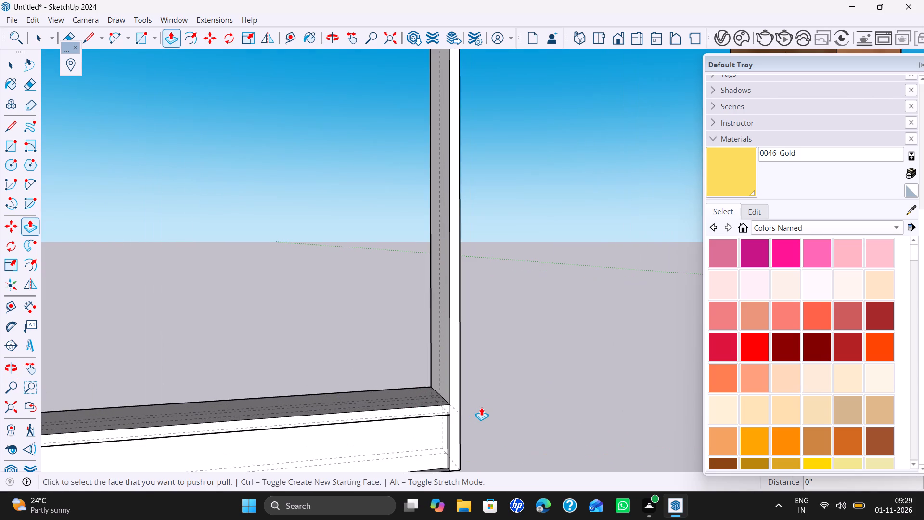
{"action": "type", "text": "kl"}
{"action": "scroll", "coordinate": [464, 405], "scroll_direction": "down", "scroll_amount": 1}
{"action": "scroll", "coordinate": [452, 408], "scroll_direction": "up", "scroll_amount": 1}
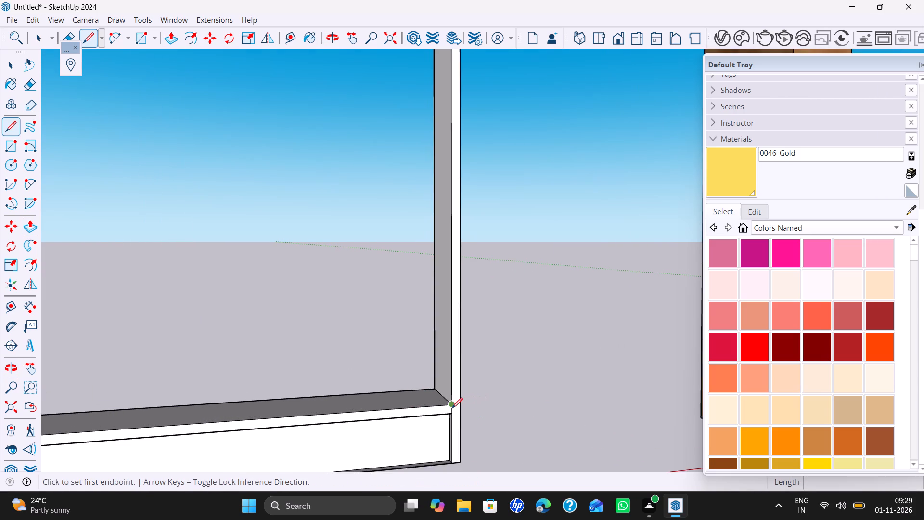
{"action": "scroll", "coordinate": [452, 408], "scroll_direction": "up", "scroll_amount": 2}
{"action": "left_click", "coordinate": [452, 413]}
{"action": "left_click", "coordinate": [465, 411]}
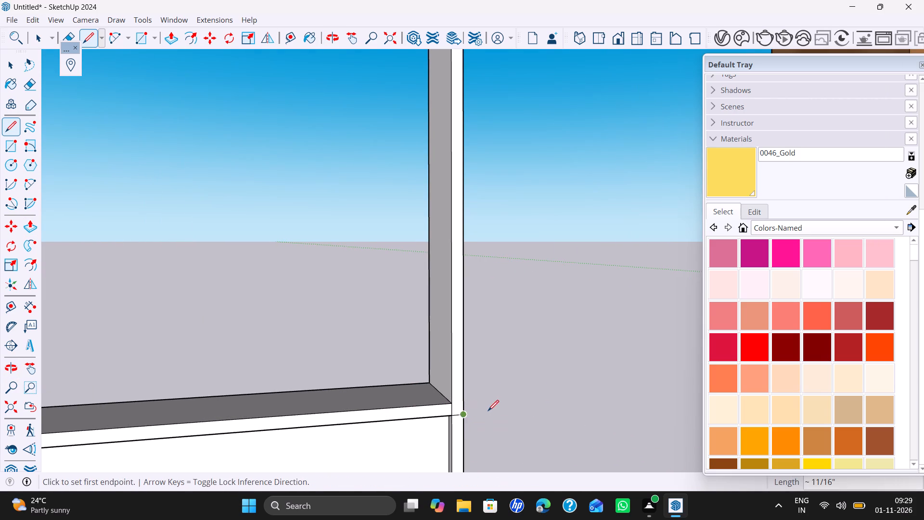
Push/Pull the rear strip below the drawn line and the plinth's end face nearest the wooden column inward 18 mm each.
{"action": "middle_click_drag", "start_coordinate": [488, 411], "coordinate": [453, 412]}
{"action": "scroll", "coordinate": [453, 412], "scroll_direction": "up", "scroll_amount": 1}
{"action": "key", "text": "bracketleft"}
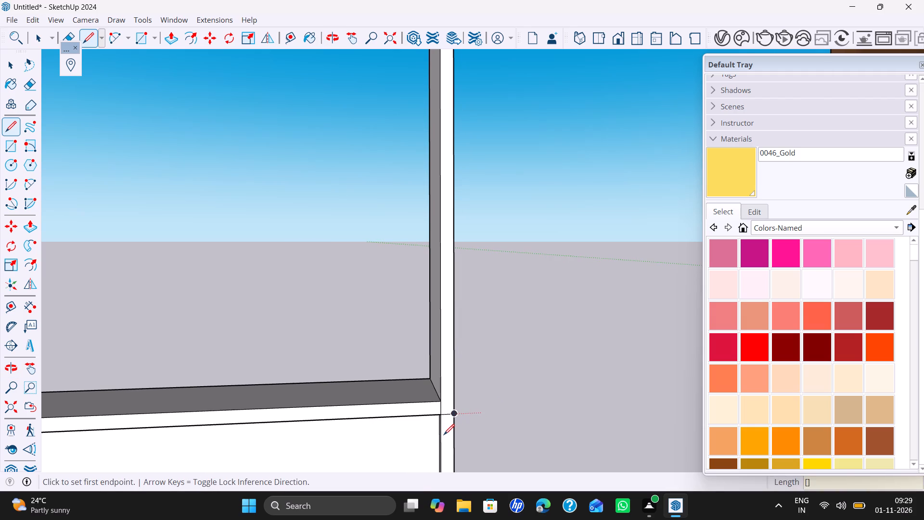
{"action": "key", "text": "p"}
{"action": "double_click", "coordinate": [444, 435]}
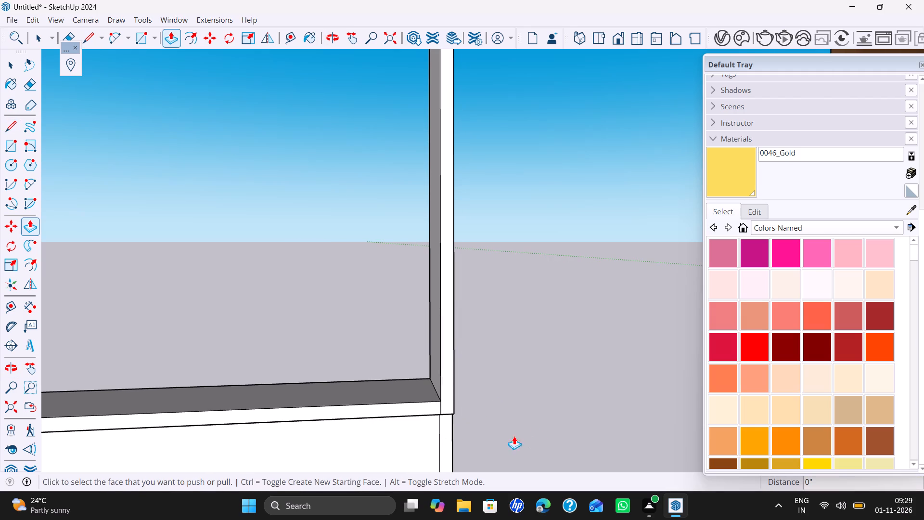
{"action": "middle_click_drag", "start_coordinate": [393, 439], "coordinate": [92, 420]}
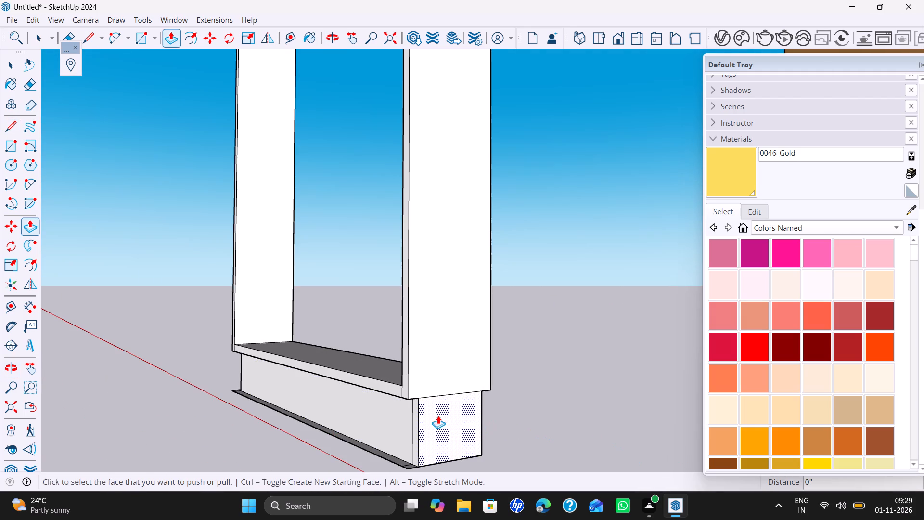
{"action": "double_click", "coordinate": [438, 416]}
Erase the leftover flange edges protruding along the plinth's rear bottom side and at the end farthest from the wooden column.
{"action": "key", "text": "space"}
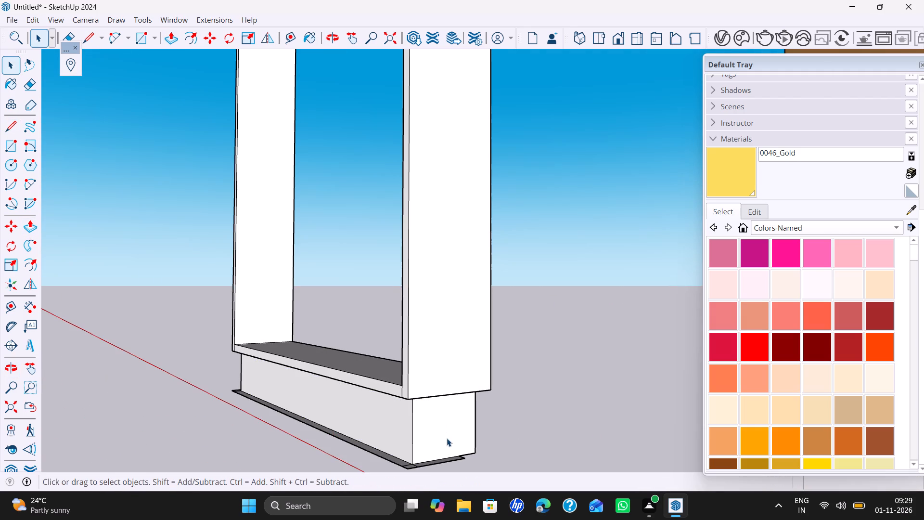
{"action": "middle_click_drag", "start_coordinate": [436, 453], "coordinate": [487, 298]}
{"action": "double_click", "coordinate": [467, 334]}
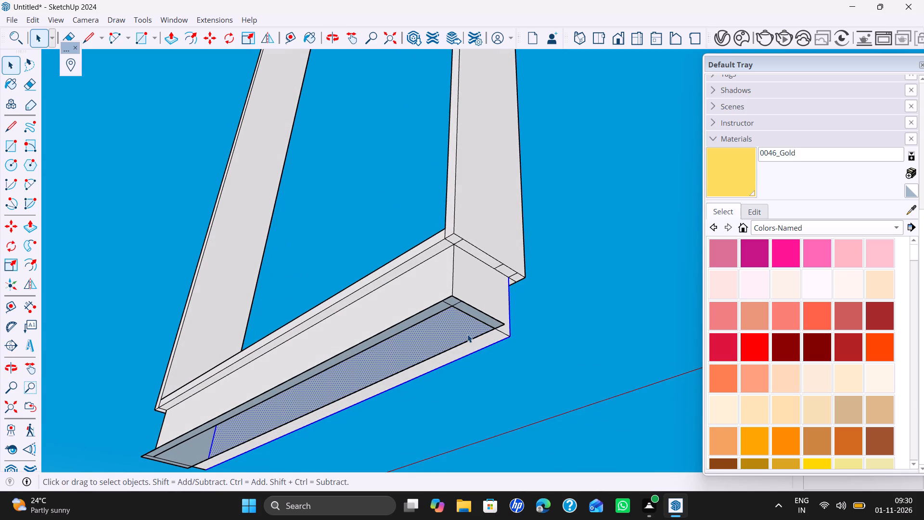
{"action": "left_click", "coordinate": [467, 334]}
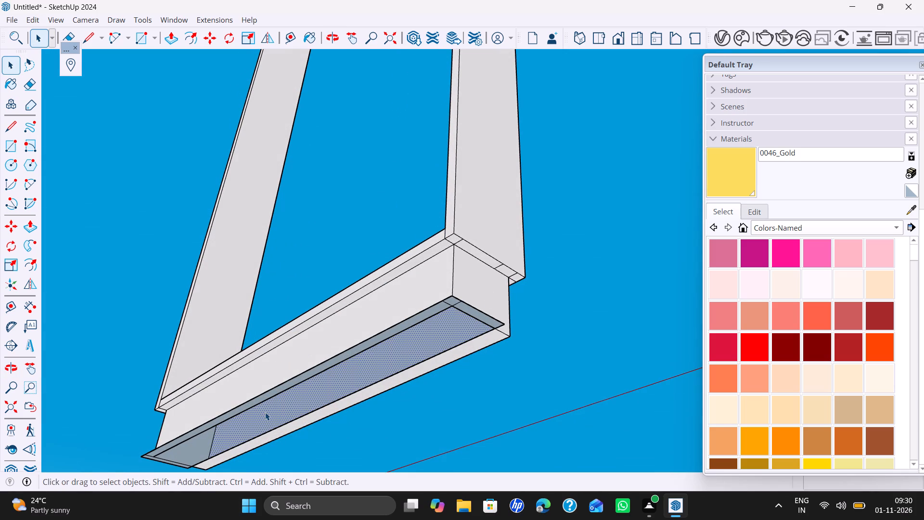
{"action": "key", "text": "w"}
{"action": "key", "text": "e"}
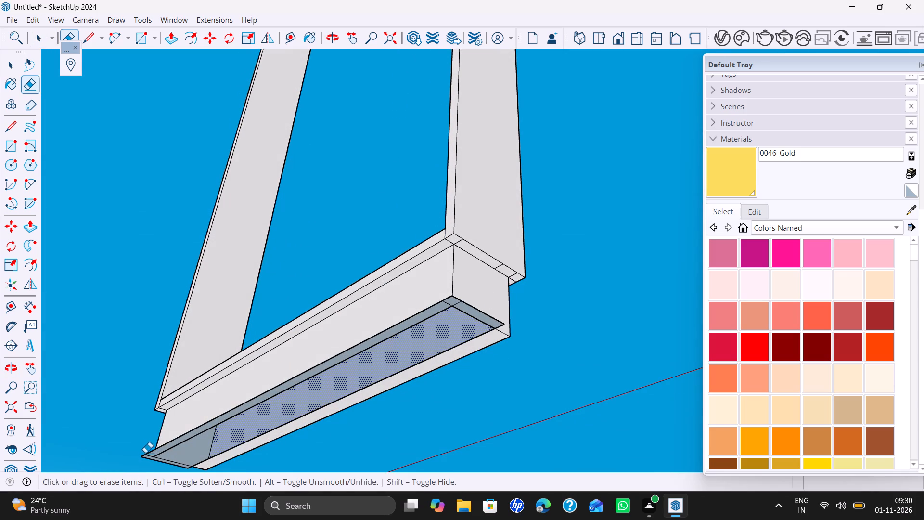
{"action": "left_click_drag", "start_coordinate": [141, 455], "coordinate": [147, 448]}
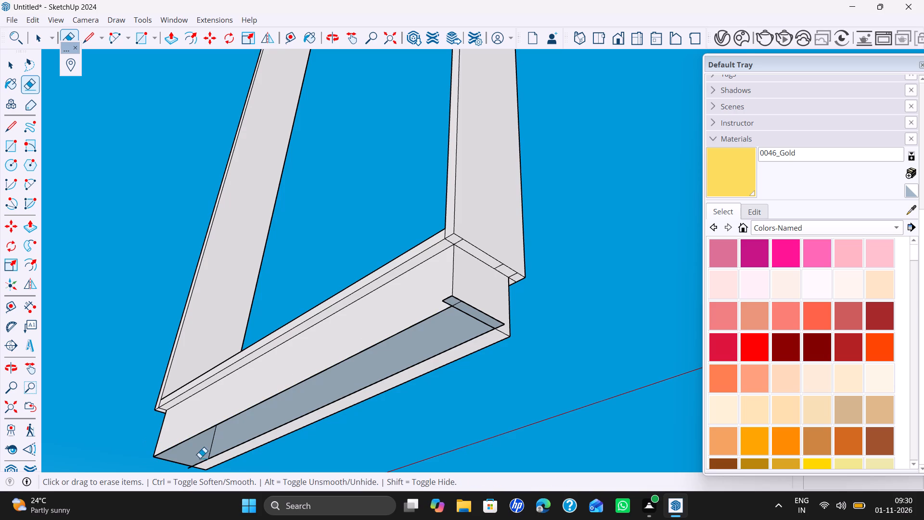
{"action": "left_click", "coordinate": [206, 460]}
Erase the remaining flange strip and stray edge stub at the plinth's bottom end nearest the wooden column.
{"action": "middle_click_drag", "start_coordinate": [434, 344], "coordinate": [223, 287]}
{"action": "left_click_drag", "start_coordinate": [343, 299], "coordinate": [333, 303]}
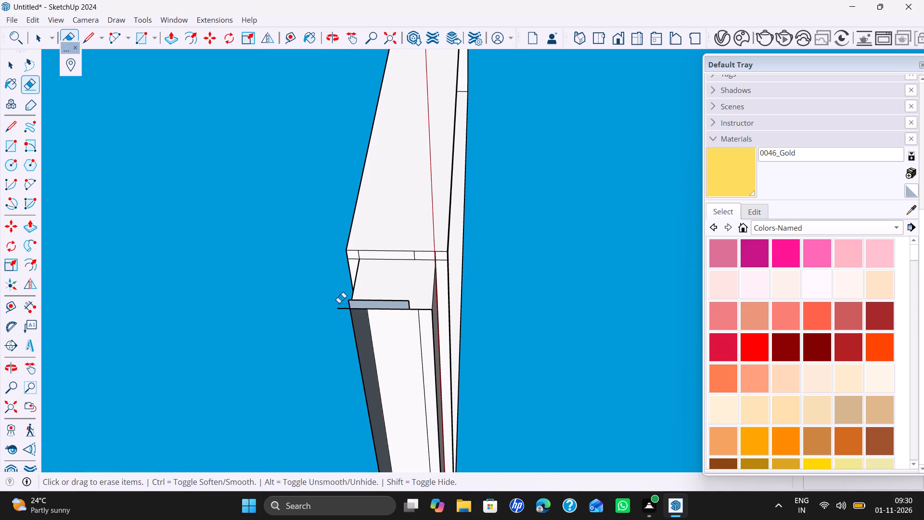
{"action": "left_click_drag", "start_coordinate": [361, 302], "coordinate": [368, 299]}
{"action": "left_click", "coordinate": [407, 302]}
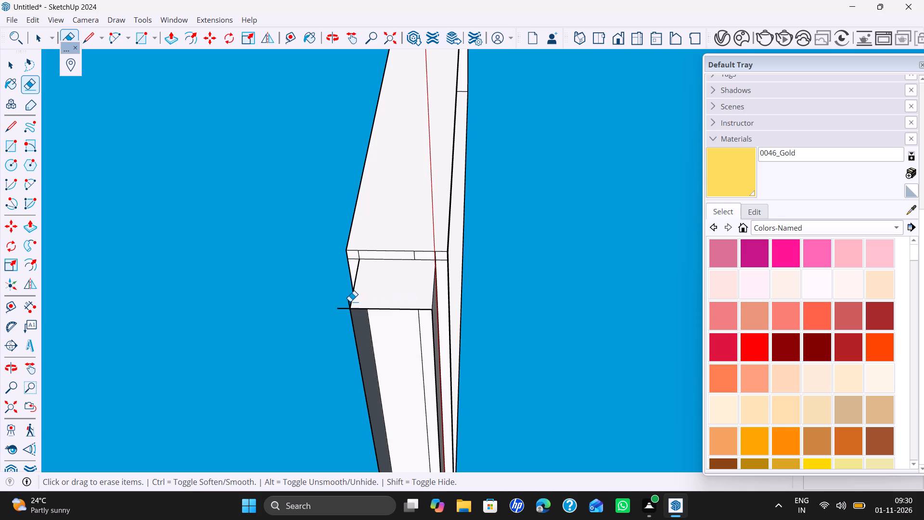
{"action": "scroll", "coordinate": [350, 301], "scroll_direction": "up", "scroll_amount": 1}
{"action": "middle_click_drag", "start_coordinate": [344, 301], "coordinate": [323, 302]}
{"action": "scroll", "coordinate": [327, 304], "scroll_direction": "up", "scroll_amount": 2}
{"action": "left_click_drag", "start_coordinate": [327, 312], "coordinate": [316, 322]}
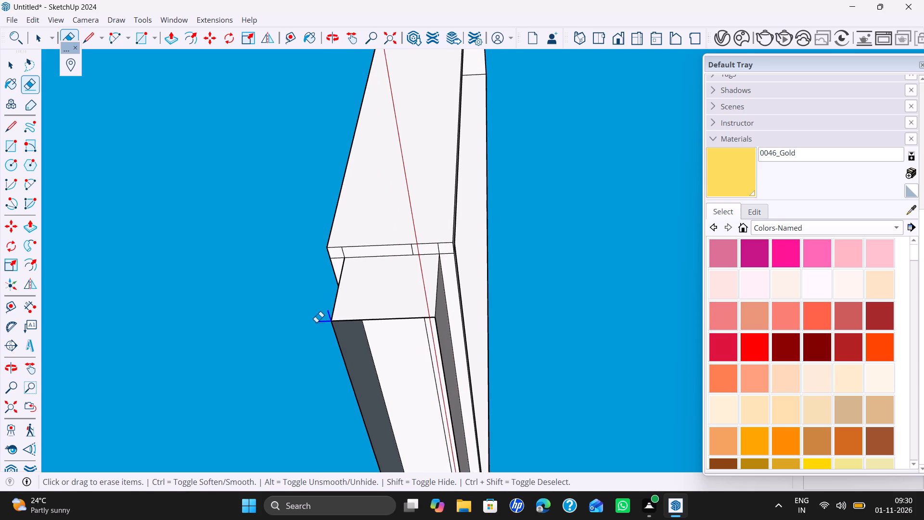
{"action": "left_click_drag", "start_coordinate": [316, 322], "coordinate": [316, 324]}
{"action": "scroll", "coordinate": [354, 346], "scroll_direction": "down", "scroll_amount": 4}
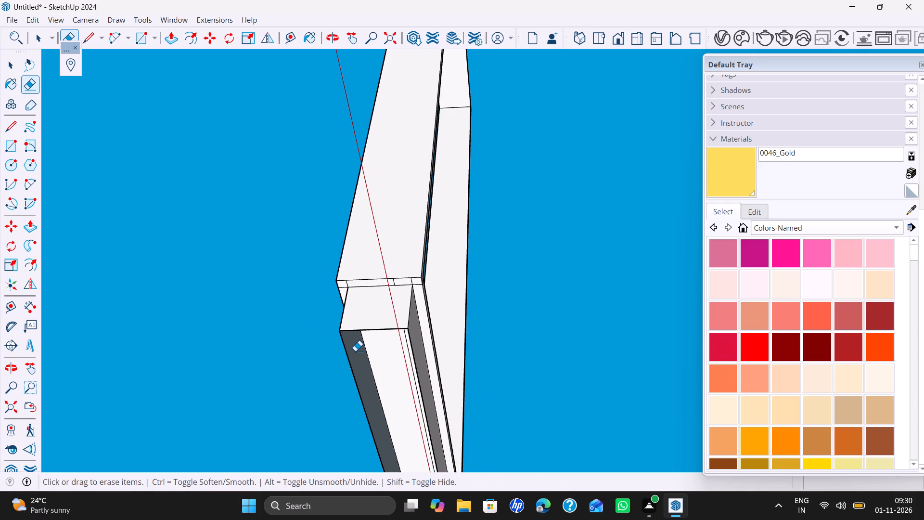
{"action": "key", "text": "e"}
{"action": "key", "text": "d"}
{"action": "key", "text": "e"}
Draw a rectangle about 2' 10 9/16" by 4 9/16" across the plinth's open underside, corner to corner.
{"action": "key", "text": "r"}
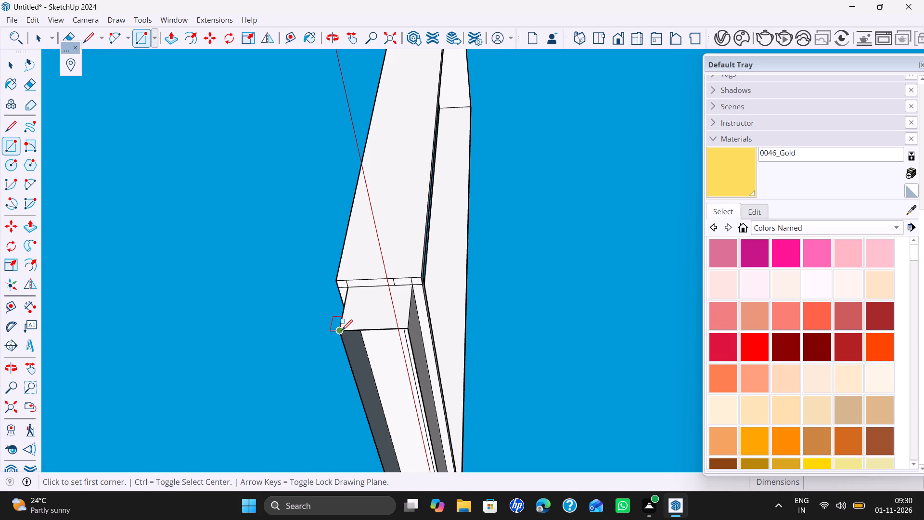
{"action": "left_click", "coordinate": [342, 330]}
{"action": "scroll", "coordinate": [377, 357], "scroll_direction": "down", "scroll_amount": 2}
{"action": "middle_click_drag", "start_coordinate": [377, 357], "coordinate": [334, 167], "text": "shift"}
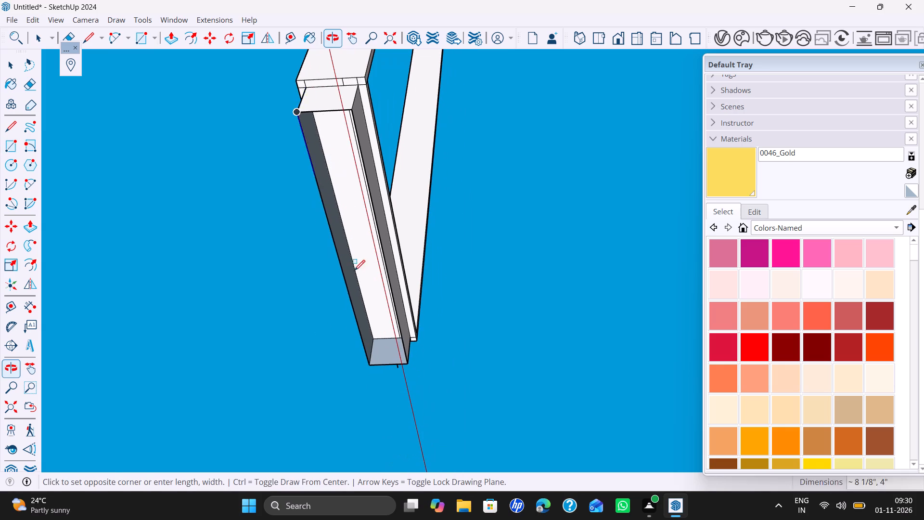
{"action": "left_click", "coordinate": [410, 365]}
{"action": "middle_click_drag", "start_coordinate": [467, 331], "coordinate": [446, 325]}
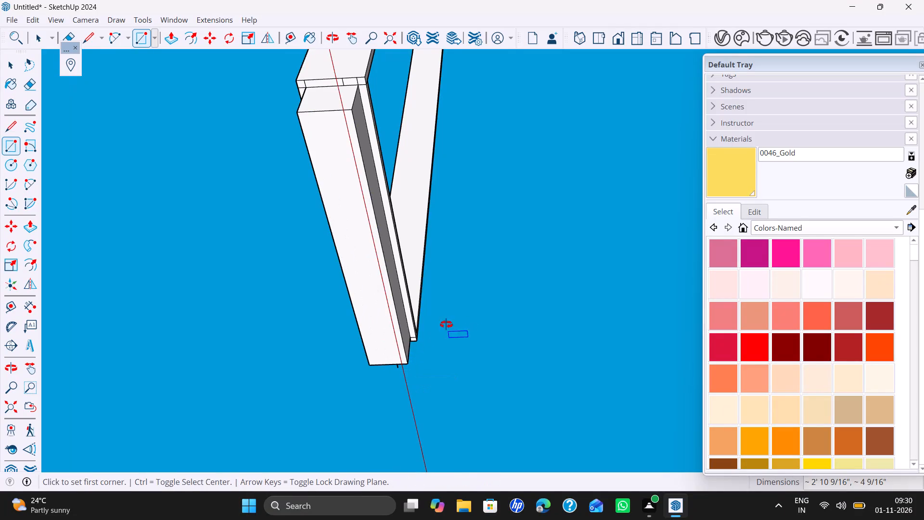
Erase the stray edge stub at the plinth's bottom corner on the end farthest from the wooden column.
{"action": "middle_click_drag", "start_coordinate": [446, 325], "coordinate": [183, 311]}
{"action": "middle_click_drag", "start_coordinate": [567, 364], "coordinate": [359, 351], "text": "shift"}
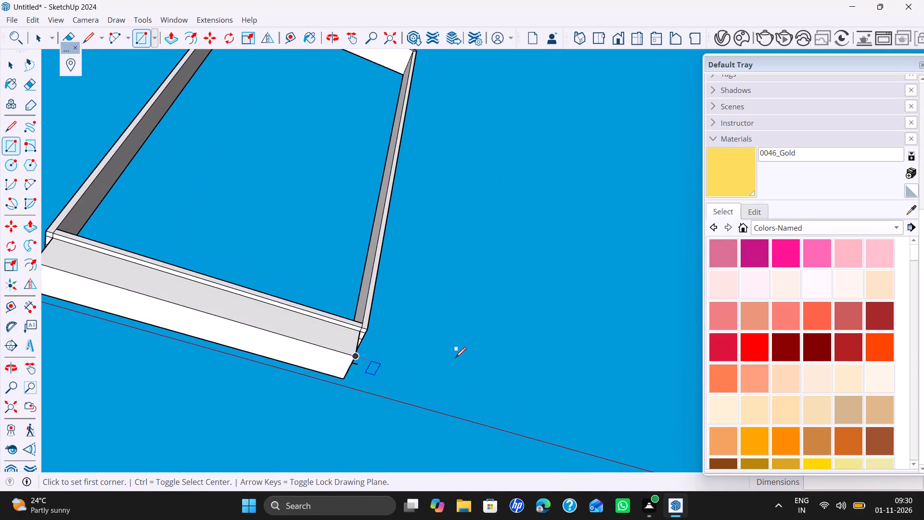
{"action": "key", "text": "w"}
{"action": "scroll", "coordinate": [468, 362], "scroll_direction": "up", "scroll_amount": 6}
{"action": "key", "text": "q"}
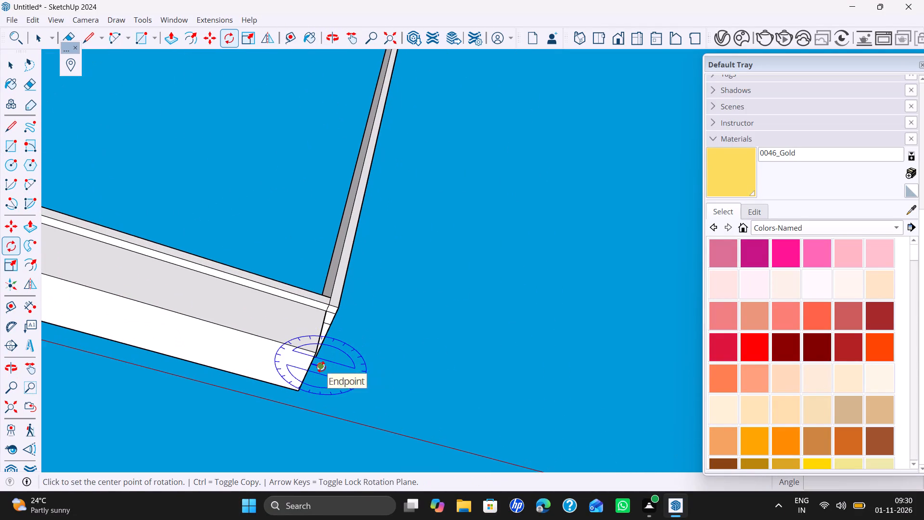
{"action": "key", "text": "e"}
{"action": "left_click", "coordinate": [320, 368]}
{"action": "key", "text": "space"}
Erase the underside lines and front seam where the bottom shelf meets the panel farthest from the wooden column.
{"action": "scroll", "coordinate": [425, 322], "scroll_direction": "down", "scroll_amount": 1}
{"action": "middle_click_drag", "start_coordinate": [425, 322], "coordinate": [421, 331]}
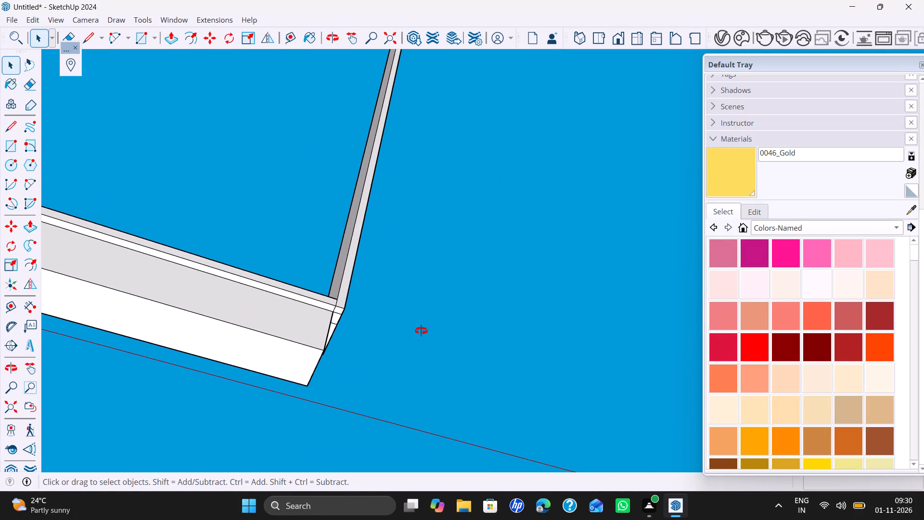
{"action": "middle_click_drag", "start_coordinate": [421, 331], "coordinate": [329, 468]}
{"action": "scroll", "coordinate": [360, 319], "scroll_direction": "down", "scroll_amount": 7}
{"action": "scroll", "coordinate": [370, 309], "scroll_direction": "up", "scroll_amount": 9}
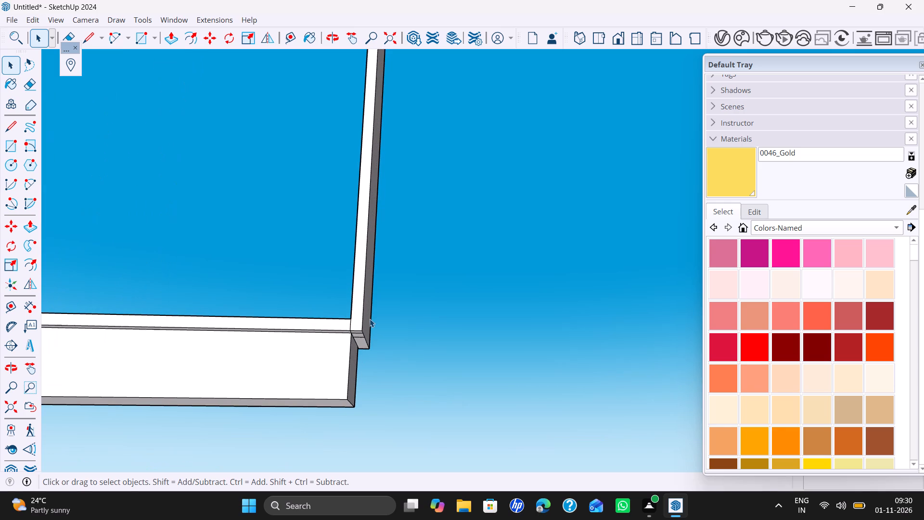
{"action": "key", "text": "e"}
{"action": "scroll", "coordinate": [369, 337], "scroll_direction": "up", "scroll_amount": 11}
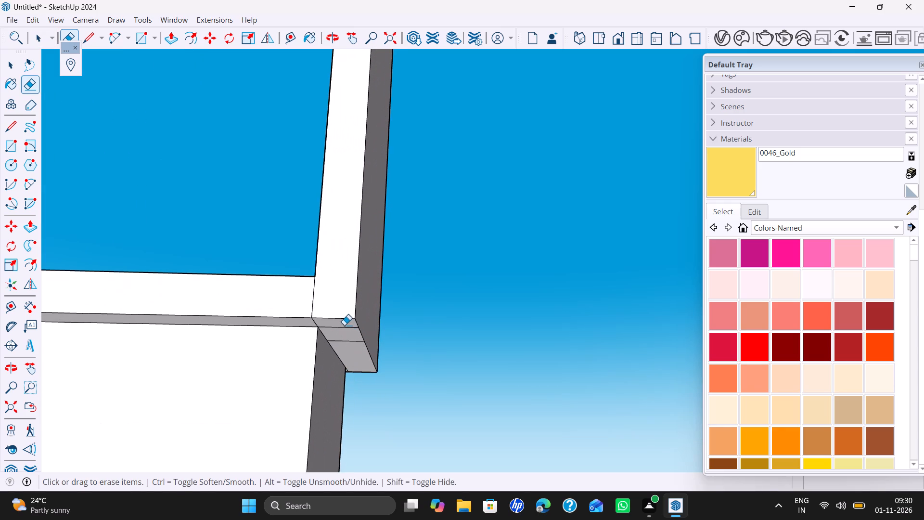
{"action": "left_click_drag", "start_coordinate": [344, 325], "coordinate": [352, 343]}
{"action": "left_click", "coordinate": [317, 325]}
{"action": "left_click", "coordinate": [315, 307]}
{"action": "scroll", "coordinate": [326, 309], "scroll_direction": "down", "scroll_amount": 6}
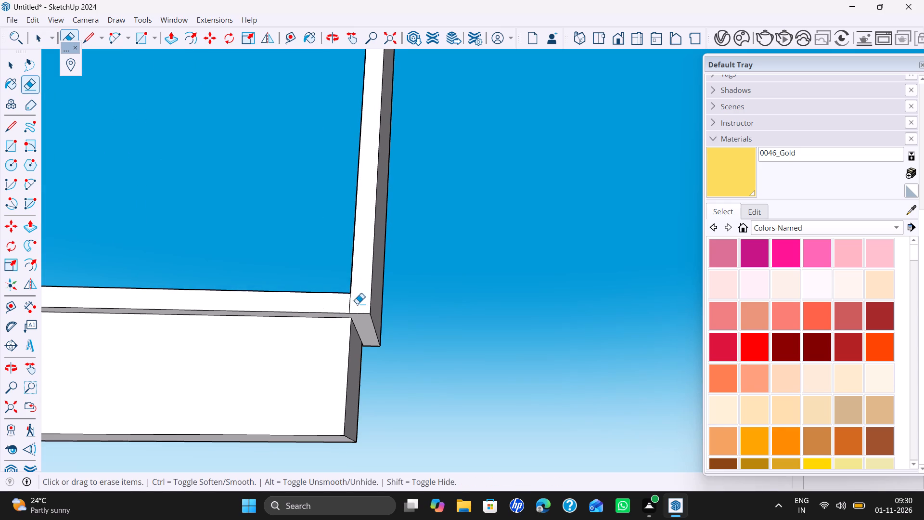
{"action": "left_click", "coordinate": [352, 302]}
{"action": "left_click", "coordinate": [347, 303]}
{"action": "left_click_drag", "start_coordinate": [348, 303], "coordinate": [356, 304]}
Erase the front seam and underside line where the bottom shelf meets the panel nearest the wooden column.
{"action": "middle_click_drag", "start_coordinate": [447, 286], "coordinate": [414, 415]}
{"action": "scroll", "coordinate": [391, 392], "scroll_direction": "down", "scroll_amount": 7}
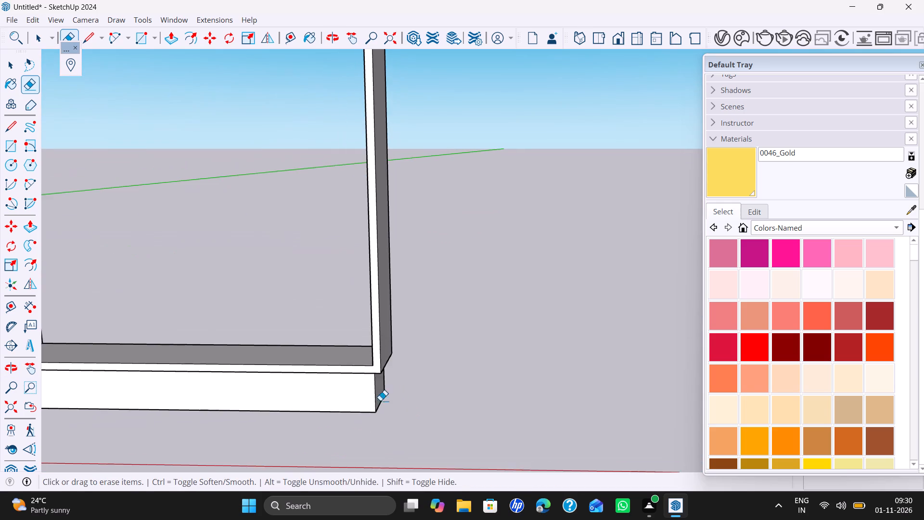
{"action": "scroll", "coordinate": [380, 401], "scroll_direction": "down", "scroll_amount": 7}
{"action": "scroll", "coordinate": [194, 378], "scroll_direction": "up", "scroll_amount": 3}
{"action": "scroll", "coordinate": [153, 383], "scroll_direction": "up", "scroll_amount": 12}
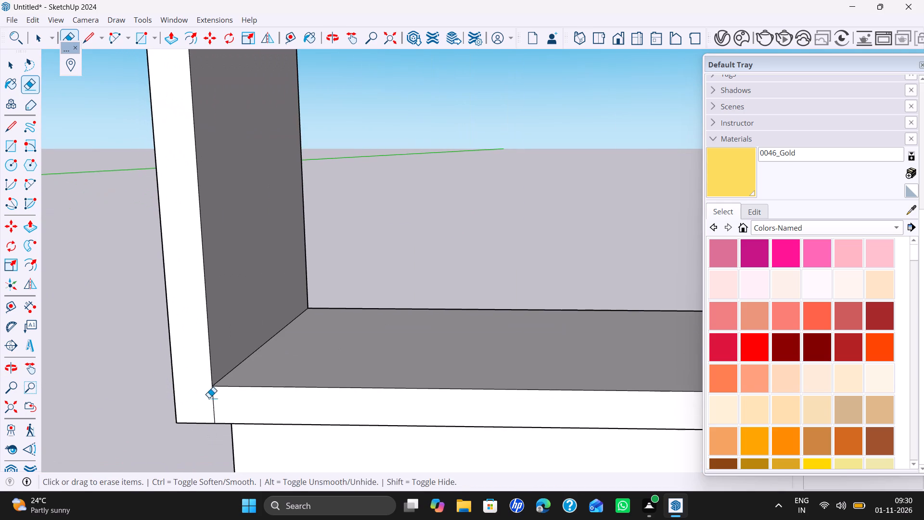
{"action": "left_click_drag", "start_coordinate": [217, 403], "coordinate": [205, 398]}
{"action": "middle_click_drag", "start_coordinate": [198, 393], "coordinate": [290, 210]}
{"action": "left_click_drag", "start_coordinate": [226, 279], "coordinate": [207, 319]}
{"action": "left_click", "coordinate": [228, 282]}
Erase the leftover lines on the underside at the rear of the panel nearest the wooden column.
{"action": "scroll", "coordinate": [223, 313], "scroll_direction": "down", "scroll_amount": 5}
{"action": "middle_click_drag", "start_coordinate": [217, 329], "coordinate": [334, 329]}
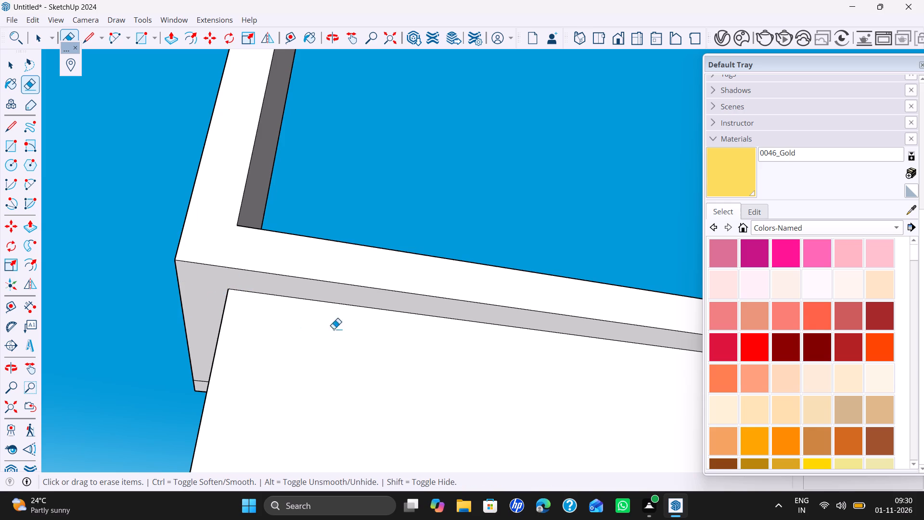
{"action": "middle_click_drag", "start_coordinate": [334, 329], "coordinate": [505, 329]}
{"action": "scroll", "coordinate": [324, 368], "scroll_direction": "down", "scroll_amount": 5}
{"action": "middle_click_drag", "start_coordinate": [304, 377], "coordinate": [456, 371]}
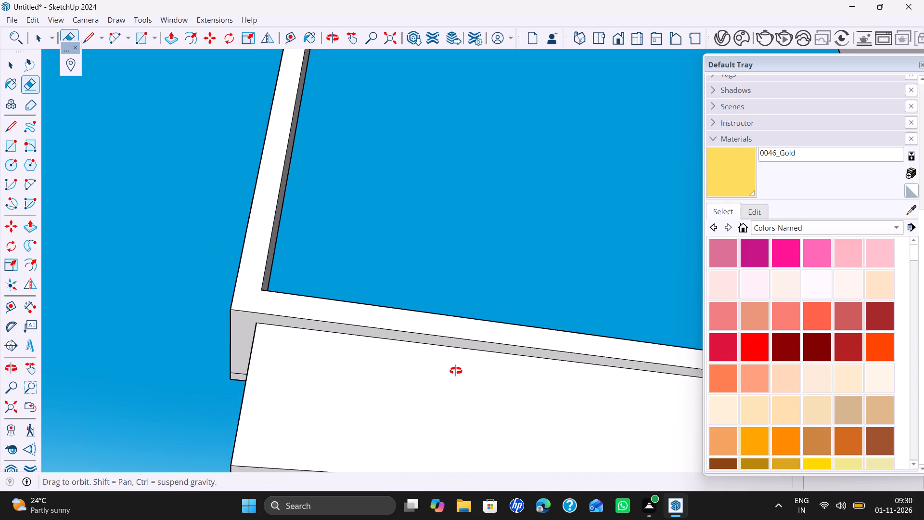
{"action": "middle_click_drag", "start_coordinate": [456, 371], "coordinate": [642, 367]}
{"action": "scroll", "coordinate": [259, 216], "scroll_direction": "up", "scroll_amount": 4}
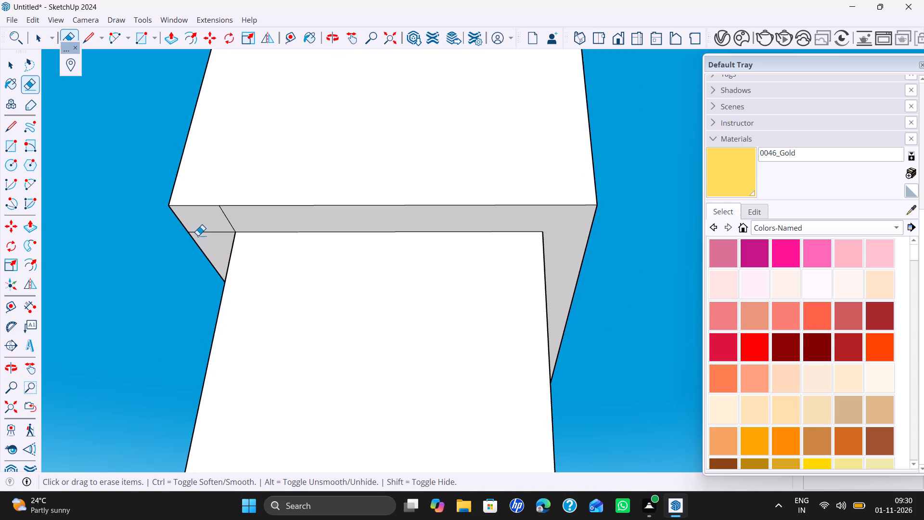
{"action": "left_click_drag", "start_coordinate": [199, 236], "coordinate": [229, 214]}
Erase the rear seam between the bottom shelf and the panel nearest the wooden column.
{"action": "scroll", "coordinate": [226, 220], "scroll_direction": "down", "scroll_amount": 4}
{"action": "middle_click_drag", "start_coordinate": [225, 225], "coordinate": [599, 226]}
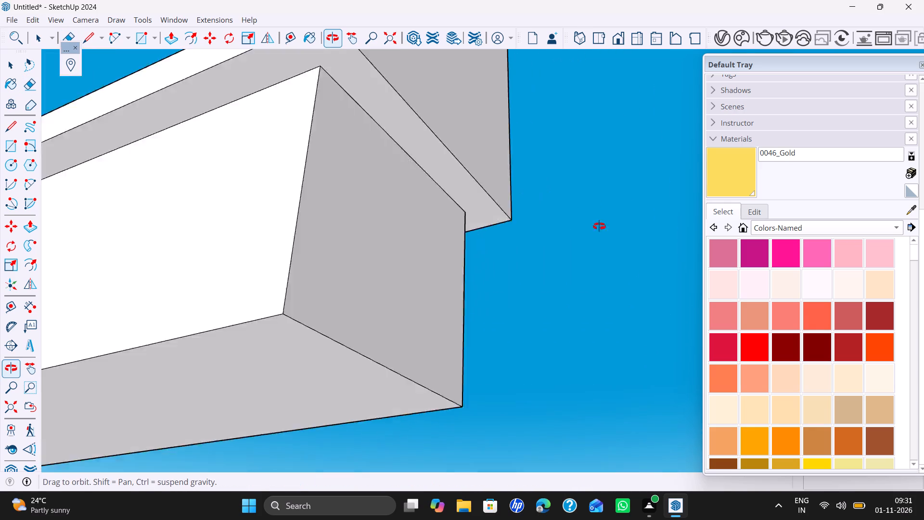
{"action": "middle_click_drag", "start_coordinate": [599, 226], "coordinate": [600, 226]}
{"action": "scroll", "coordinate": [367, 209], "scroll_direction": "down", "scroll_amount": 7}
{"action": "middle_click_drag", "start_coordinate": [349, 228], "coordinate": [441, 329], "text": "shift"}
{"action": "scroll", "coordinate": [492, 197], "scroll_direction": "up", "scroll_amount": 1}
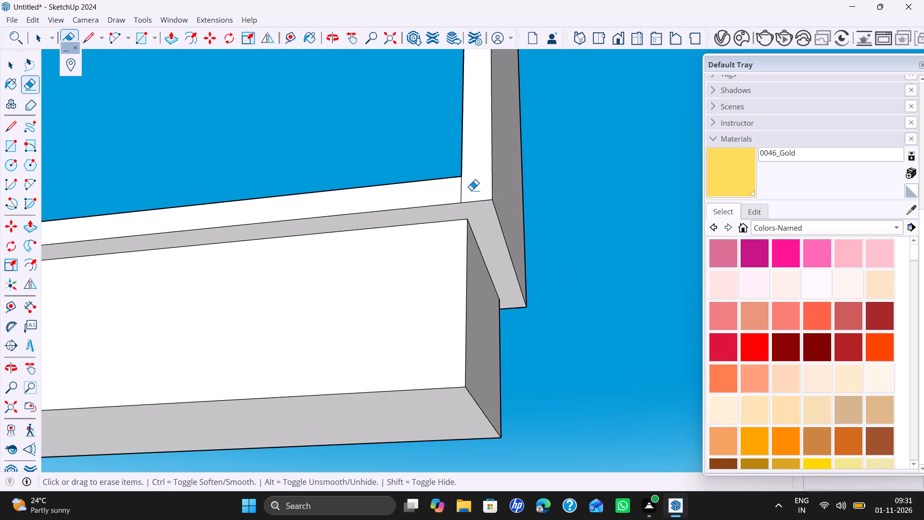
{"action": "left_click_drag", "start_coordinate": [471, 190], "coordinate": [459, 191]}
Erase the rear seam and underside line where the bottom shelf meets the panel farthest from the wooden column.
{"action": "scroll", "coordinate": [461, 220], "scroll_direction": "down", "scroll_amount": 14}
{"action": "middle_click_drag", "start_coordinate": [274, 265], "coordinate": [513, 304]}
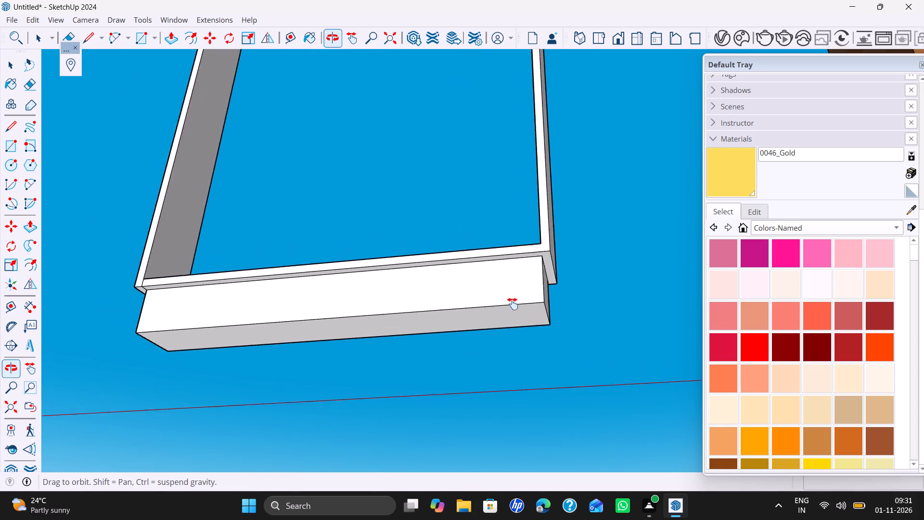
{"action": "middle_click_drag", "start_coordinate": [513, 304], "coordinate": [576, 315]}
{"action": "scroll", "coordinate": [319, 259], "scroll_direction": "up", "scroll_amount": 6}
{"action": "scroll", "coordinate": [387, 359], "scroll_direction": "up", "scroll_amount": 14}
{"action": "scroll", "coordinate": [341, 337], "scroll_direction": "up", "scroll_amount": 4}
{"action": "left_click_drag", "start_coordinate": [273, 321], "coordinate": [262, 323]}
{"action": "left_click_drag", "start_coordinate": [238, 261], "coordinate": [273, 276]}
{"action": "scroll", "coordinate": [274, 279], "scroll_direction": "down", "scroll_amount": 6}
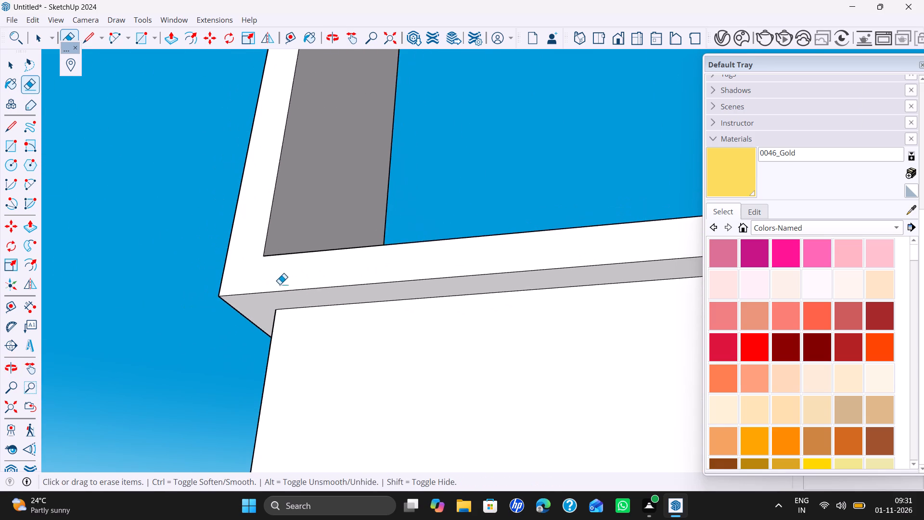
Examine the cleaned-up frame and plinth from several sides and alongside the finished units.
{"action": "scroll", "coordinate": [280, 284], "scroll_direction": "down", "scroll_amount": 7}
{"action": "middle_click_drag", "start_coordinate": [288, 295], "coordinate": [746, 275]}
{"action": "middle_click_drag", "start_coordinate": [461, 244], "coordinate": [775, 268]}
{"action": "scroll", "coordinate": [330, 199], "scroll_direction": "down", "scroll_amount": 8}
{"action": "scroll", "coordinate": [347, 238], "scroll_direction": "down", "scroll_amount": 5}
{"action": "middle_click_drag", "start_coordinate": [347, 239], "coordinate": [427, 327], "text": "shift"}
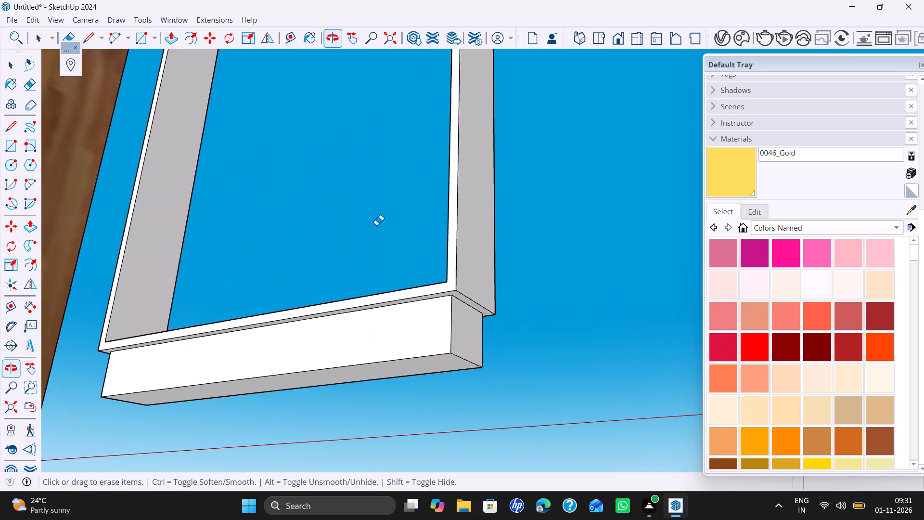
{"action": "middle_click_drag", "start_coordinate": [291, 155], "coordinate": [344, 294]}
{"action": "scroll", "coordinate": [338, 229], "scroll_direction": "down", "scroll_amount": 13}
{"action": "middle_click_drag", "start_coordinate": [311, 267], "coordinate": [334, 348], "text": "shift"}
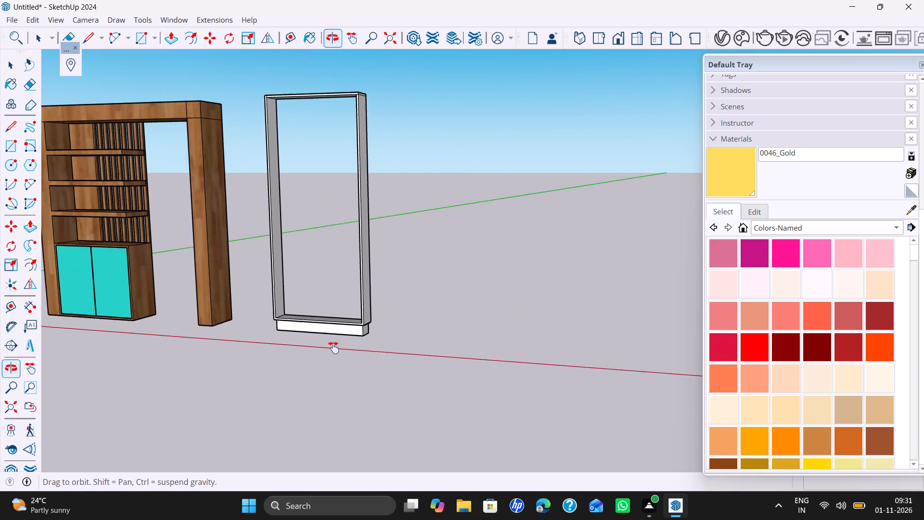
Erase the front seam and the line across the top face at the frame's upper corner nearest the wooden column.
{"action": "middle_click_drag", "start_coordinate": [334, 348], "coordinate": [334, 348], "text": "shift"}
{"action": "scroll", "coordinate": [340, 142], "scroll_direction": "up", "scroll_amount": 4}
{"action": "key", "text": "space"}
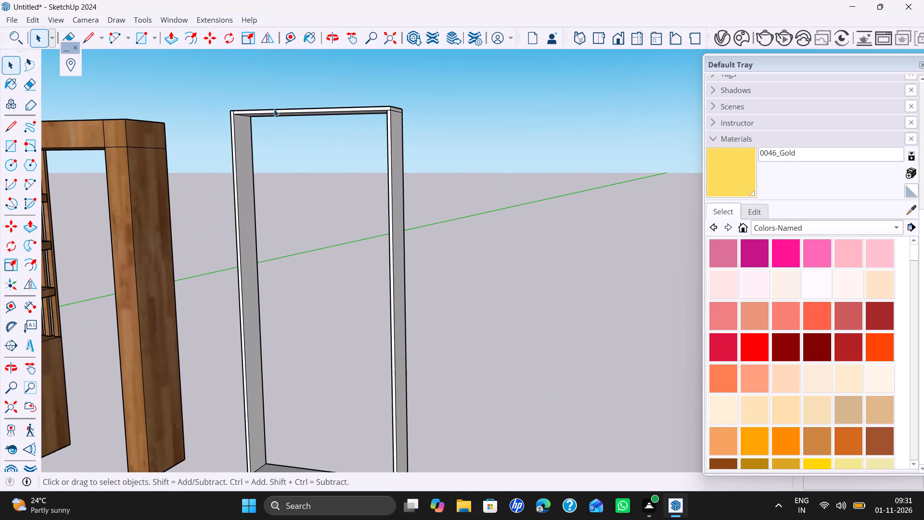
{"action": "scroll", "coordinate": [255, 104], "scroll_direction": "up", "scroll_amount": 5}
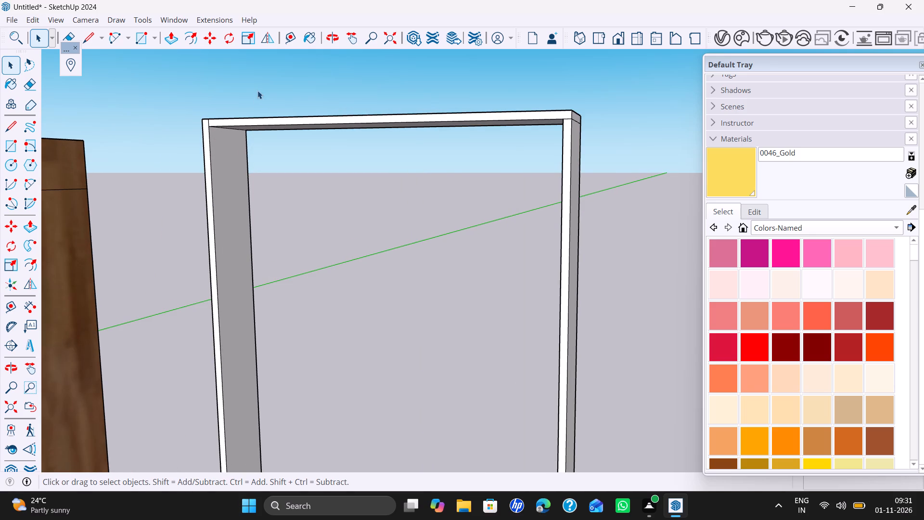
{"action": "key", "text": "e"}
{"action": "scroll", "coordinate": [237, 126], "scroll_direction": "up", "scroll_amount": 9}
{"action": "left_click_drag", "start_coordinate": [196, 116], "coordinate": [186, 123]}
{"action": "scroll", "coordinate": [282, 107], "scroll_direction": "down", "scroll_amount": 2}
{"action": "middle_click_drag", "start_coordinate": [289, 139], "coordinate": [325, 252]}
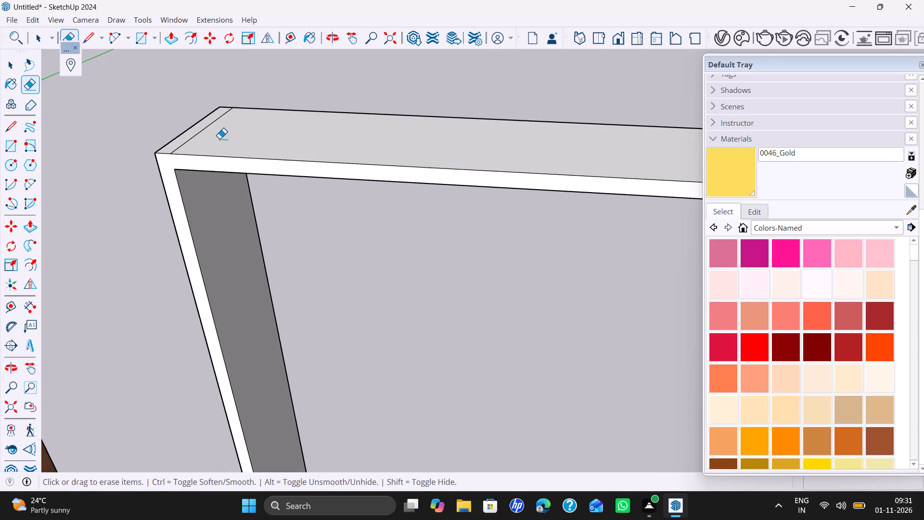
{"action": "left_click_drag", "start_coordinate": [201, 128], "coordinate": [209, 139]}
{"action": "scroll", "coordinate": [303, 140], "scroll_direction": "down", "scroll_amount": 7}
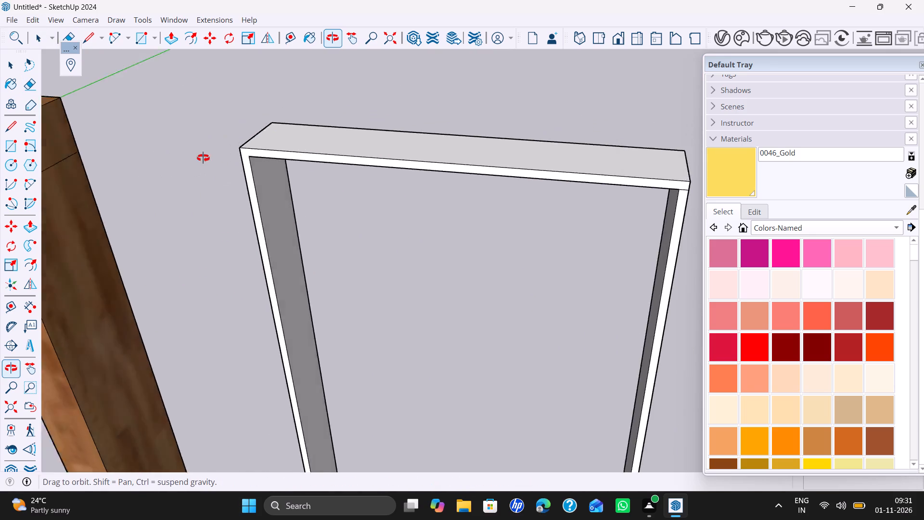
Erase the front seam and outer side line at the frame's upper corner farthest from the wooden column.
{"action": "scroll", "coordinate": [653, 274], "scroll_direction": "up", "scroll_amount": 7}
{"action": "scroll", "coordinate": [643, 230], "scroll_direction": "down", "scroll_amount": 8}
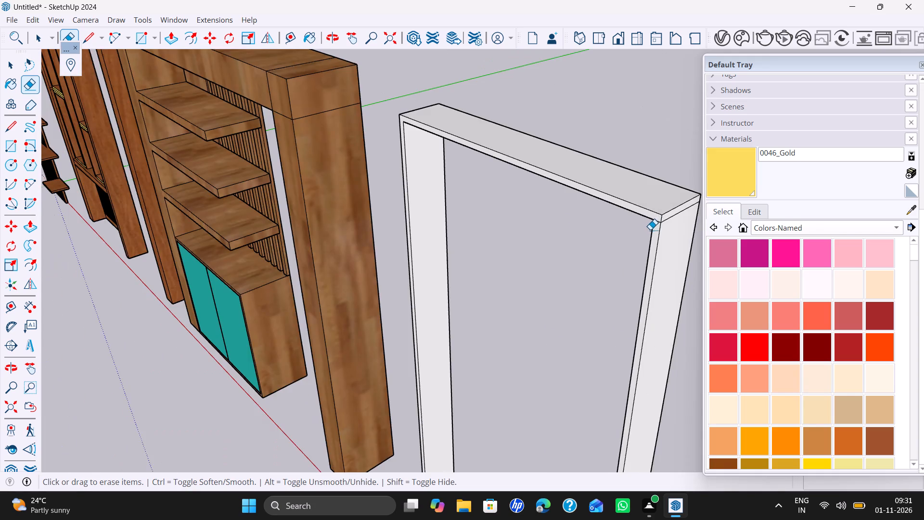
{"action": "scroll", "coordinate": [660, 222], "scroll_direction": "up", "scroll_amount": 6}
{"action": "left_click", "coordinate": [658, 221]}
{"action": "left_click", "coordinate": [680, 216]}
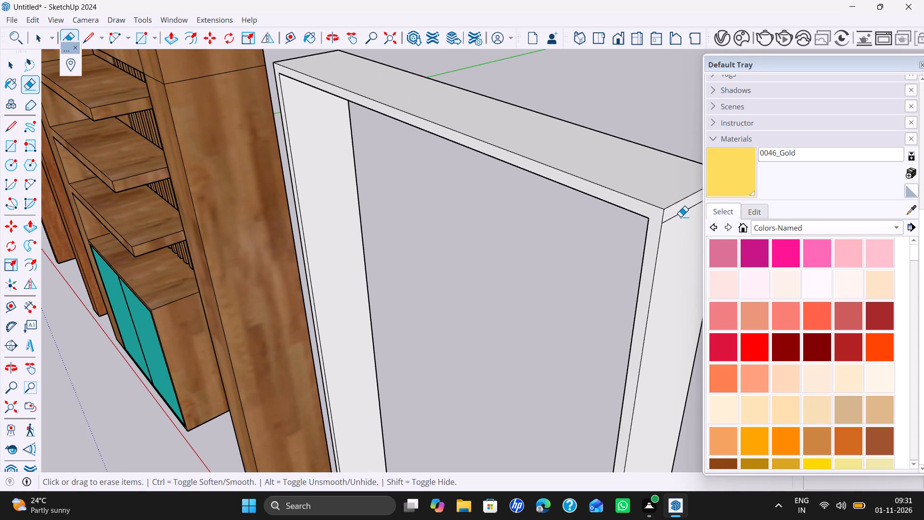
{"action": "left_click", "coordinate": [682, 215]}
Erase the rear seams where the top panel meets both side panels.
{"action": "middle_click_drag", "start_coordinate": [635, 244], "coordinate": [578, 244]}
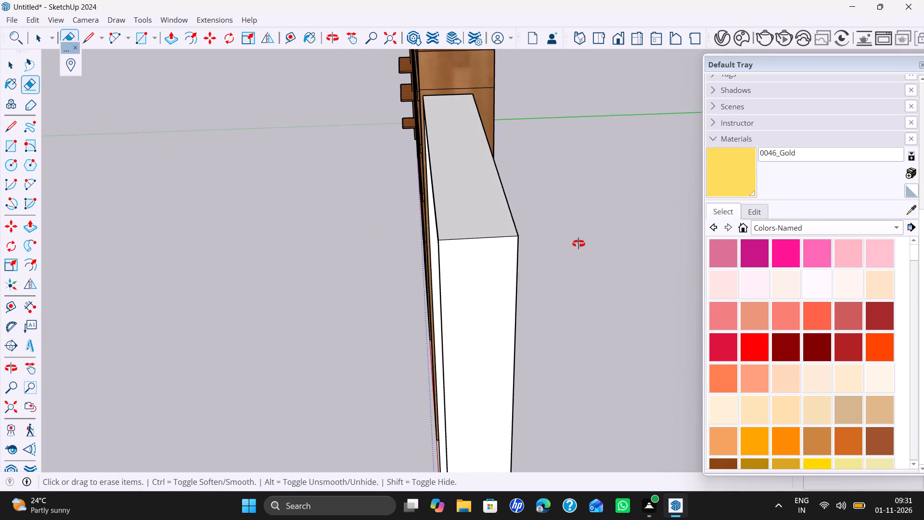
{"action": "middle_click_drag", "start_coordinate": [578, 244], "coordinate": [402, 236]}
{"action": "scroll", "coordinate": [405, 221], "scroll_direction": "up", "scroll_amount": 5}
{"action": "scroll", "coordinate": [356, 229], "scroll_direction": "down", "scroll_amount": 4}
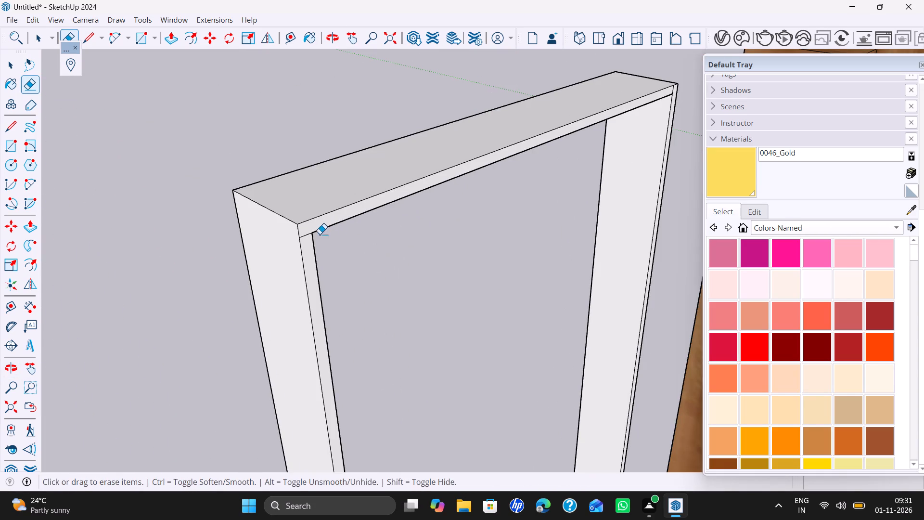
{"action": "left_click", "coordinate": [308, 234]}
{"action": "scroll", "coordinate": [673, 100], "scroll_direction": "up", "scroll_amount": 5}
{"action": "left_click_drag", "start_coordinate": [678, 81], "coordinate": [673, 82]}
Examine the frame, bottom shelf and plinth from several sides and alongside the finished units.
{"action": "scroll", "coordinate": [679, 117], "scroll_direction": "down", "scroll_amount": 7}
{"action": "scroll", "coordinate": [594, 171], "scroll_direction": "down", "scroll_amount": 4}
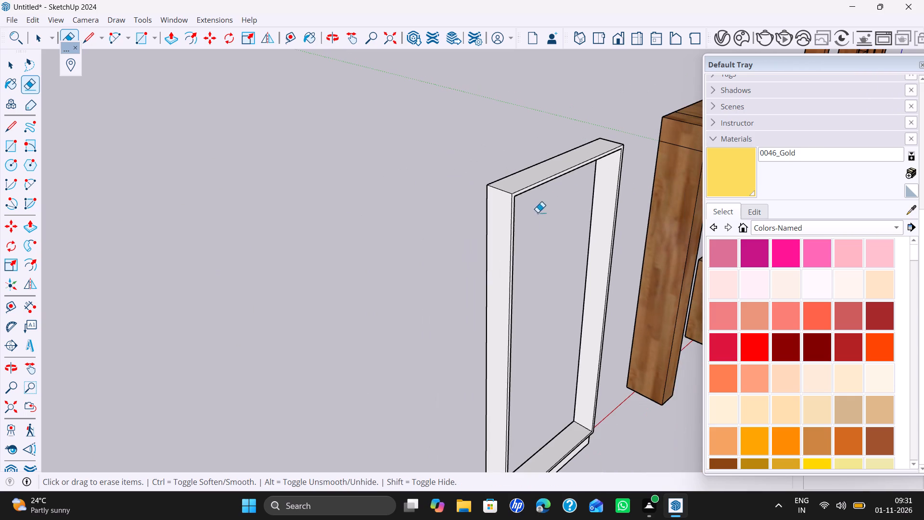
{"action": "key", "text": "space"}
{"action": "scroll", "coordinate": [589, 444], "scroll_direction": "up", "scroll_amount": 6}
{"action": "middle_click_drag", "start_coordinate": [589, 427], "coordinate": [575, 402]}
{"action": "scroll", "coordinate": [585, 419], "scroll_direction": "up", "scroll_amount": 1}
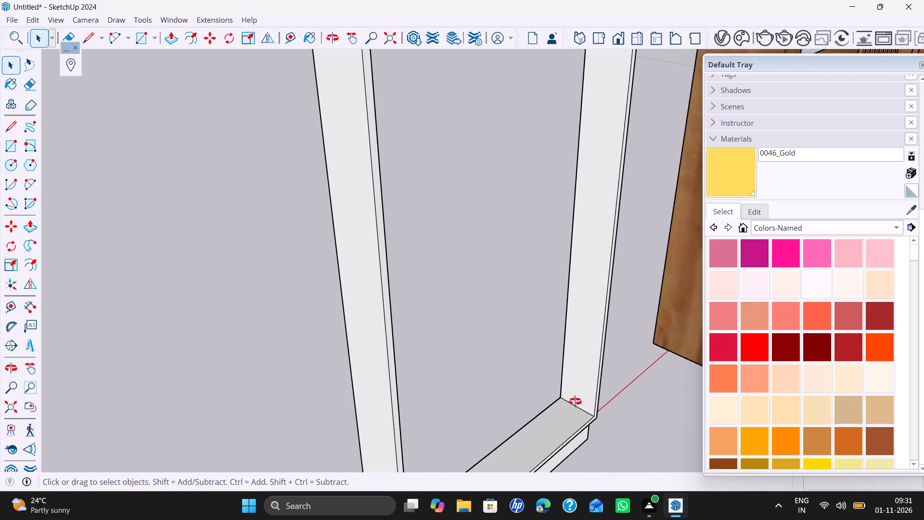
{"action": "middle_click_drag", "start_coordinate": [575, 402], "coordinate": [555, 359]}
{"action": "middle_click_drag", "start_coordinate": [359, 303], "coordinate": [645, 351]}
{"action": "scroll", "coordinate": [614, 317], "scroll_direction": "down", "scroll_amount": 4}
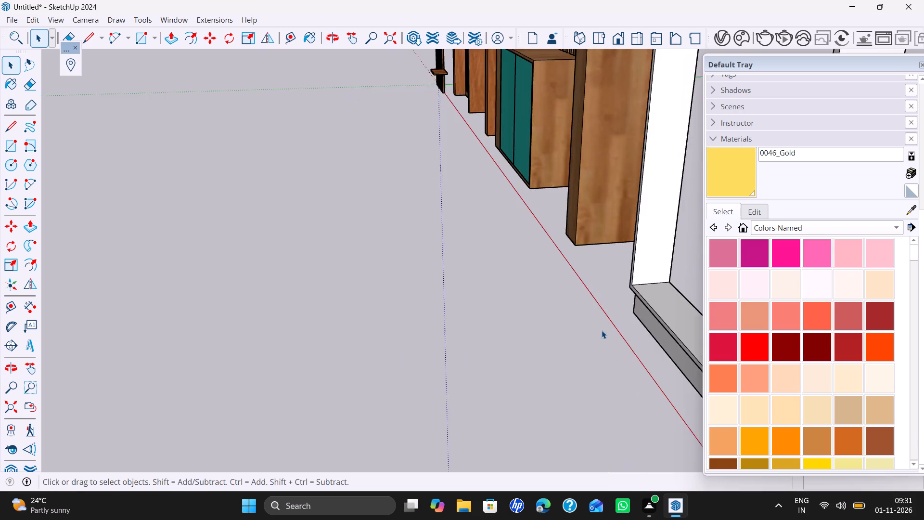
{"action": "scroll", "coordinate": [602, 330], "scroll_direction": "down", "scroll_amount": 9}
{"action": "middle_click_drag", "start_coordinate": [597, 325], "coordinate": [448, 322], "text": "shift"}
{"action": "middle_click_drag", "start_coordinate": [447, 318], "coordinate": [618, 364]}
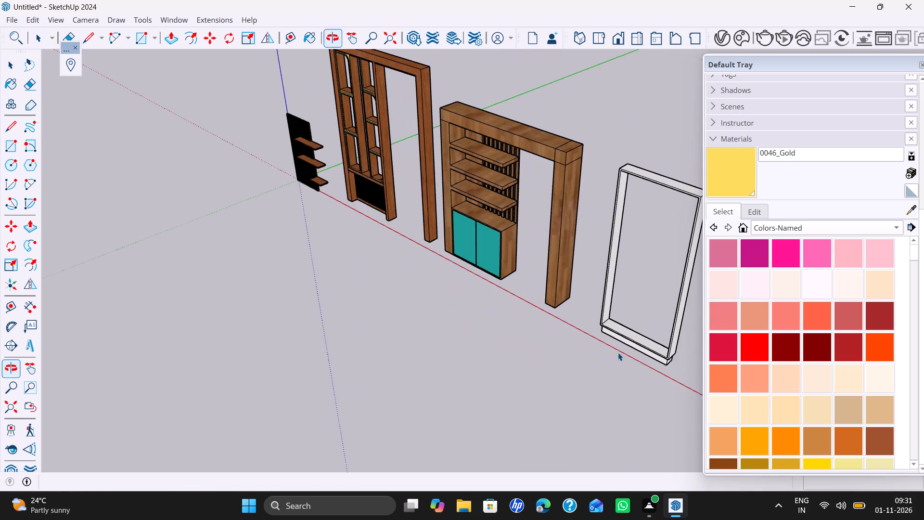
{"action": "scroll", "coordinate": [613, 339], "scroll_direction": "up", "scroll_amount": 3}
{"action": "middle_click_drag", "start_coordinate": [610, 338], "coordinate": [417, 334], "text": "shift"}
{"action": "middle_click_drag", "start_coordinate": [419, 333], "coordinate": [500, 359]}
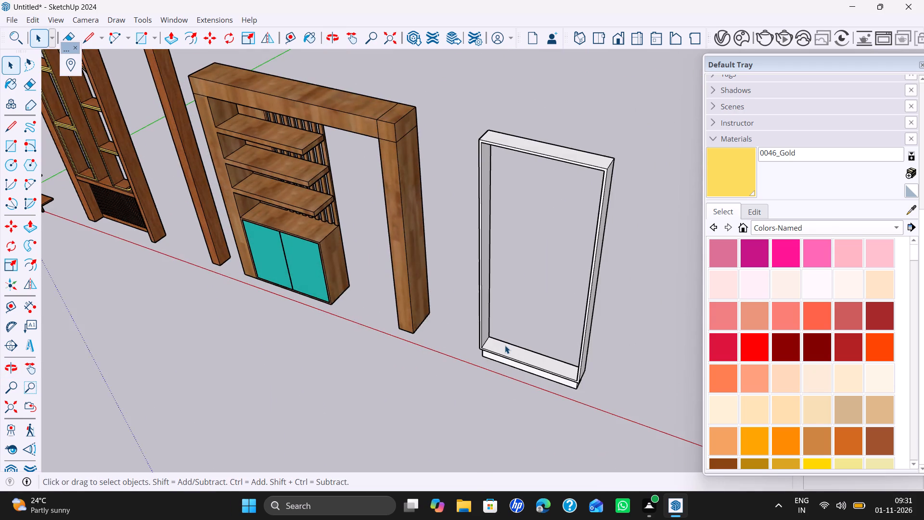
{"action": "scroll", "coordinate": [505, 345], "scroll_direction": "up", "scroll_amount": 2}
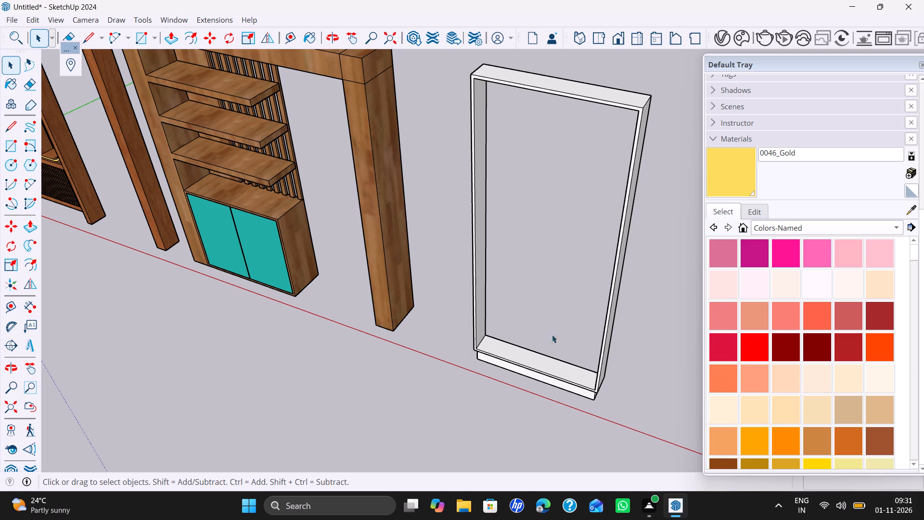
Copy the bottom shelf's end edge at the panel farthest from the wooden column 200 mm inward along the shelf.
{"action": "middle_click_drag", "start_coordinate": [561, 361], "coordinate": [586, 318]}
{"action": "scroll", "coordinate": [586, 318], "scroll_direction": "up", "scroll_amount": 2}
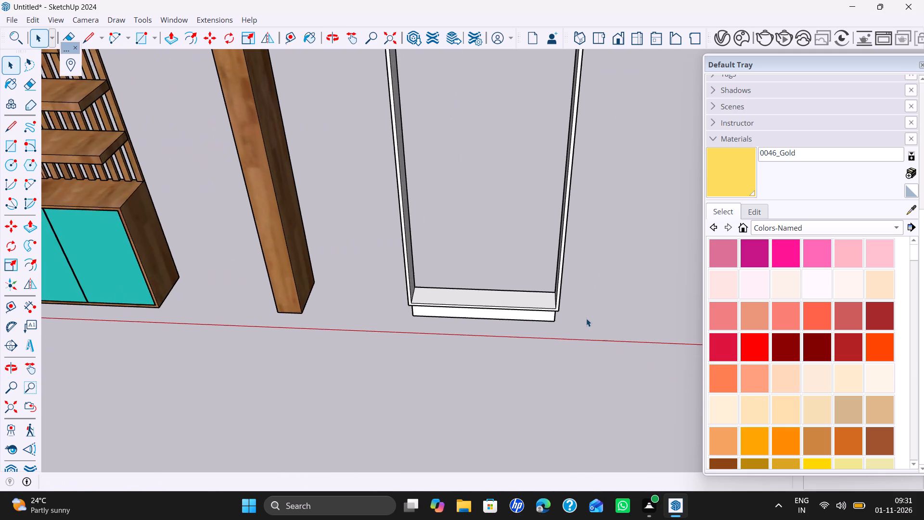
{"action": "middle_click_drag", "start_coordinate": [549, 324], "coordinate": [641, 324]}
{"action": "scroll", "coordinate": [605, 305], "scroll_direction": "up", "scroll_amount": 4}
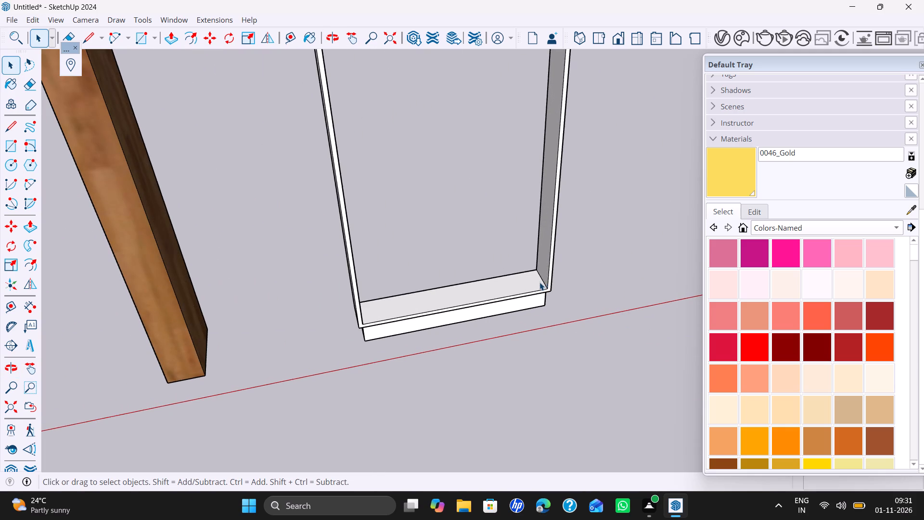
{"action": "left_click", "coordinate": [540, 273]}
{"action": "key", "text": "m"}
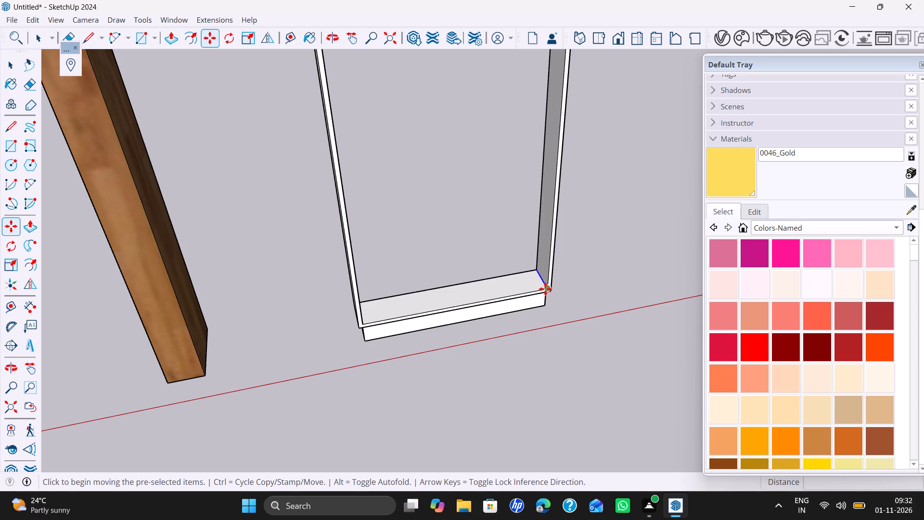
{"action": "left_click", "coordinate": [546, 289]}
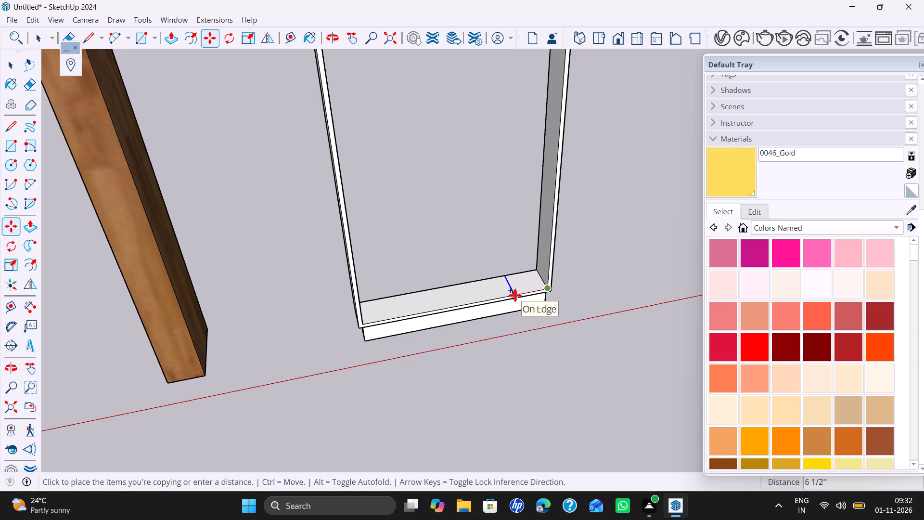
{"action": "type", "text": "200"}
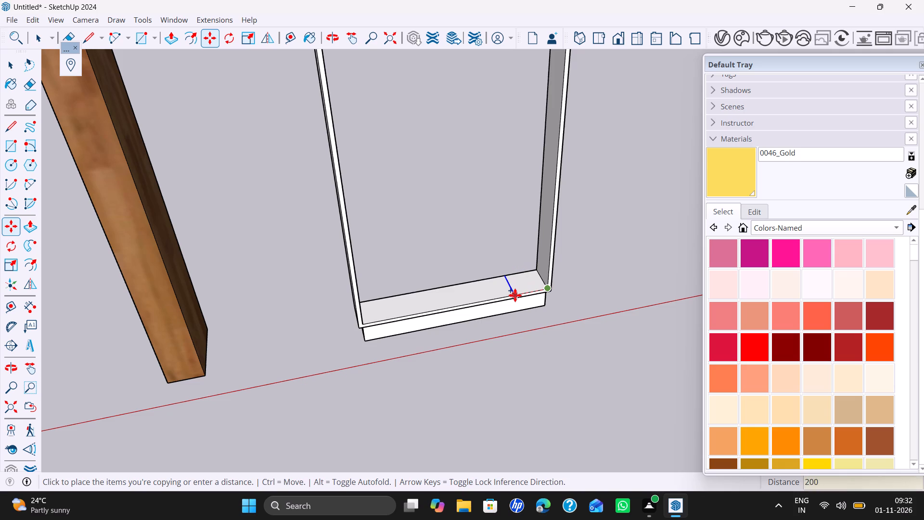
{"action": "type", "text": ",,"}
{"action": "key", "text": "BackSpace"}
{"action": "key", "text": "BackSpace"}
{"action": "type", "text": "mm"}
{"action": "key", "text": "Return"}
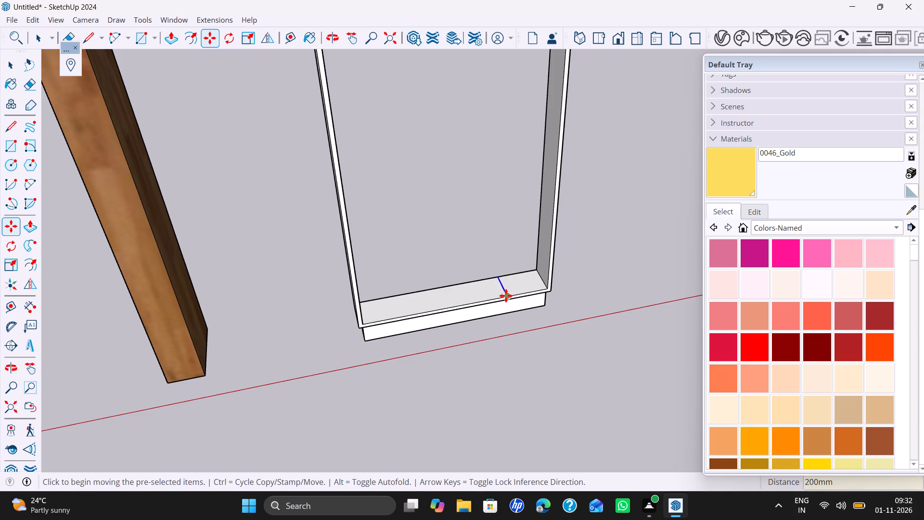
Copy the new shelf line a further 18 mm toward the wooden column to outline a vertical divider.
{"action": "left_click", "coordinate": [506, 296]}
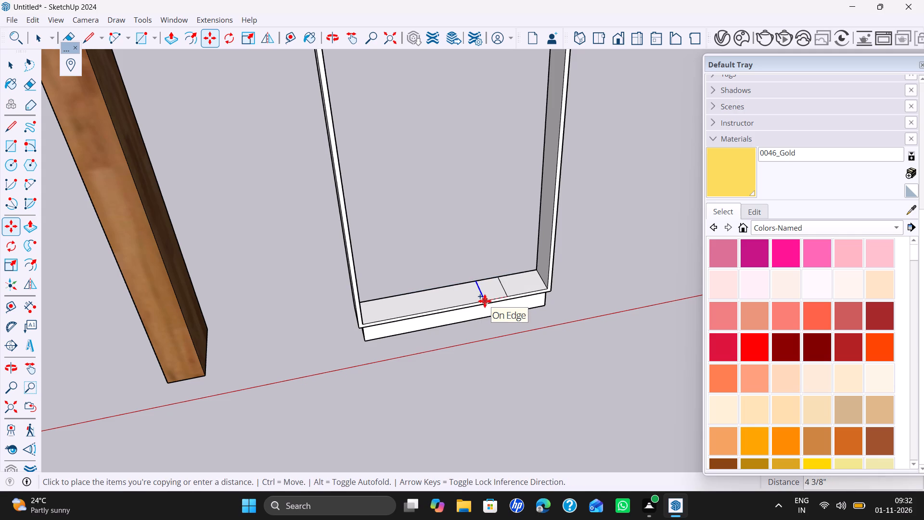
{"action": "key", "text": "1"}
{"action": "key", "text": "5"}
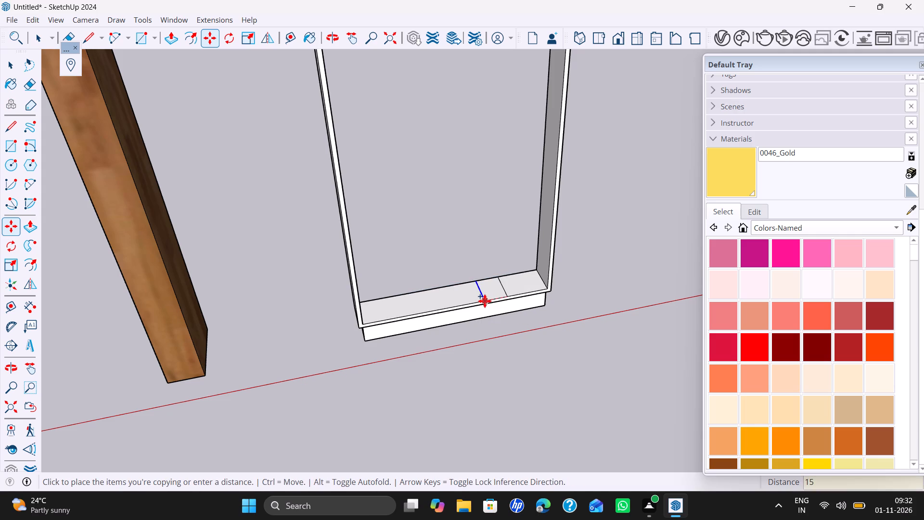
{"action": "key", "text": "BackSpace"}
{"action": "key", "text": "slash"}
{"action": "key", "text": "BackSpace"}
{"action": "key", "text": "8"}
{"action": "type", "text": "mm"}
{"action": "key", "text": "Return"}
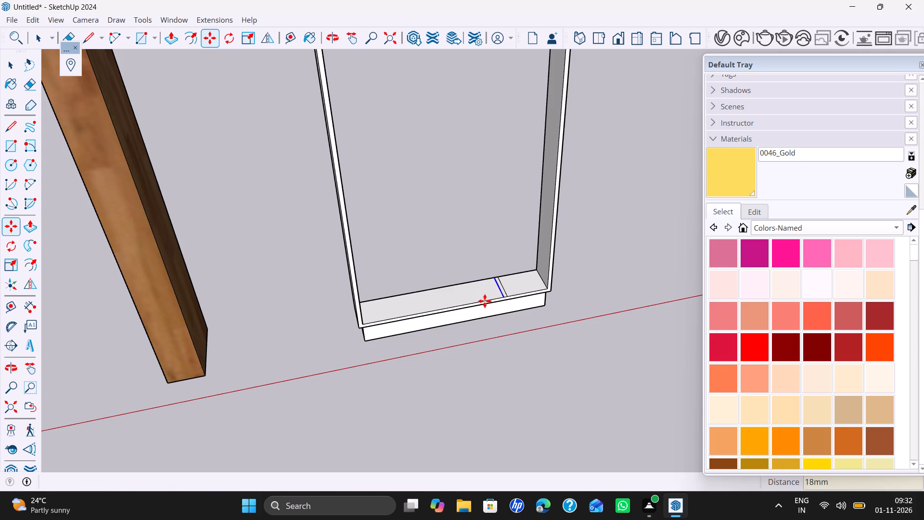
Push/Pull the narrow strip on the bottom shelf up 2' to form a vertical divider.
{"action": "key", "text": "space"}
{"action": "key", "text": "o"}
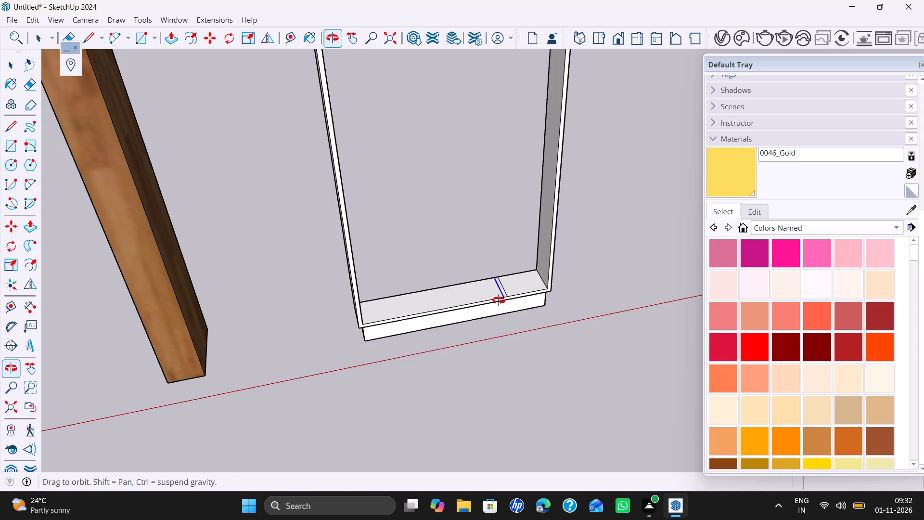
{"action": "key", "text": "p"}
{"action": "left_click", "coordinate": [503, 292]}
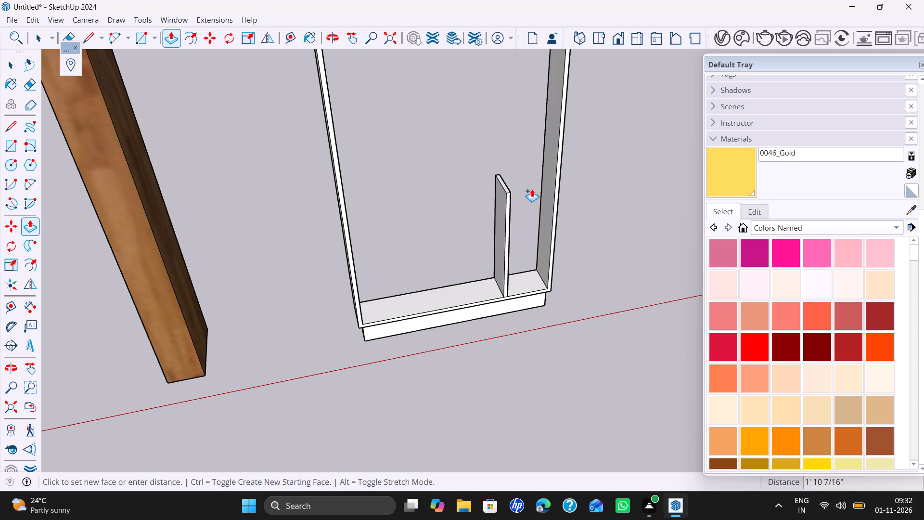
{"action": "key", "text": "2"}
{"action": "key", "text": "apostrophe"}
{"action": "key", "text": "Return"}
Push/Pull the vertical divider's top face up a further 18 mm as a separate cap section.
{"action": "scroll", "coordinate": [513, 184], "scroll_direction": "up", "scroll_amount": 3}
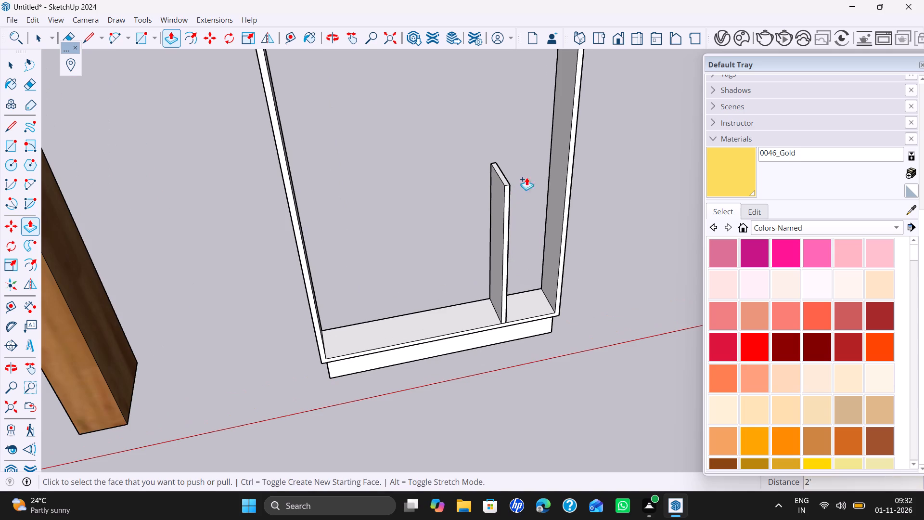
{"action": "middle_click_drag", "start_coordinate": [554, 171], "coordinate": [398, 175]}
{"action": "scroll", "coordinate": [499, 177], "scroll_direction": "up", "scroll_amount": 4}
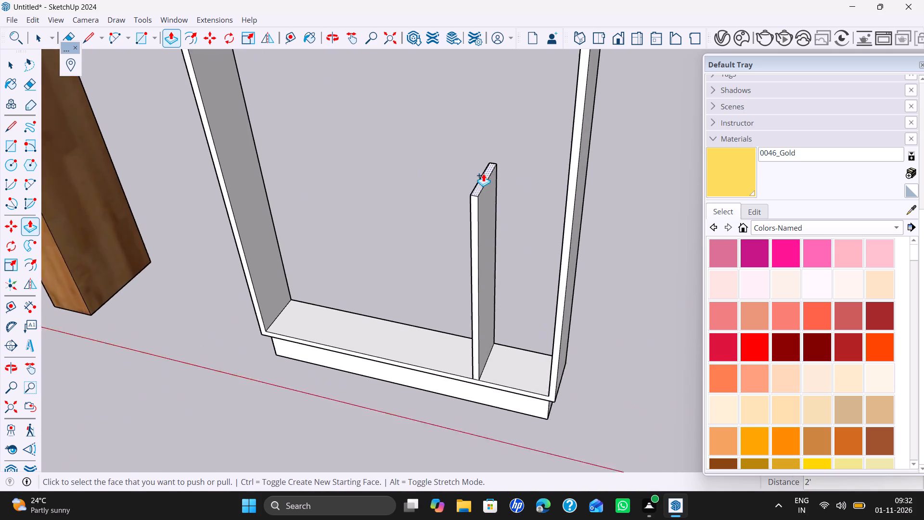
{"action": "left_click", "coordinate": [482, 180]}
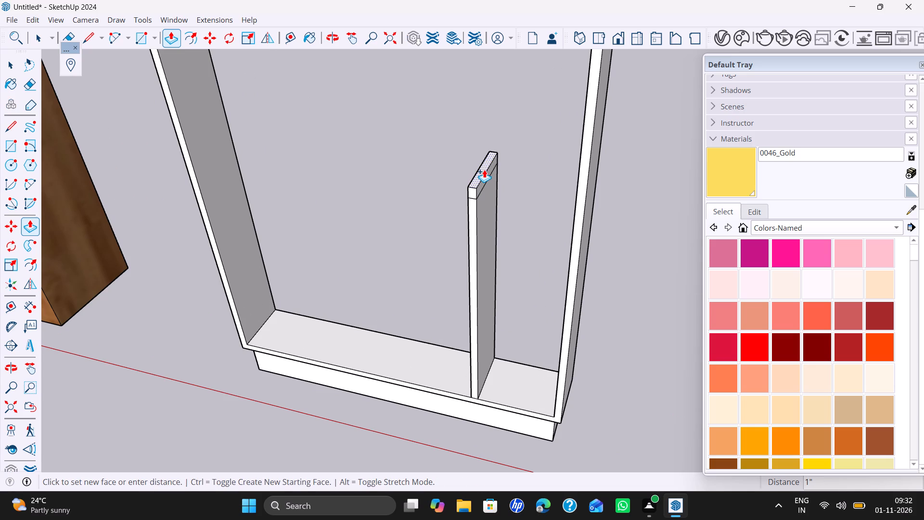
{"action": "type", "text": "18"}
{"action": "type", "text": "mm"}
{"action": "key", "text": "Return"}
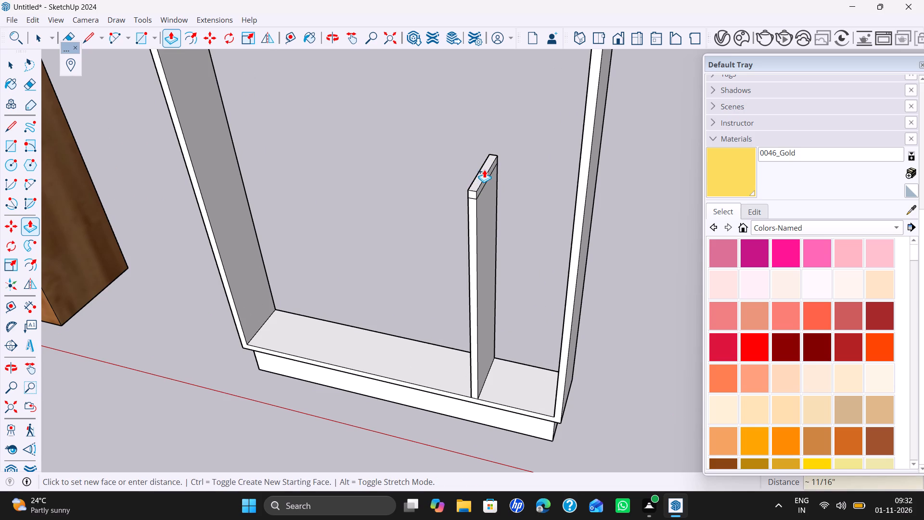
Push/Pull the cap's side face across to the nearest frame side panel to form a shelf about 7 7/8" long.
{"action": "left_click", "coordinate": [487, 179]}
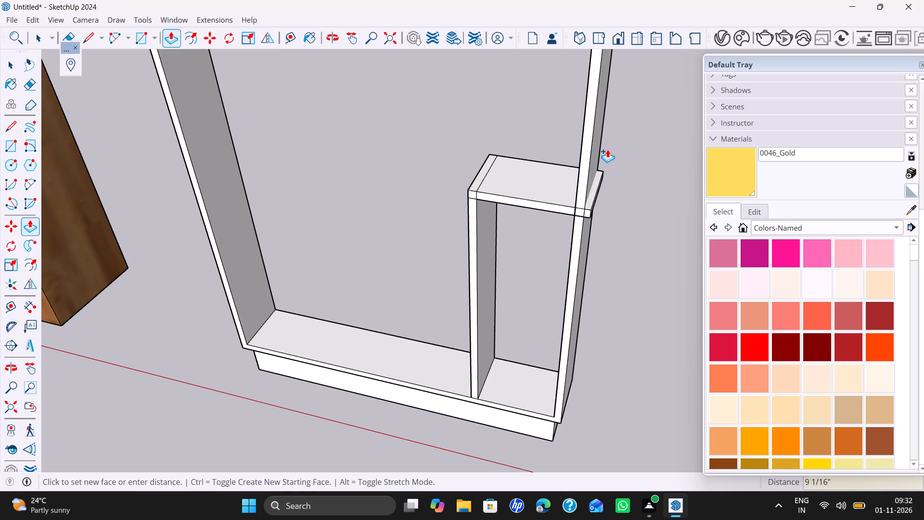
{"action": "left_click", "coordinate": [583, 120]}
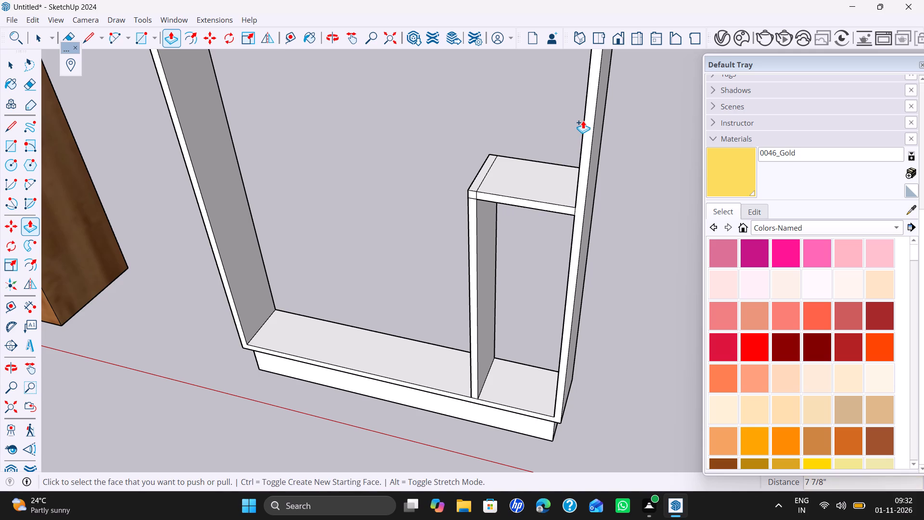
Erase the leftover seam lines where the new shelf meets the divider, on the top, front and rear faces.
{"action": "key", "text": "r"}
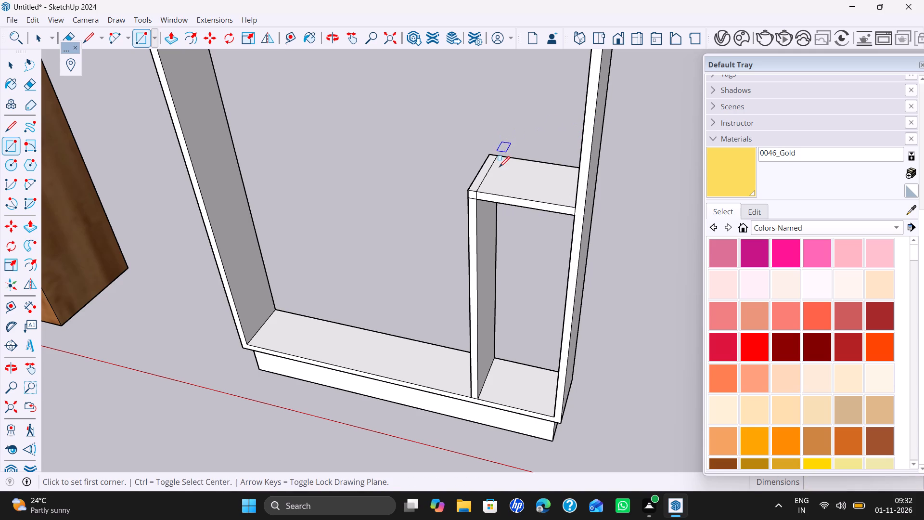
{"action": "key", "text": "e"}
{"action": "left_click", "coordinate": [485, 175]}
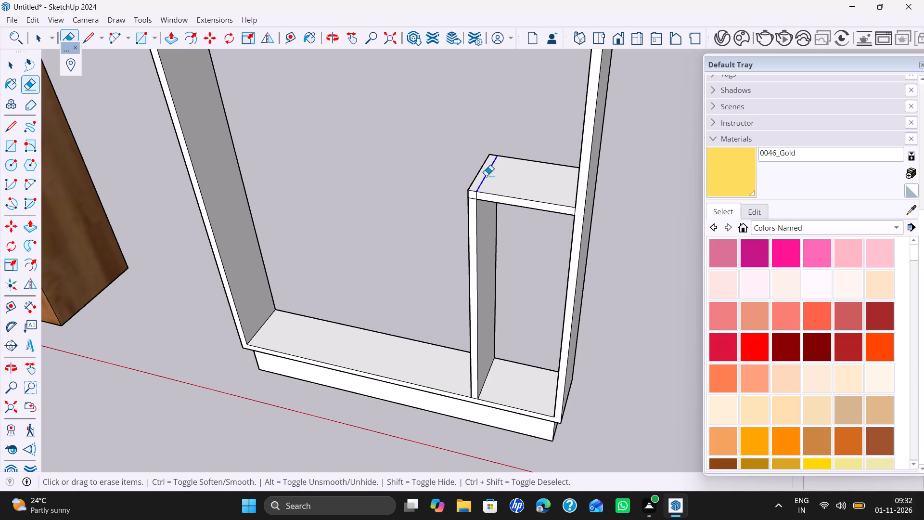
{"action": "scroll", "coordinate": [475, 193], "scroll_direction": "up", "scroll_amount": 8}
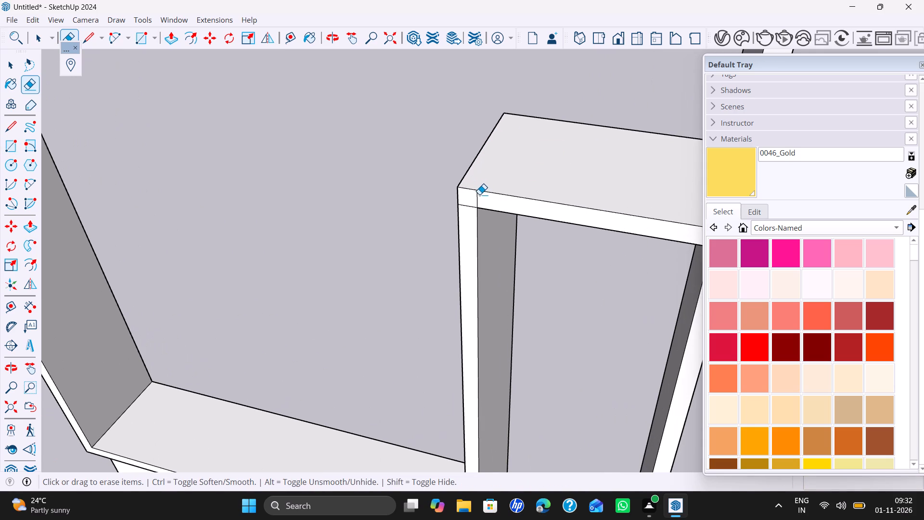
{"action": "left_click_drag", "start_coordinate": [479, 195], "coordinate": [466, 218]}
{"action": "scroll", "coordinate": [494, 187], "scroll_direction": "down", "scroll_amount": 7}
{"action": "middle_click_drag", "start_coordinate": [534, 214], "coordinate": [457, 226]}
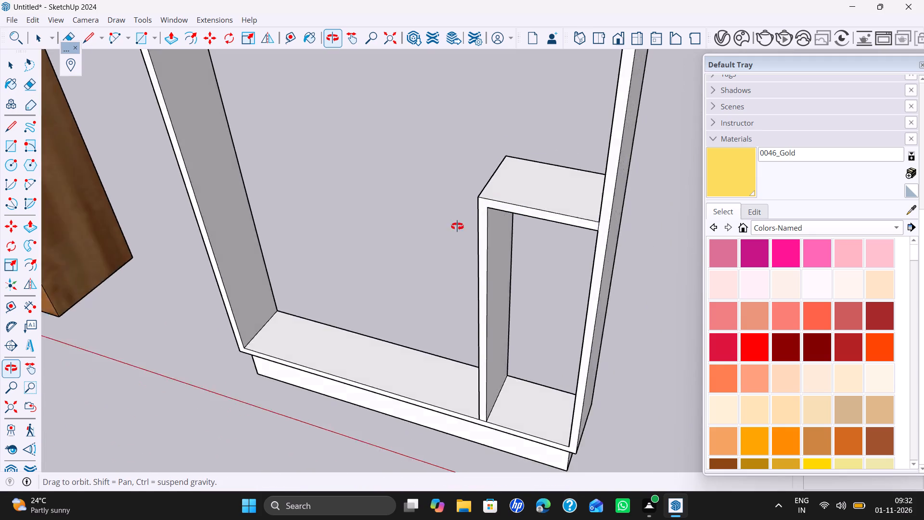
{"action": "middle_click_drag", "start_coordinate": [457, 226], "coordinate": [152, 175]}
{"action": "middle_click_drag", "start_coordinate": [588, 234], "coordinate": [437, 246]}
{"action": "scroll", "coordinate": [337, 131], "scroll_direction": "up", "scroll_amount": 6}
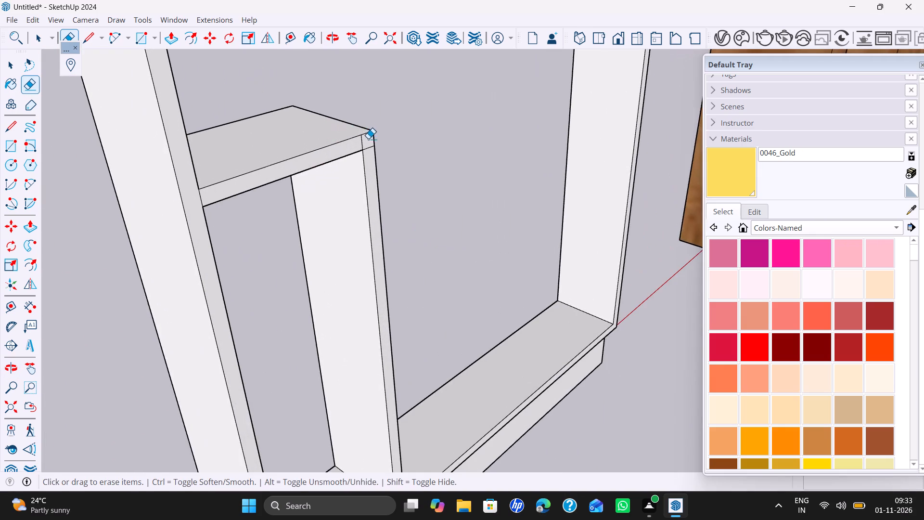
{"action": "scroll", "coordinate": [361, 139], "scroll_direction": "up", "scroll_amount": 3}
{"action": "left_click_drag", "start_coordinate": [361, 145], "coordinate": [371, 152]}
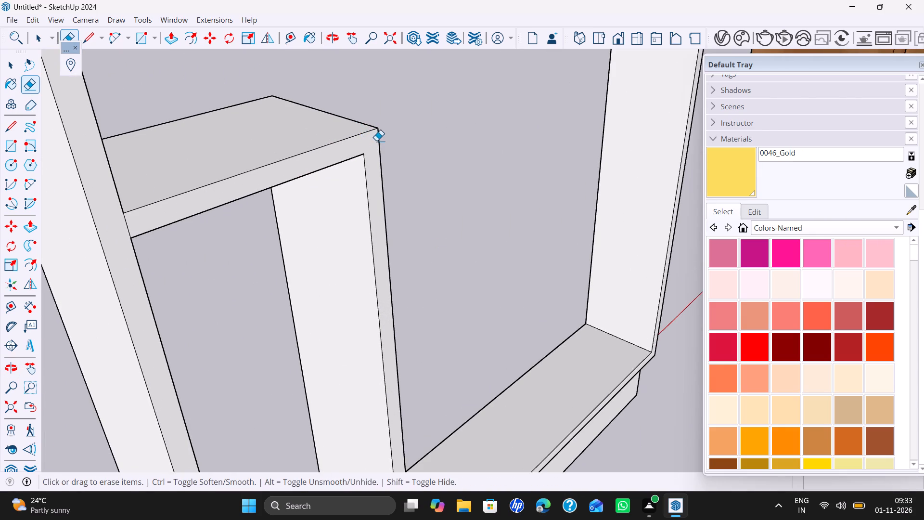
Copy the shelf's end edge at the side panel 300 mm along the shelf, past the divider toward the open bay.
{"action": "scroll", "coordinate": [376, 141], "scroll_direction": "down", "scroll_amount": 8}
{"action": "middle_click_drag", "start_coordinate": [360, 184], "coordinate": [799, 240]}
{"action": "middle_click_drag", "start_coordinate": [363, 240], "coordinate": [522, 240]}
{"action": "scroll", "coordinate": [485, 239], "scroll_direction": "down", "scroll_amount": 4}
{"action": "middle_click_drag", "start_coordinate": [457, 248], "coordinate": [398, 286], "text": "shift"}
{"action": "middle_click_drag", "start_coordinate": [384, 257], "coordinate": [395, 177]}
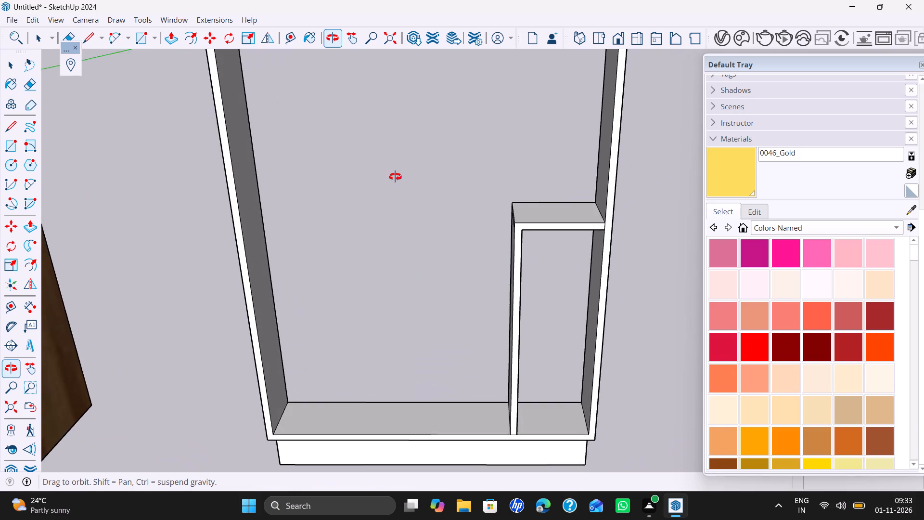
{"action": "middle_click_drag", "start_coordinate": [395, 177], "coordinate": [395, 198]}
{"action": "middle_click_drag", "start_coordinate": [395, 198], "coordinate": [395, 180]}
{"action": "scroll", "coordinate": [442, 199], "scroll_direction": "up", "scroll_amount": 3}
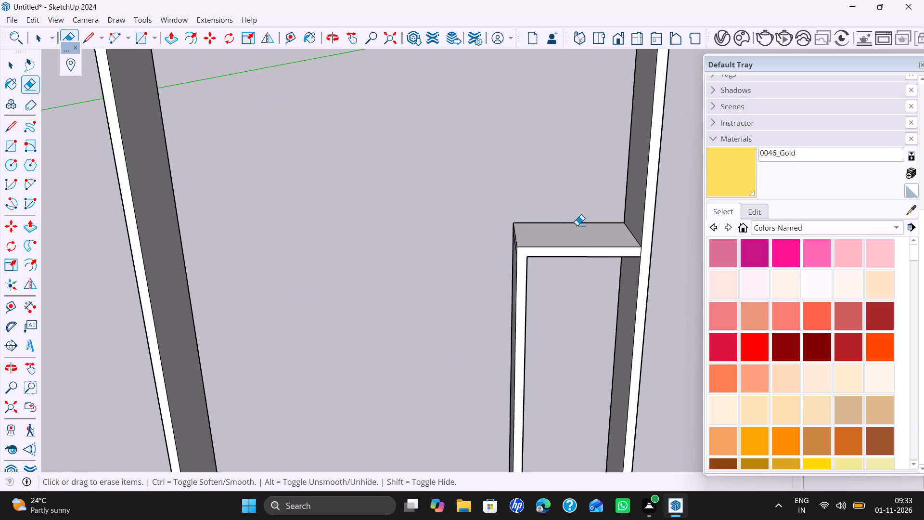
{"action": "scroll", "coordinate": [577, 225], "scroll_direction": "up", "scroll_amount": 2}
{"action": "key", "text": "space"}
{"action": "left_click", "coordinate": [643, 237]}
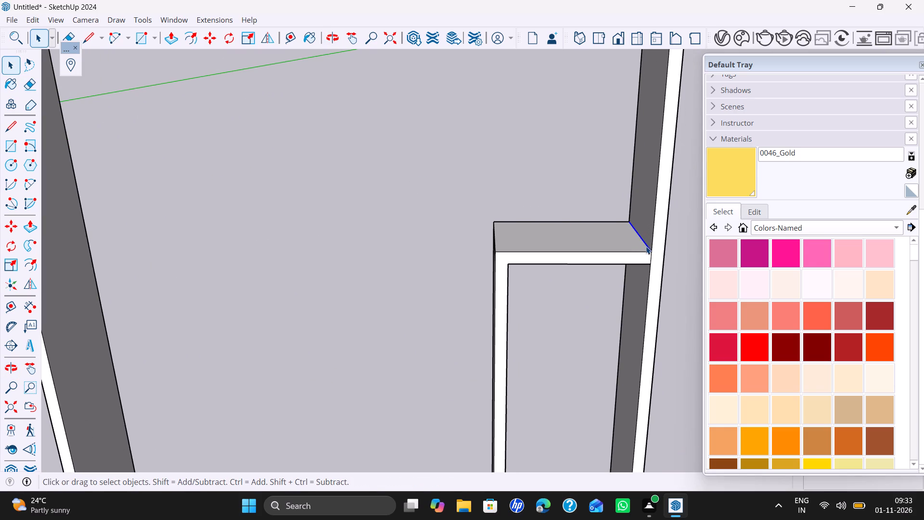
{"action": "key", "text": "m"}
{"action": "left_click", "coordinate": [651, 254]}
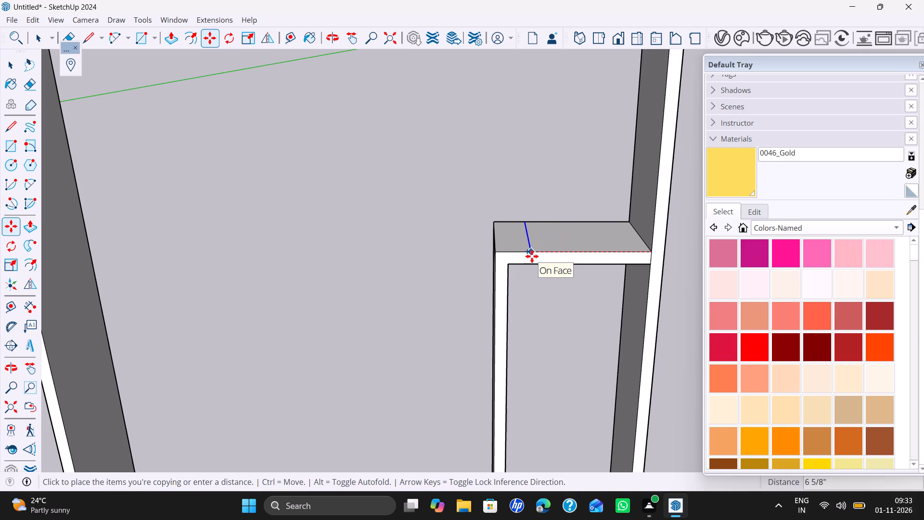
{"action": "type", "text": "300mm"}
{"action": "key", "text": "Return"}
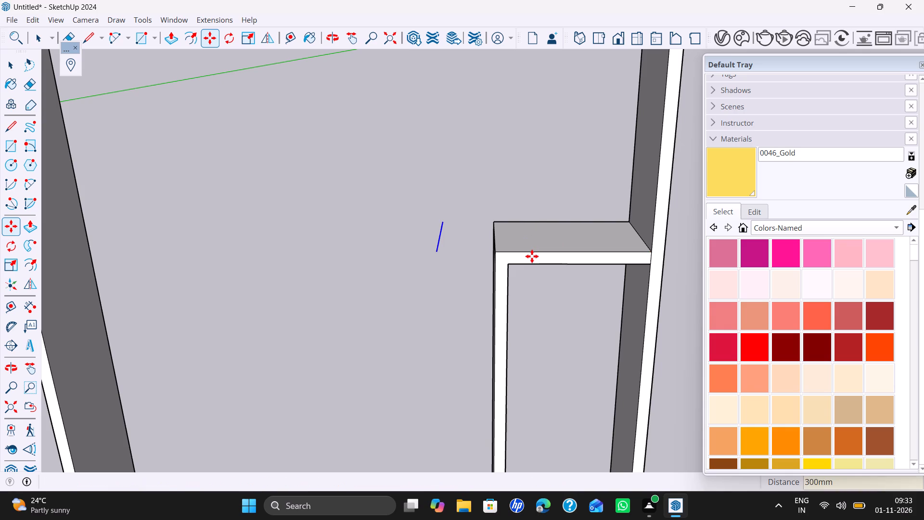
Draw front and back lines from the shelf's corners to the copied edge to close the shelf extension's outline.
{"action": "key", "text": "period"}
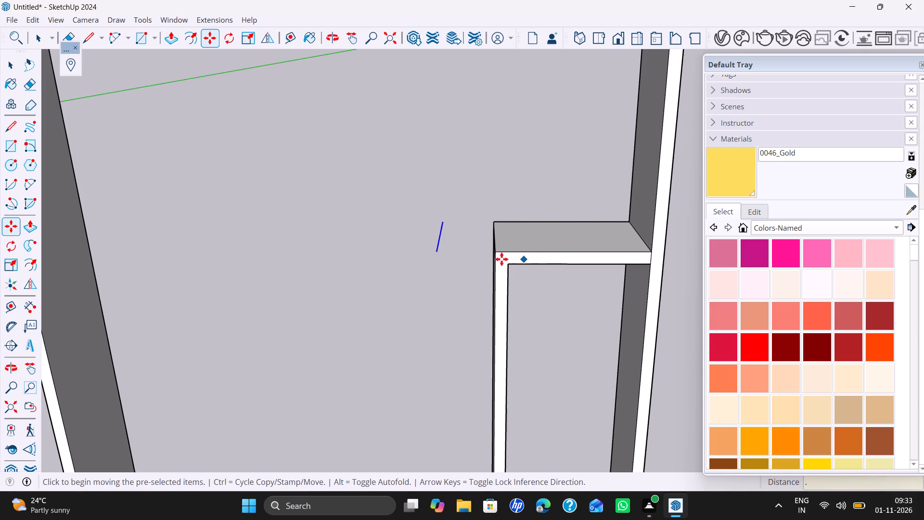
{"action": "key", "text": "l"}
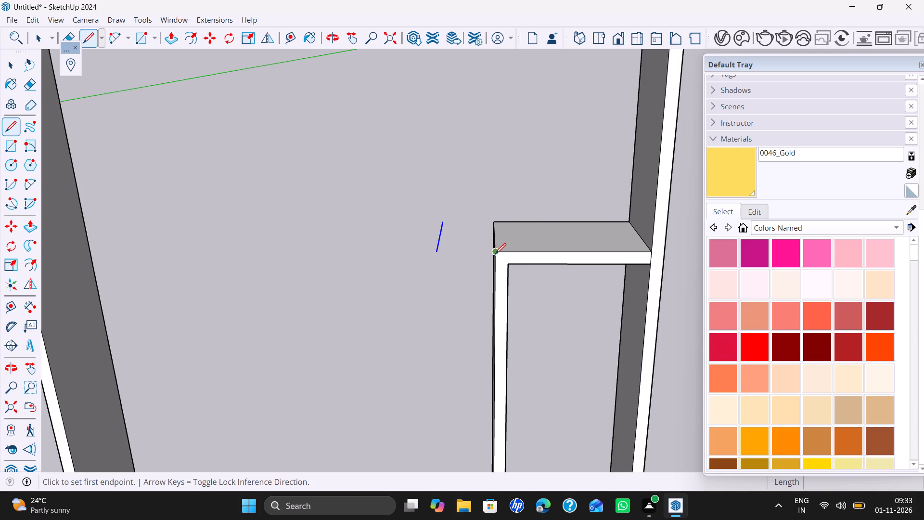
{"action": "left_click", "coordinate": [495, 253]}
{"action": "left_click", "coordinate": [436, 251]}
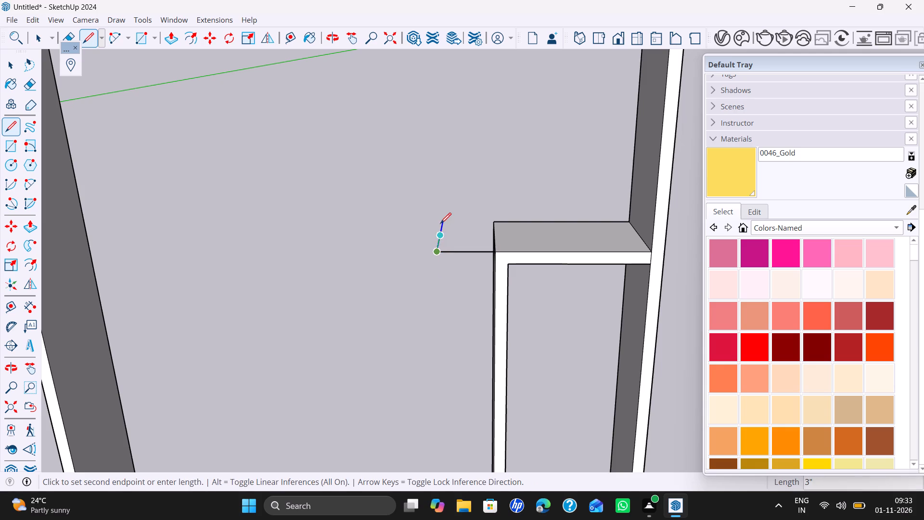
{"action": "left_click", "coordinate": [441, 221]}
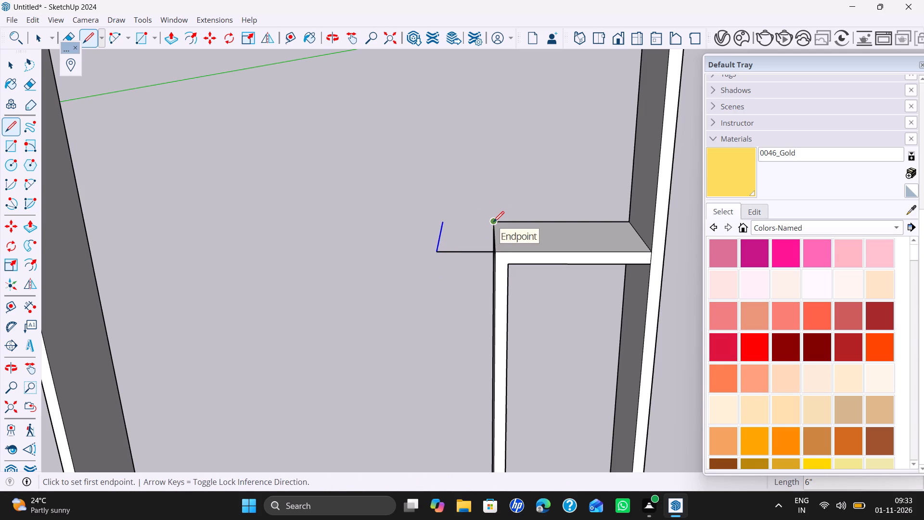
{"action": "left_click", "coordinate": [493, 222]}
{"action": "left_click", "coordinate": [441, 221]}
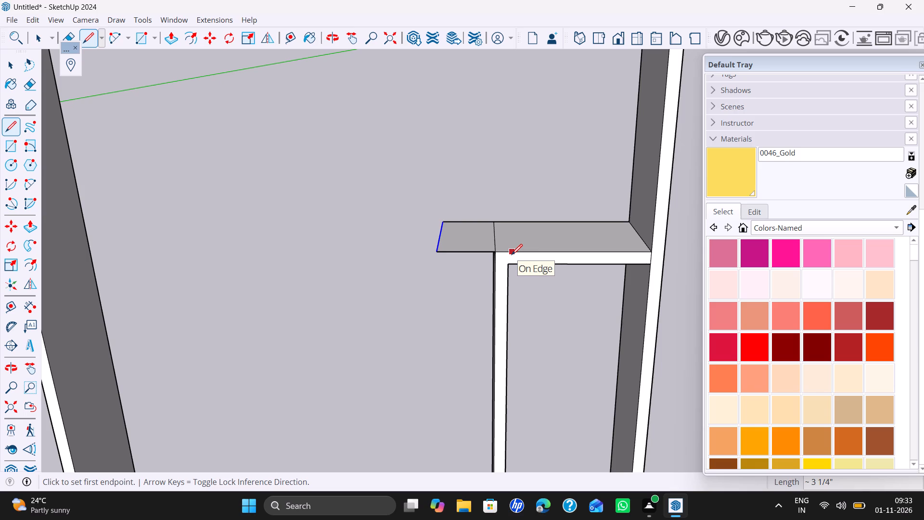
Push/Pull the shelf extension face down to the existing shelf's underside so the thicknesses match.
{"action": "key", "text": "o"}
{"action": "key", "text": "p"}
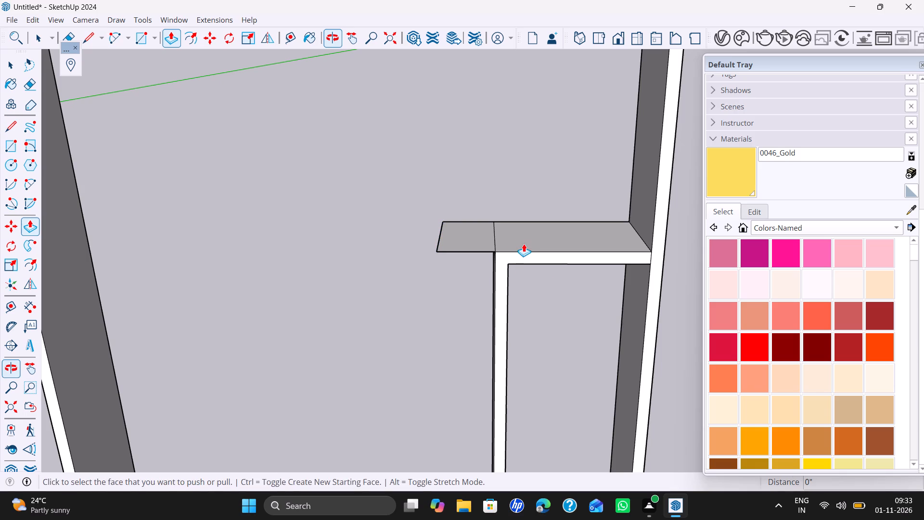
{"action": "left_click", "coordinate": [520, 236]}
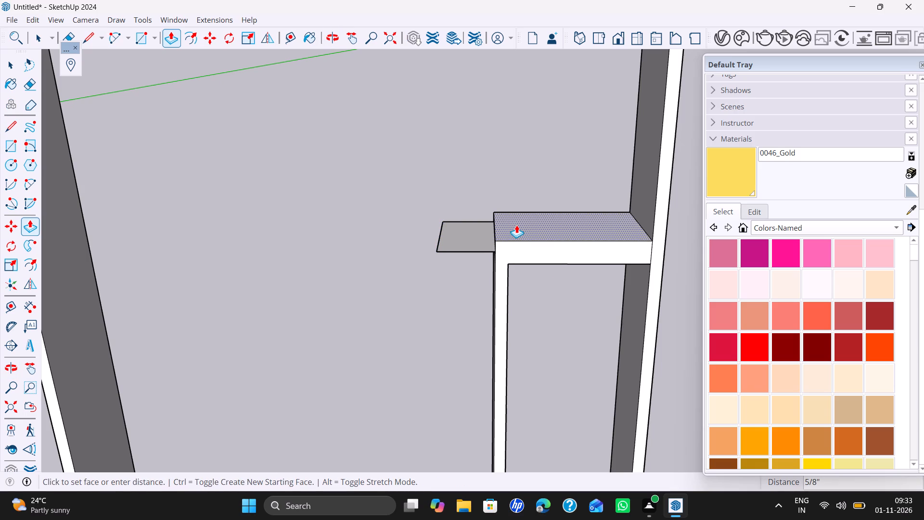
{"action": "key", "text": "Escape"}
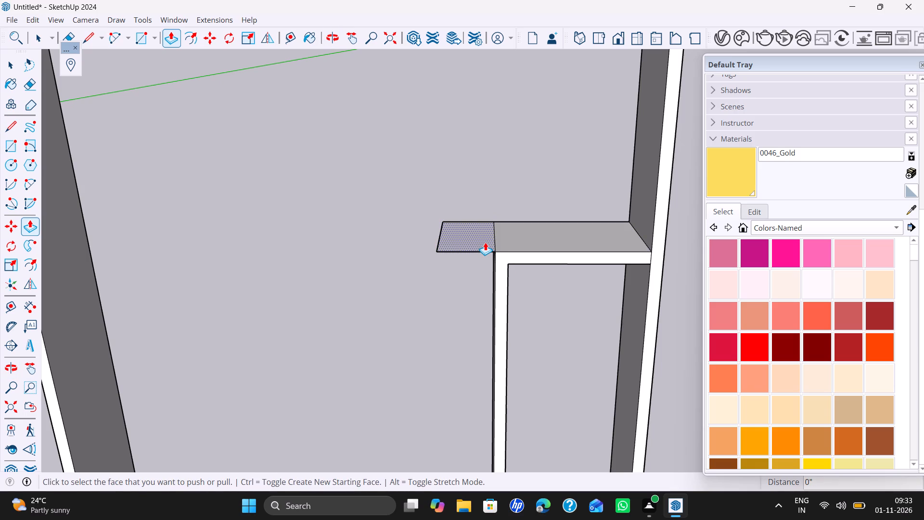
{"action": "left_click", "coordinate": [483, 242]}
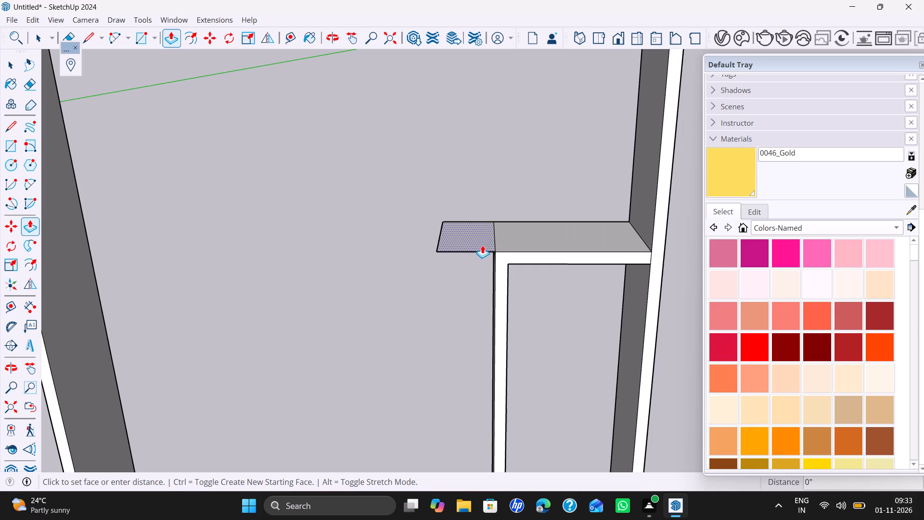
{"action": "left_click", "coordinate": [516, 266]}
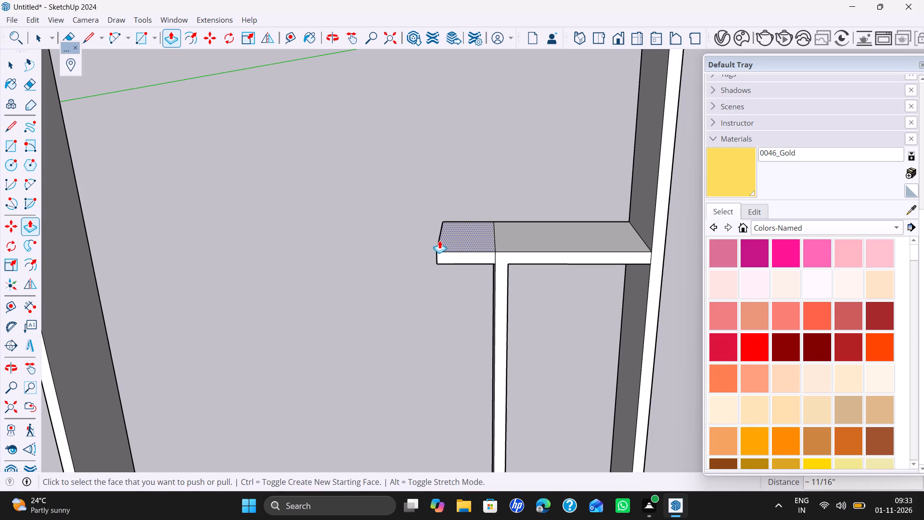
Erase the seam lines between the shelf and its extension on the top and front faces.
{"action": "scroll", "coordinate": [440, 251], "scroll_direction": "up", "scroll_amount": 1}
{"action": "middle_click_drag", "start_coordinate": [440, 252], "coordinate": [527, 310]}
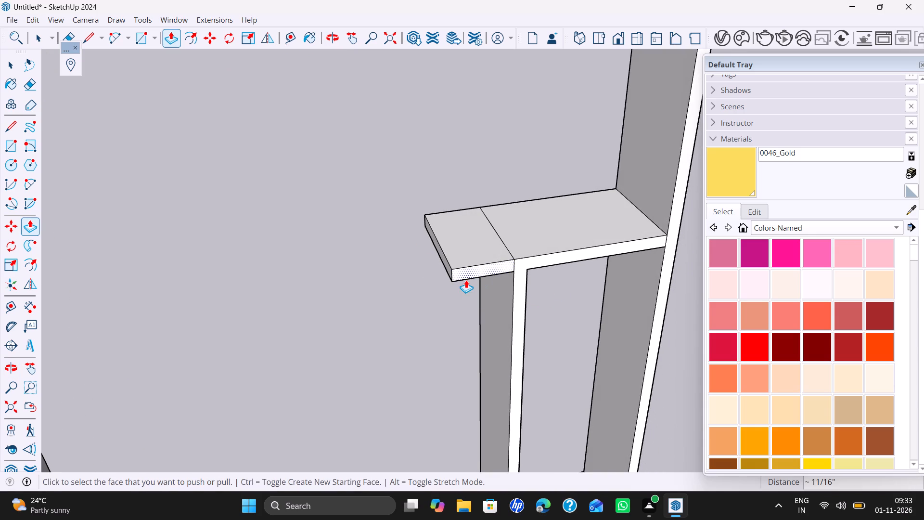
{"action": "middle_click", "coordinate": [466, 280]}
{"action": "key", "text": "w"}
{"action": "key", "text": "e"}
{"action": "left_click_drag", "start_coordinate": [494, 232], "coordinate": [504, 232]}
{"action": "scroll", "coordinate": [516, 265], "scroll_direction": "up", "scroll_amount": 2}
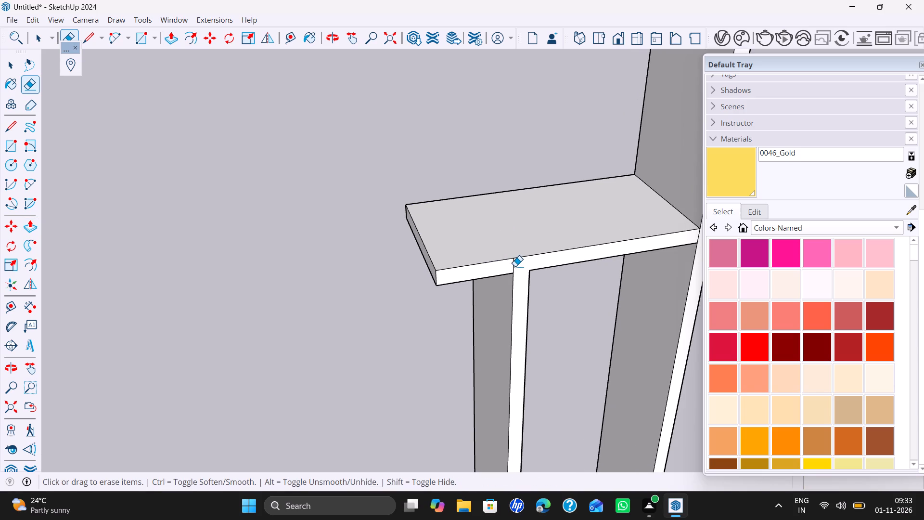
{"action": "left_click", "coordinate": [513, 265]}
Erase the remaining seam lines at the rear joint of the divider and the extended shelf.
{"action": "scroll", "coordinate": [513, 256], "scroll_direction": "down", "scroll_amount": 3}
{"action": "middle_click_drag", "start_coordinate": [513, 255], "coordinate": [544, 240]}
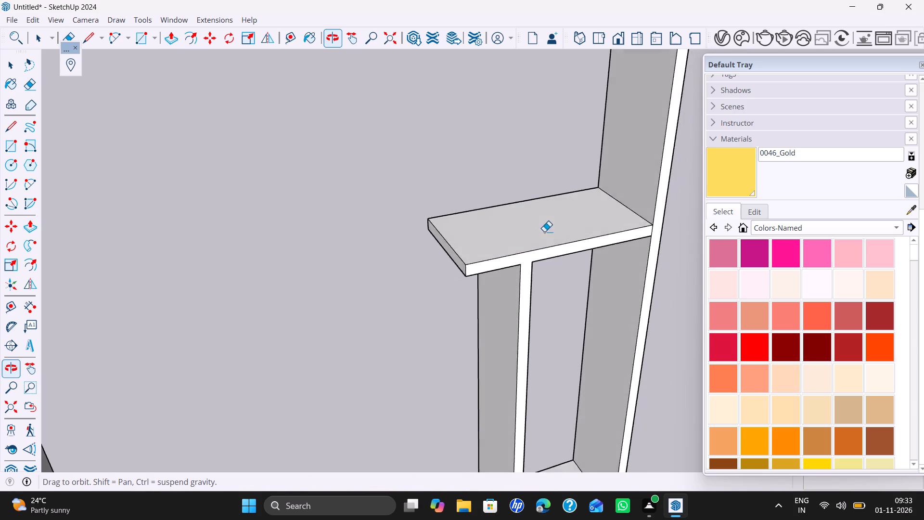
{"action": "scroll", "coordinate": [502, 193], "scroll_direction": "up", "scroll_amount": 5}
{"action": "middle_click_drag", "start_coordinate": [471, 225], "coordinate": [913, 301]}
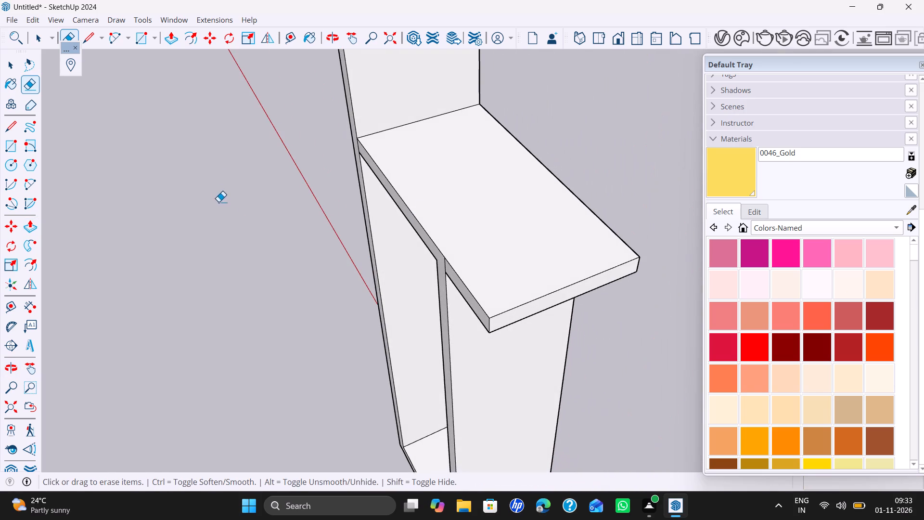
{"action": "scroll", "coordinate": [308, 227], "scroll_direction": "up", "scroll_amount": 3}
{"action": "left_click", "coordinate": [593, 301]}
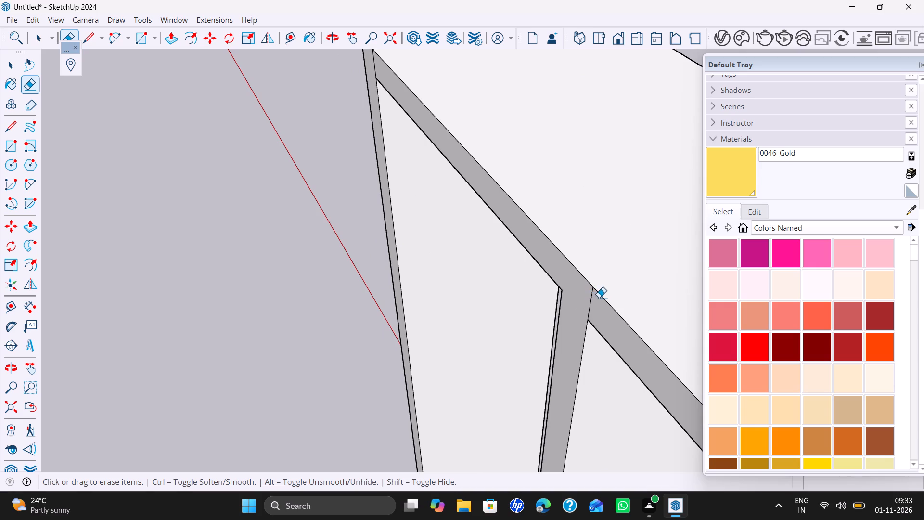
{"action": "left_click", "coordinate": [591, 300]}
{"action": "scroll", "coordinate": [594, 297], "scroll_direction": "down", "scroll_amount": 4}
{"action": "middle_click_drag", "start_coordinate": [594, 293], "coordinate": [217, 220]}
{"action": "key", "text": "e"}
{"action": "scroll", "coordinate": [580, 312], "scroll_direction": "down", "scroll_amount": 1}
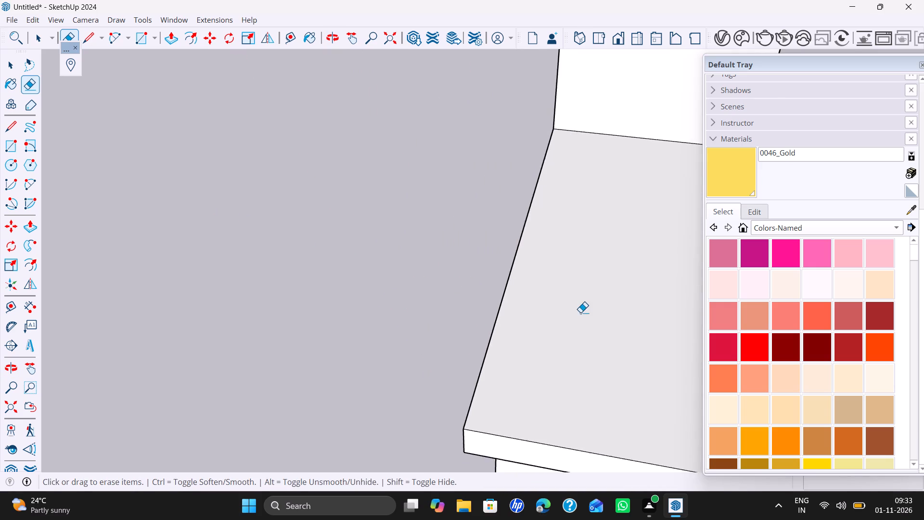
{"action": "middle_click_drag", "start_coordinate": [580, 312], "coordinate": [301, 237]}
{"action": "key", "text": "space"}
{"action": "scroll", "coordinate": [513, 301], "scroll_direction": "down", "scroll_amount": 6}
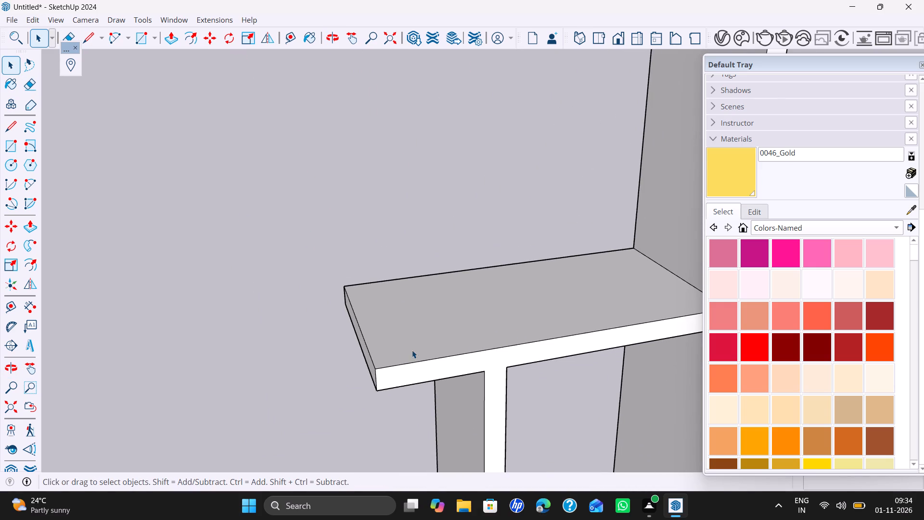
Push/Pull the extended shelf's free end face outward 18 mm as a new section, keeping the dividing edge.
{"action": "middle_click_drag", "start_coordinate": [375, 367], "coordinate": [422, 361]}
{"action": "key", "text": "p"}
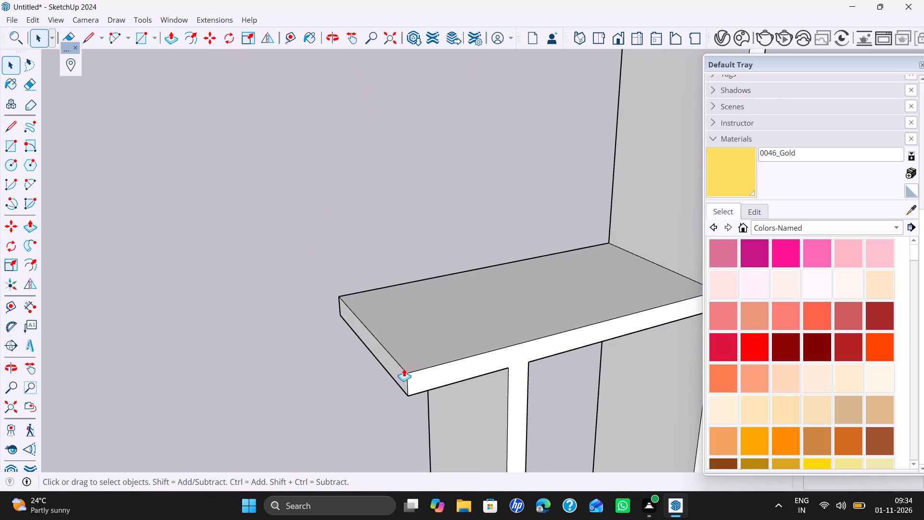
{"action": "left_click", "coordinate": [402, 373]}
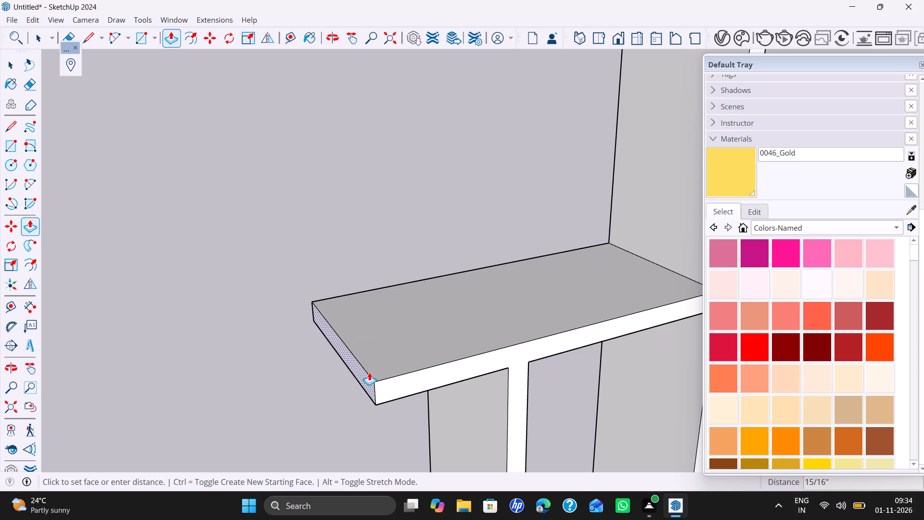
{"action": "type", "text": "18"}
{"action": "type", "text": "mm"}
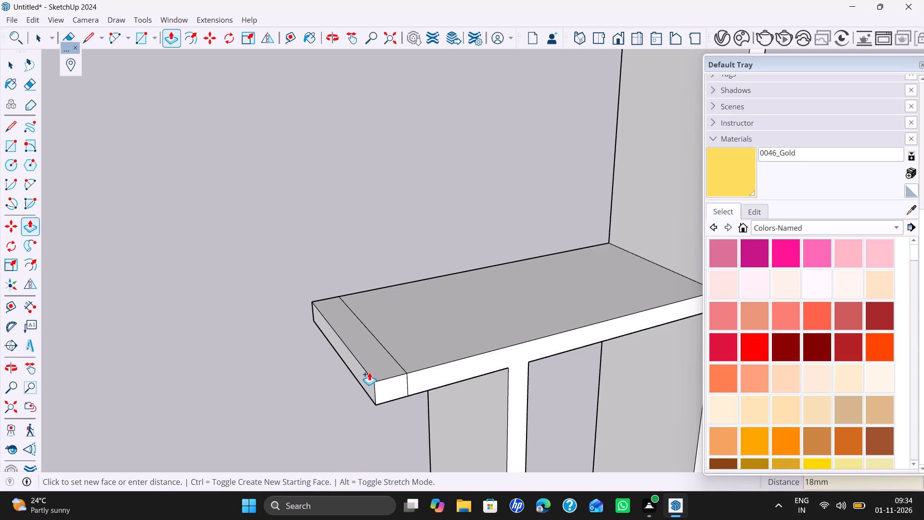
{"action": "key", "text": "Return"}
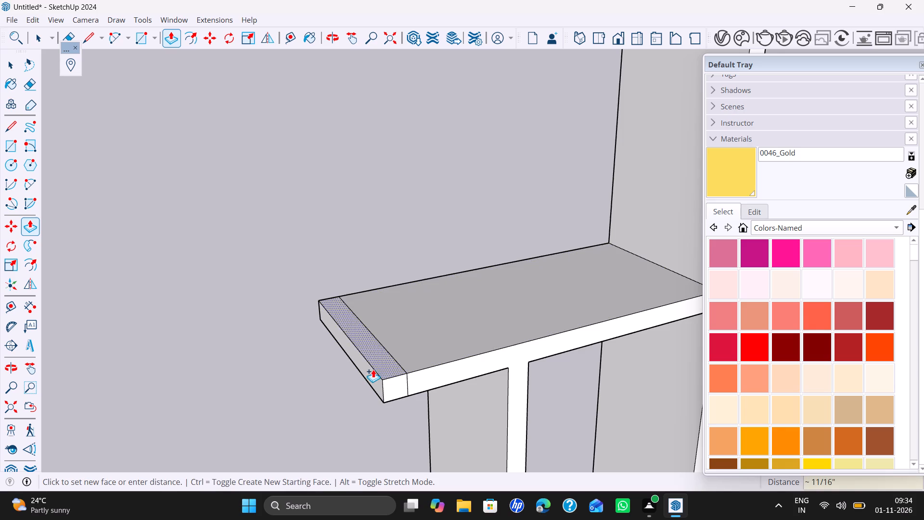
Push/Pull the top of the 18 mm end strip up 300 mm to form an upright on the shelf.
{"action": "left_click", "coordinate": [385, 368]}
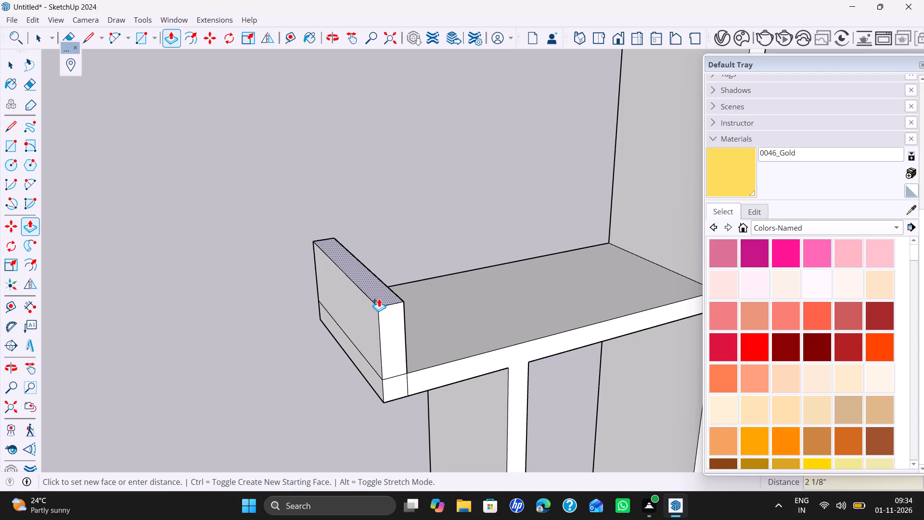
{"action": "scroll", "coordinate": [414, 243], "scroll_direction": "down", "scroll_amount": 5}
{"action": "scroll", "coordinate": [468, 294], "scroll_direction": "down", "scroll_amount": 2}
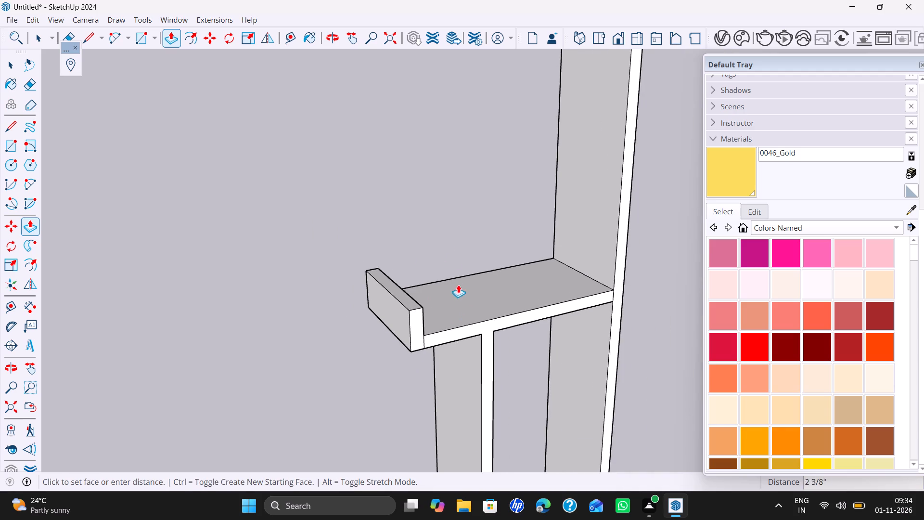
{"action": "scroll", "coordinate": [458, 285], "scroll_direction": "down", "scroll_amount": 1}
{"action": "middle_click_drag", "start_coordinate": [449, 246], "coordinate": [423, 395], "text": "shift"}
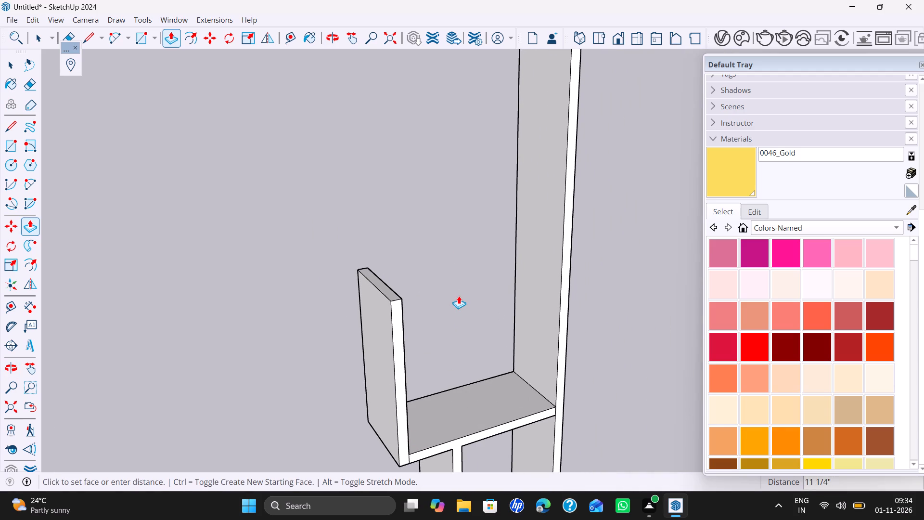
{"action": "key", "text": "6"}
{"action": "key", "text": "BackSpace"}
{"action": "type", "text": "300mm"}
{"action": "key", "text": "Return"}
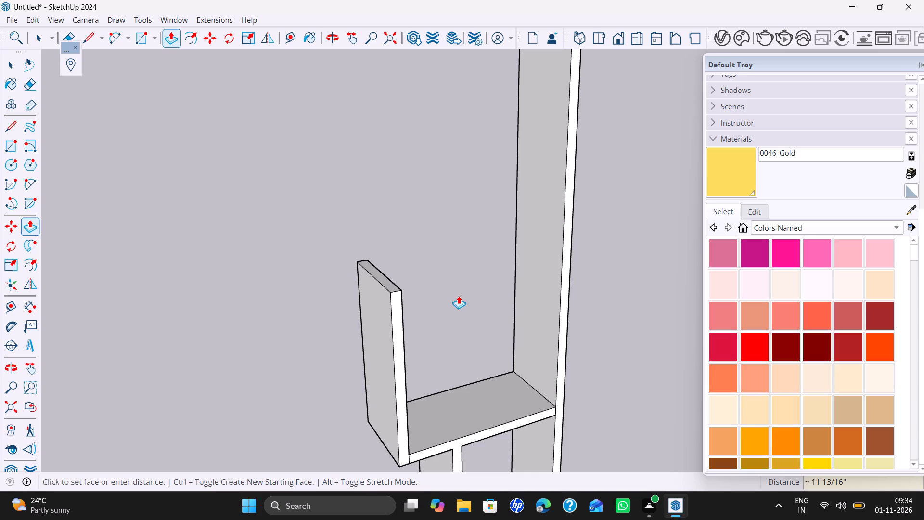
Push/Pull the top face of the new upright up 18 mm as a separate section.
{"action": "scroll", "coordinate": [459, 296], "scroll_direction": "down", "scroll_amount": 3}
{"action": "middle_click_drag", "start_coordinate": [460, 298], "coordinate": [230, 274]}
{"action": "scroll", "coordinate": [513, 237], "scroll_direction": "up", "scroll_amount": 3}
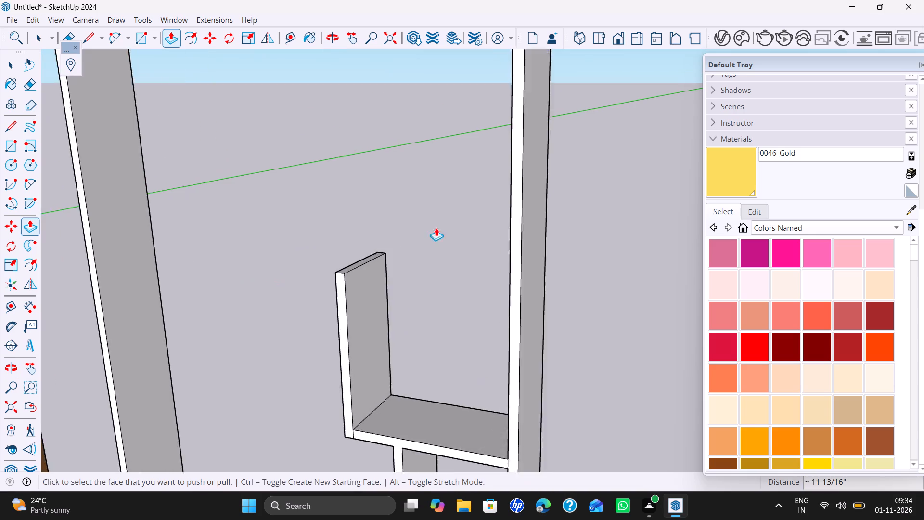
{"action": "left_click", "coordinate": [357, 265], "text": "ctrl"}
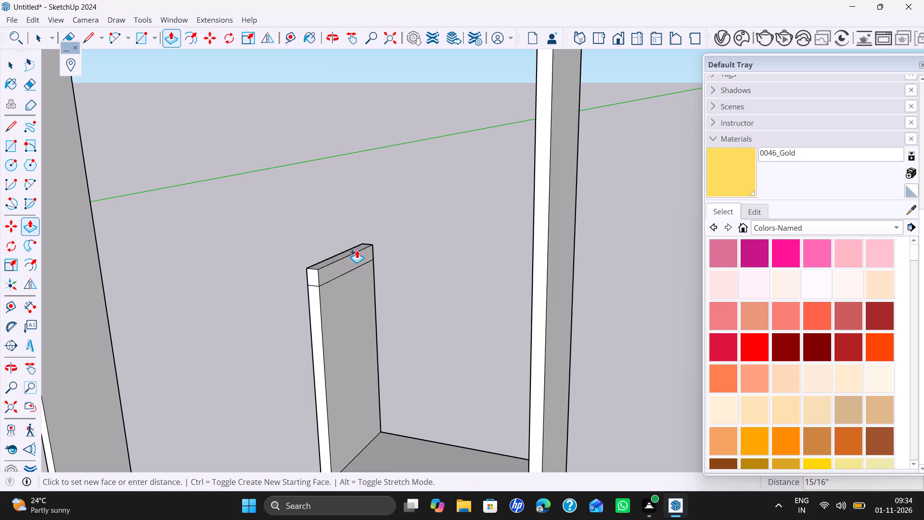
{"action": "type", "text": "18"}
{"action": "key", "text": "comma"}
{"action": "key", "text": "BackSpace"}
{"action": "type", "text": "nn"}
{"action": "key", "text": "BackSpace"}
{"action": "key", "text": "BackSpace"}
{"action": "type", "text": "mm"}
{"action": "key", "text": "Return"}
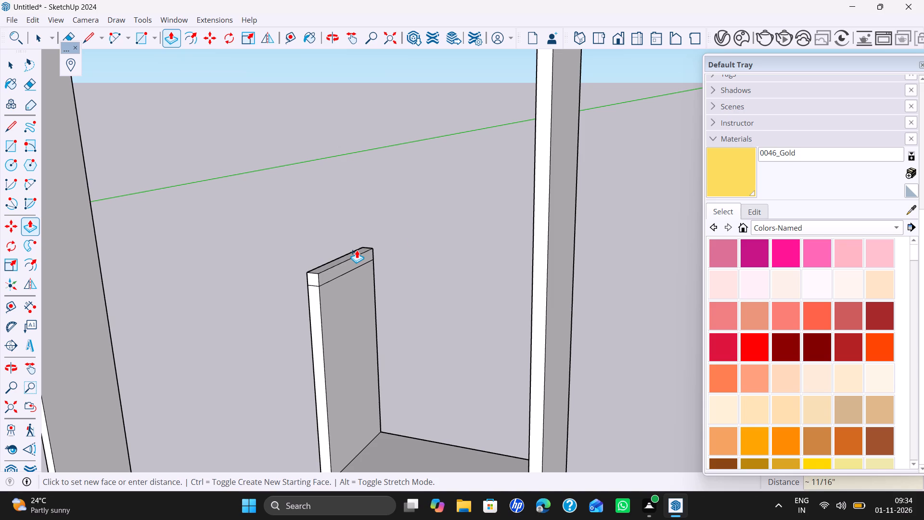
Push/Pull the inner side of the upright's 18 mm top section across to the frame's side panel, closing the box.
{"action": "left_click", "coordinate": [339, 274]}
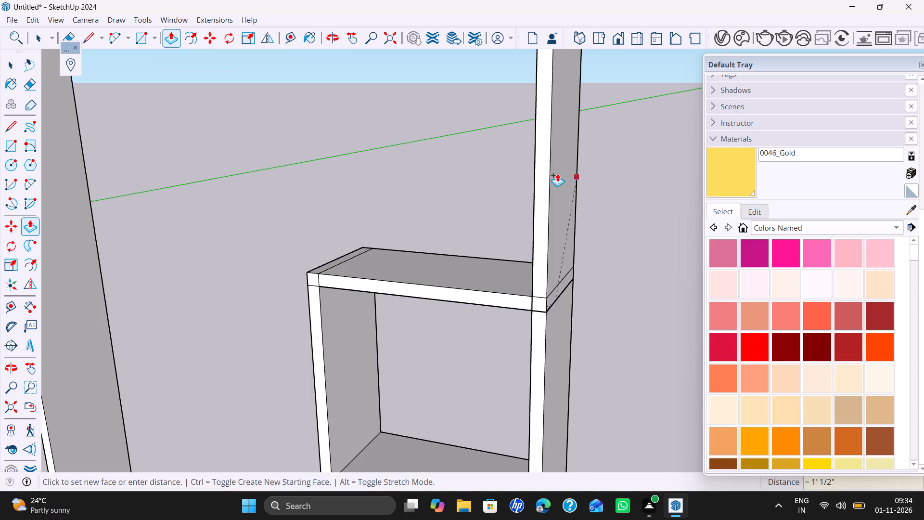
{"action": "left_click", "coordinate": [535, 180]}
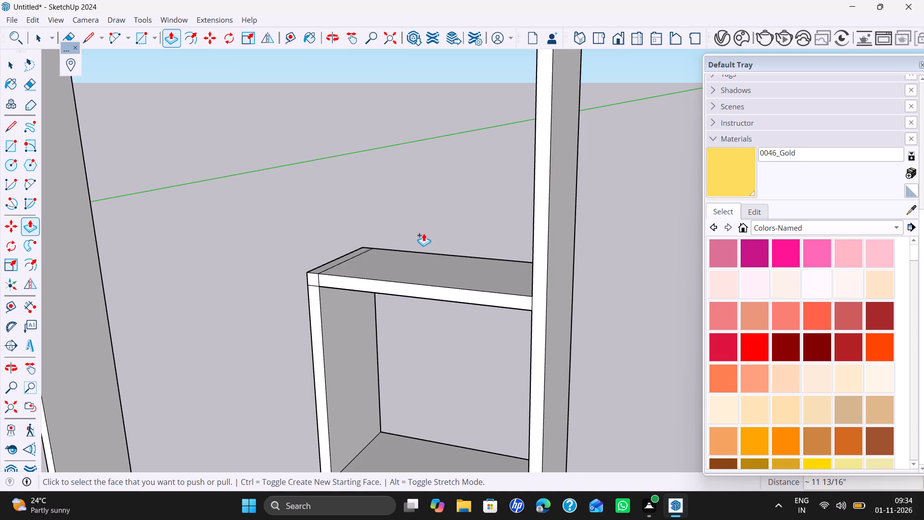
Erase the seam lines where the box's top shelf meets its upright, on the top, front and outer side faces.
{"action": "key", "text": "d"}
{"action": "key", "text": "r"}
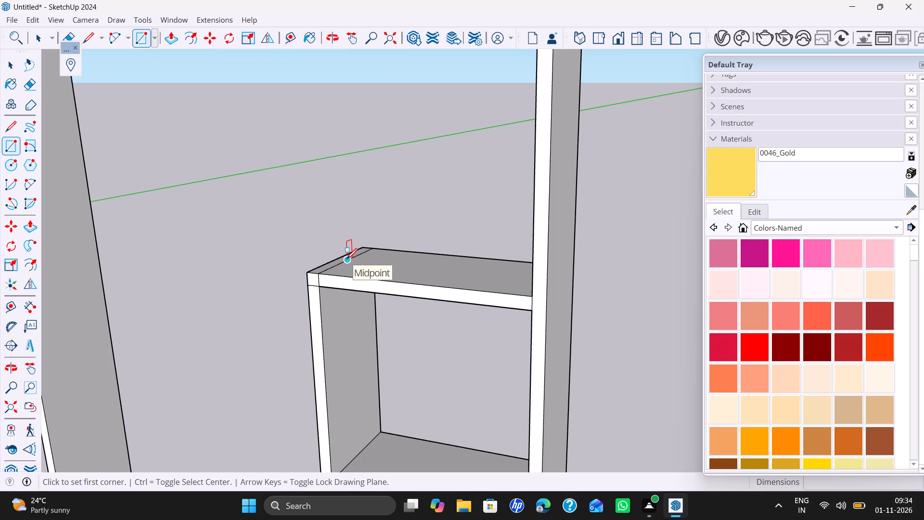
{"action": "type", "text": "re"}
{"action": "left_click", "coordinate": [346, 260]}
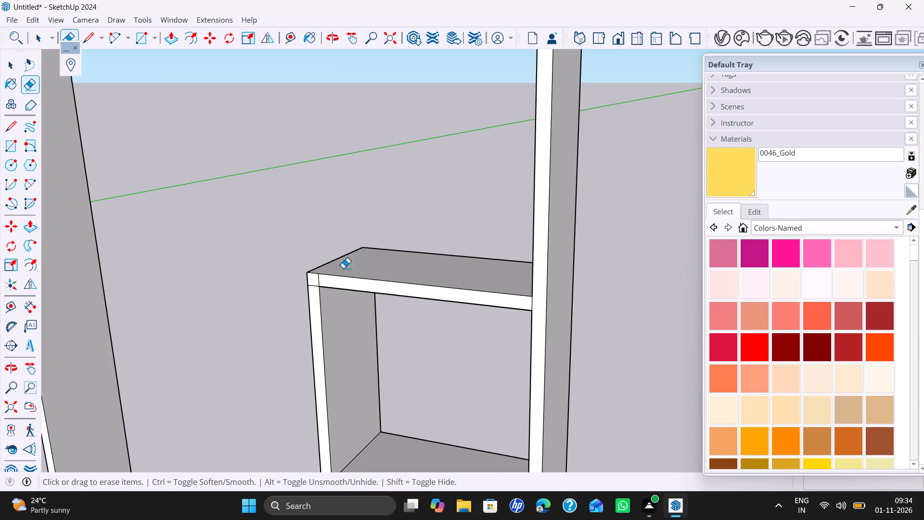
{"action": "scroll", "coordinate": [323, 275], "scroll_direction": "up", "scroll_amount": 2}
{"action": "left_click_drag", "start_coordinate": [316, 284], "coordinate": [321, 287]}
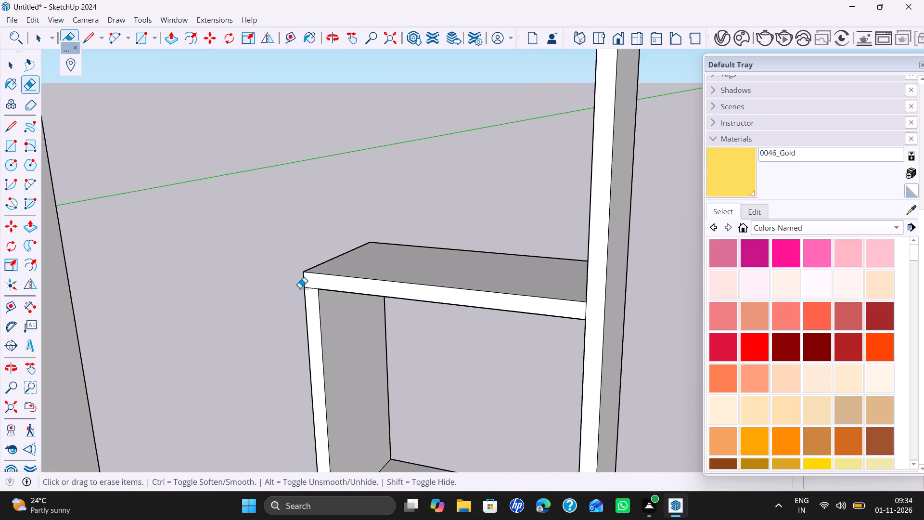
{"action": "left_click", "coordinate": [311, 287]}
{"action": "scroll", "coordinate": [348, 275], "scroll_direction": "down", "scroll_amount": 6}
{"action": "middle_click_drag", "start_coordinate": [383, 300], "coordinate": [375, 256]}
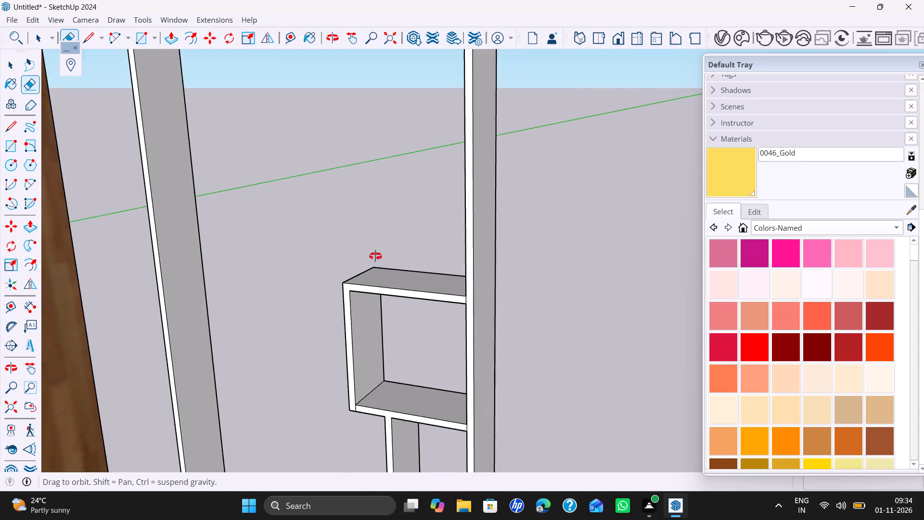
{"action": "middle_click_drag", "start_coordinate": [375, 256], "coordinate": [694, 292]}
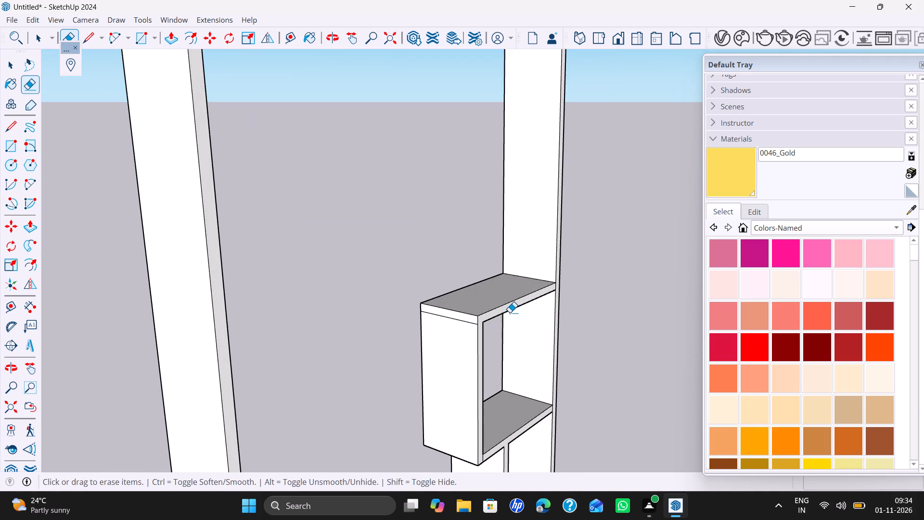
{"action": "left_click", "coordinate": [459, 321]}
{"action": "key", "text": "space"}
Draw a horizontal line along the red axis from the box's lower front corner to the opposite frame upright.
{"action": "scroll", "coordinate": [497, 325], "scroll_direction": "down", "scroll_amount": 2}
{"action": "middle_click_drag", "start_coordinate": [500, 330], "coordinate": [427, 353]}
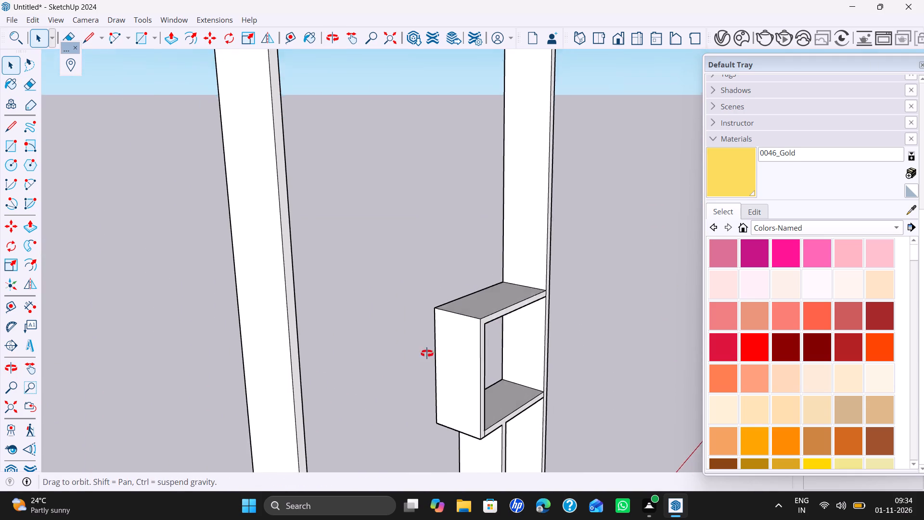
{"action": "middle_click_drag", "start_coordinate": [427, 353], "coordinate": [388, 359]}
{"action": "scroll", "coordinate": [394, 329], "scroll_direction": "down", "scroll_amount": 3}
{"action": "middle_click_drag", "start_coordinate": [493, 340], "coordinate": [391, 343]}
{"action": "scroll", "coordinate": [414, 341], "scroll_direction": "down", "scroll_amount": 3}
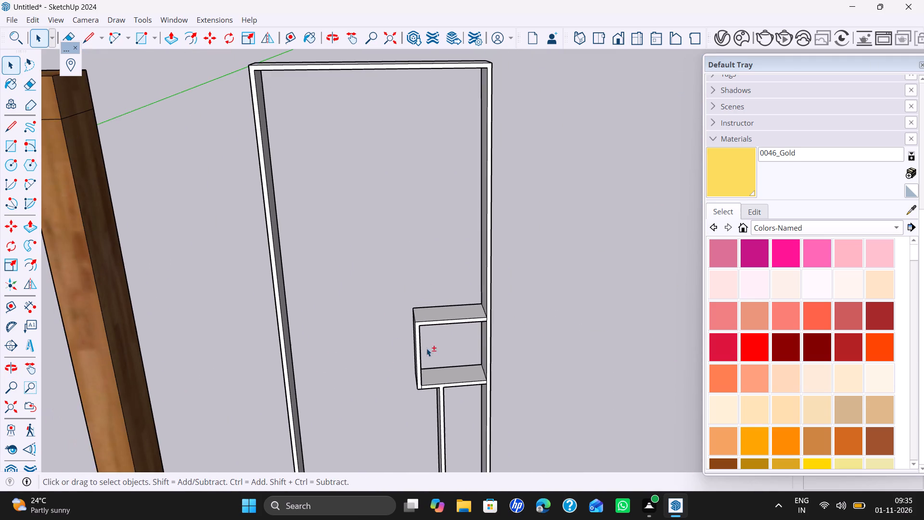
{"action": "middle_click_drag", "start_coordinate": [426, 348], "coordinate": [433, 348], "text": "shift"}
{"action": "middle_click_drag", "start_coordinate": [429, 381], "coordinate": [404, 337]}
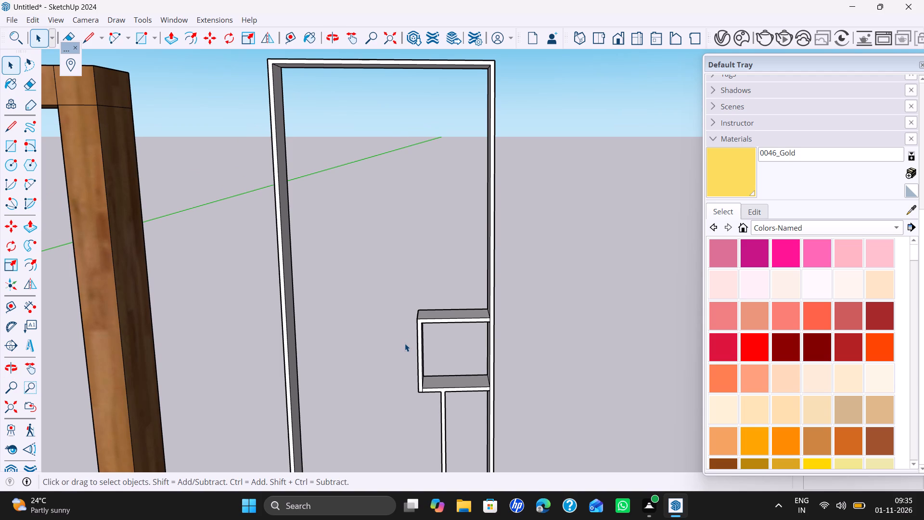
{"action": "key", "text": "l"}
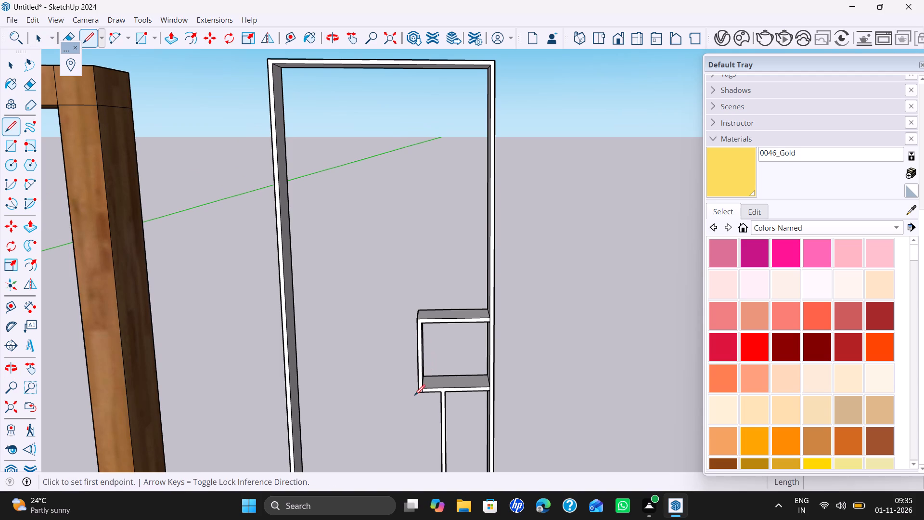
{"action": "left_click", "coordinate": [416, 393]}
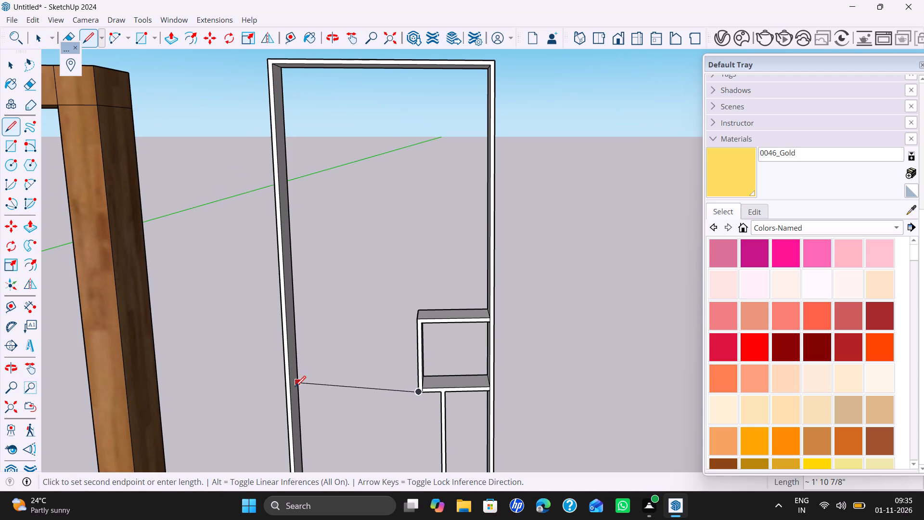
{"action": "scroll", "coordinate": [295, 388], "scroll_direction": "up", "scroll_amount": 7}
{"action": "key", "text": "Left"}
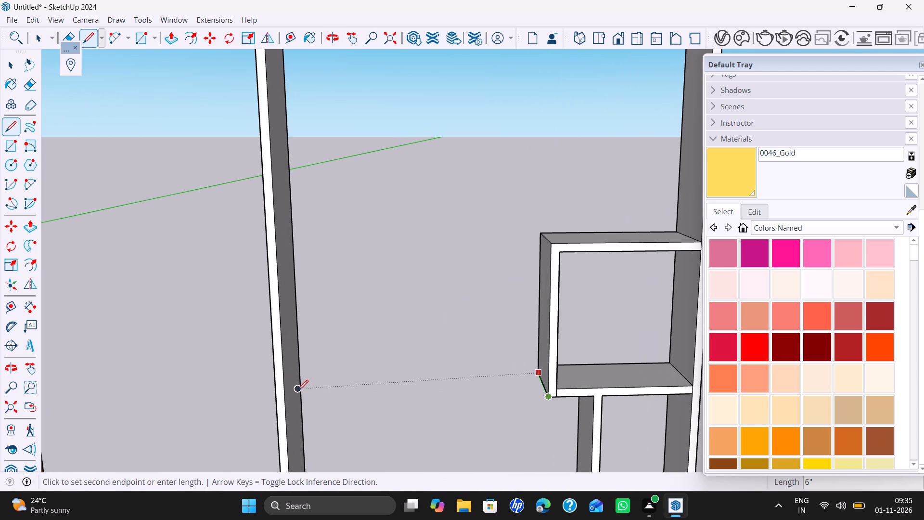
{"action": "key", "text": "Right"}
{"action": "left_click", "coordinate": [292, 389]}
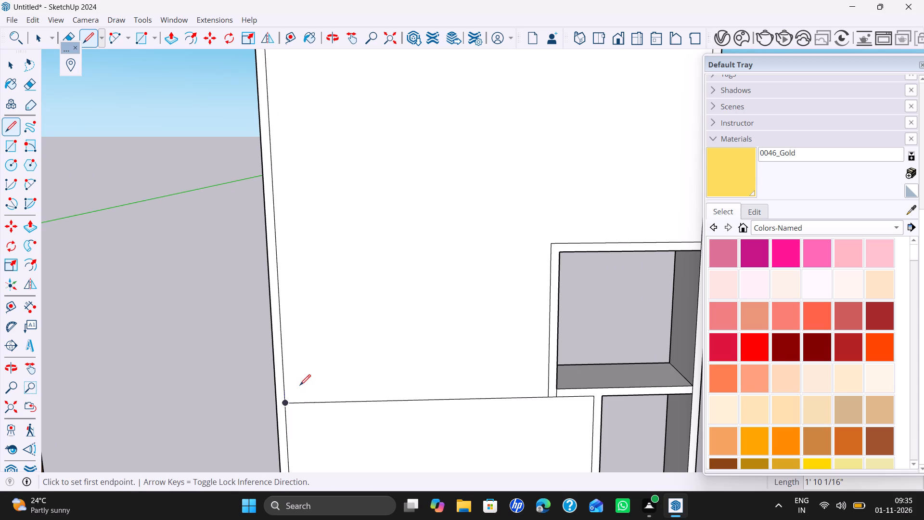
Delete the two faces filling the frame opening above and below the new line.
{"action": "key", "text": "space"}
{"action": "left_click", "coordinate": [354, 350]}
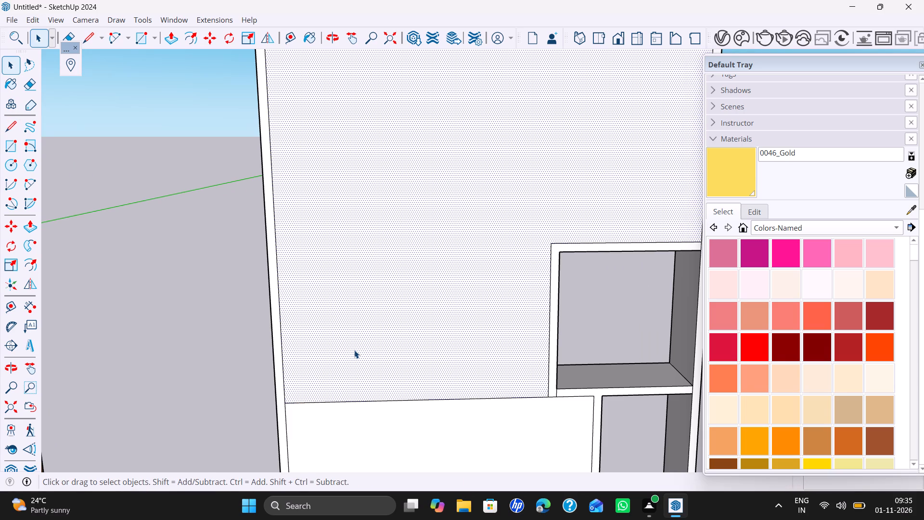
{"action": "key", "text": "Delete"}
{"action": "left_click", "coordinate": [377, 426]}
{"action": "key", "text": "Delete"}
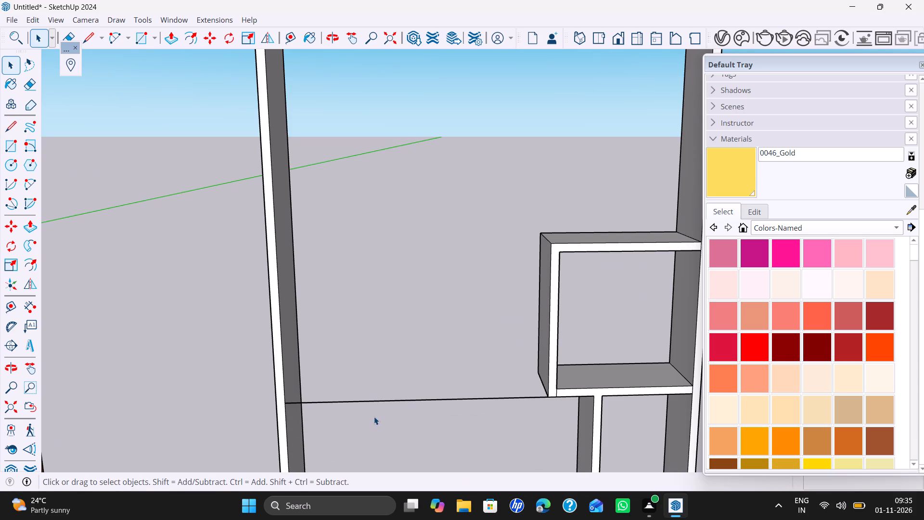
Draw lines from the shelf line's end across the frame upright's depth and along the back to the box's rear corner, forming a shelf face.
{"action": "key", "text": "period"}
{"action": "key", "text": "semicolon"}
{"action": "key", "text": "l"}
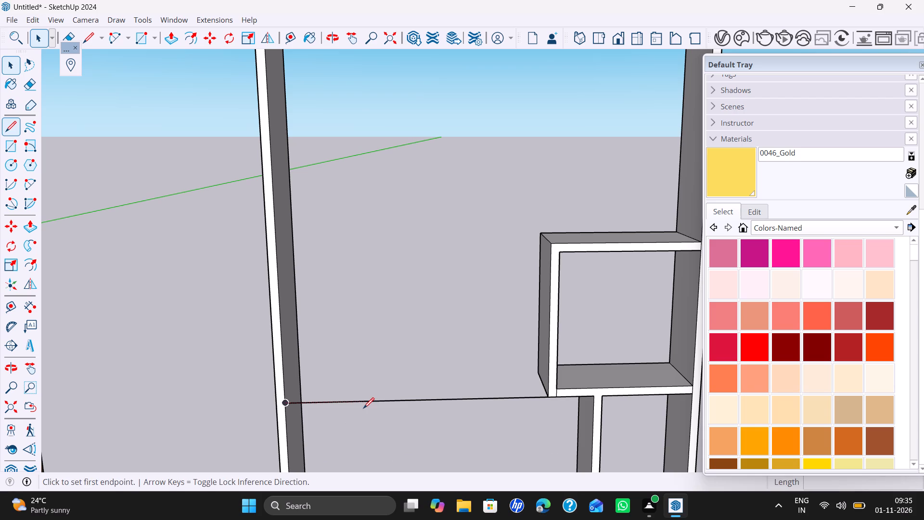
{"action": "left_click", "coordinate": [287, 399]}
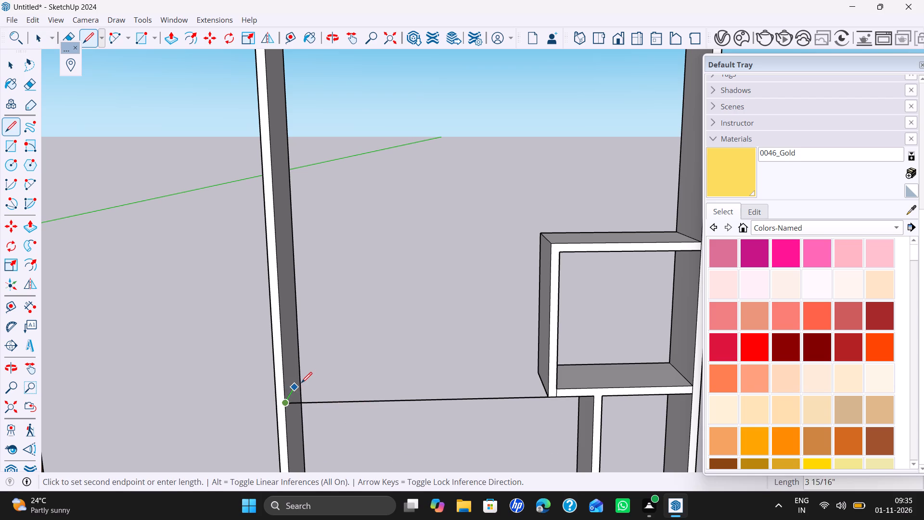
{"action": "left_click", "coordinate": [301, 376]}
{"action": "left_click", "coordinate": [301, 379]}
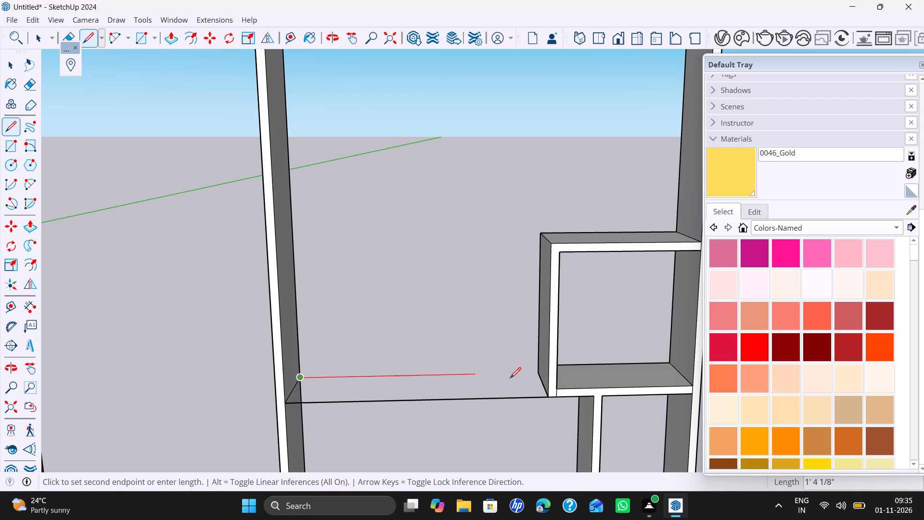
{"action": "left_click", "coordinate": [538, 374]}
{"action": "key", "text": "space"}
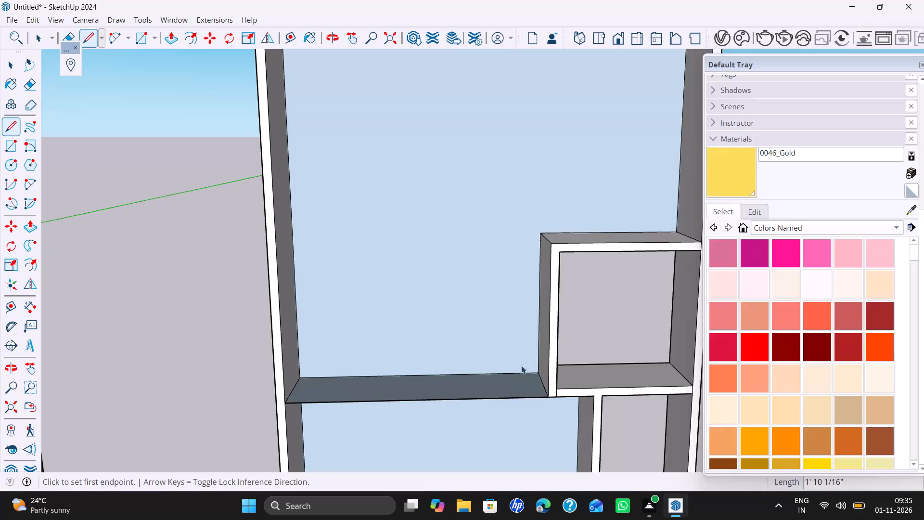
Delete the two faces filling the frame opening above and below the new shelf face.
{"action": "left_click", "coordinate": [486, 355]}
{"action": "key", "text": "Delete"}
{"action": "left_click", "coordinate": [484, 425]}
{"action": "key", "text": "Delete"}
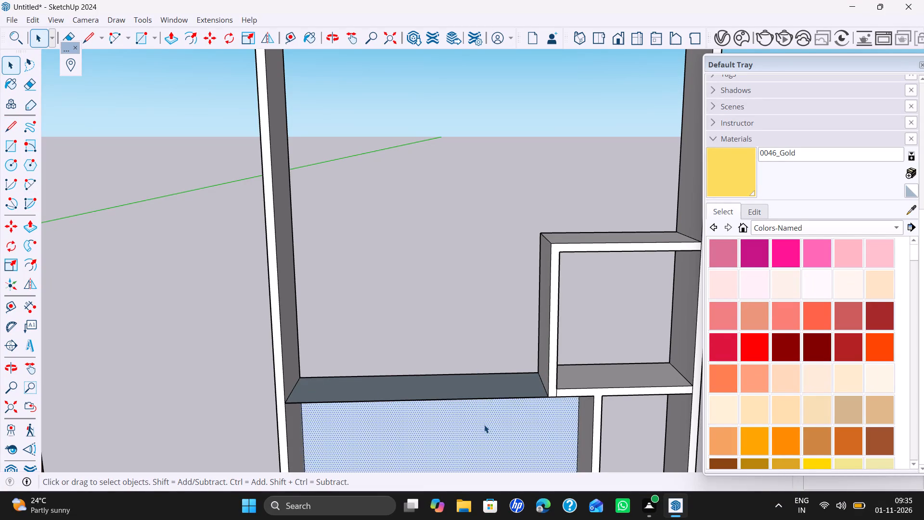
Push/Pull the new shelf face upward to match the thickness of the box's bottom shelf.
{"action": "key", "text": "p"}
{"action": "left_click", "coordinate": [414, 389]}
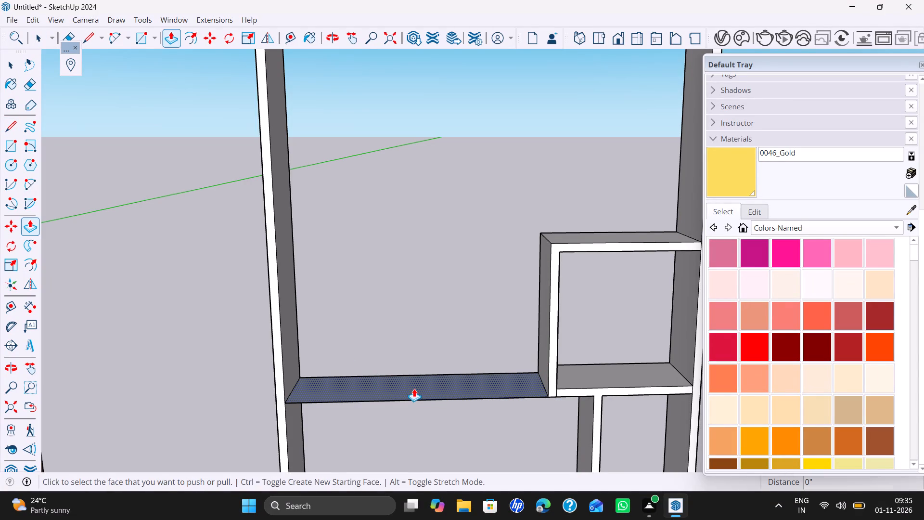
{"action": "left_click", "coordinate": [598, 390]}
{"action": "middle_click_drag", "start_coordinate": [580, 409], "coordinate": [575, 385]}
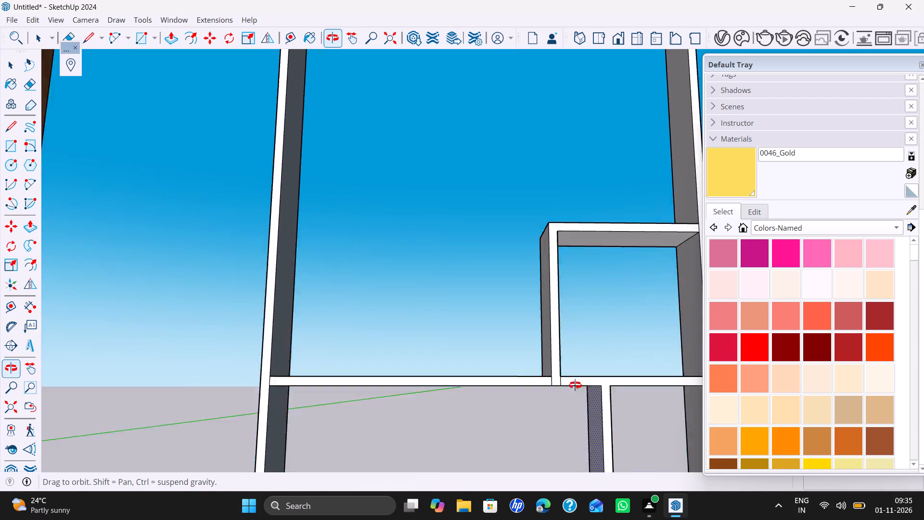
{"action": "middle_click_drag", "start_coordinate": [575, 385], "coordinate": [567, 425]}
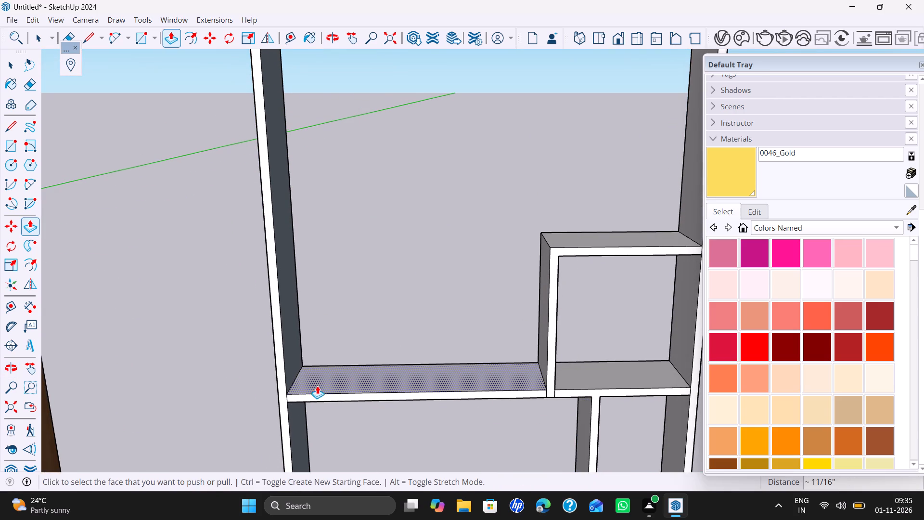
Copy the shelf's end edge at the frame upright 1' along the shelf toward the box.
{"action": "key", "text": "space"}
{"action": "left_click", "coordinate": [295, 375]}
{"action": "left_click", "coordinate": [298, 377]}
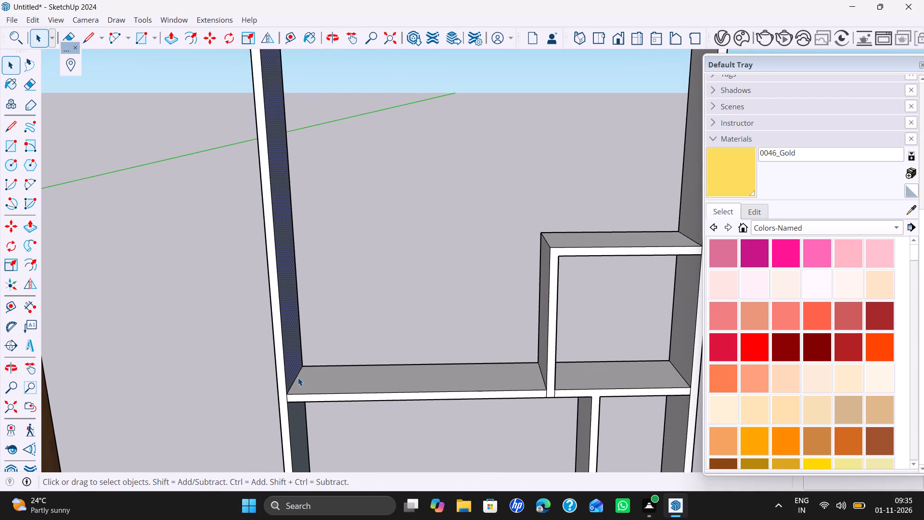
{"action": "key", "text": "comma"}
{"action": "key", "text": "m"}
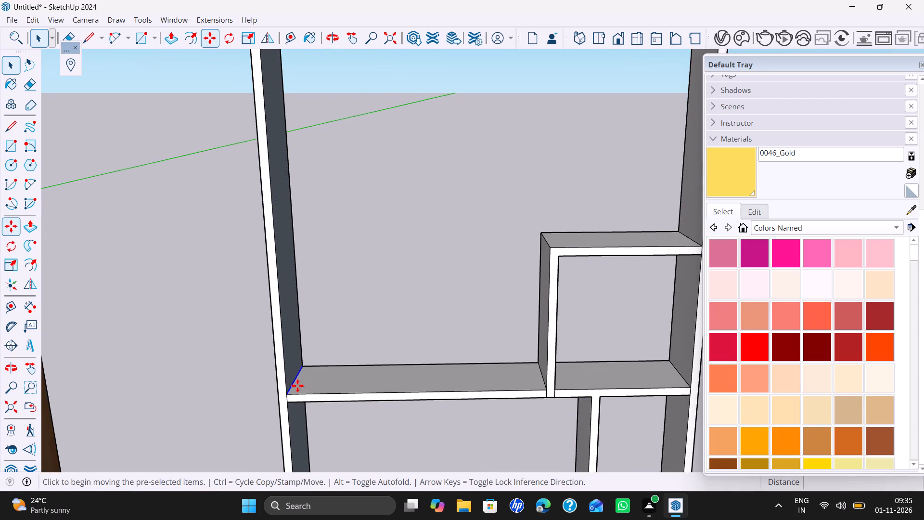
{"action": "left_click", "coordinate": [287, 393]}
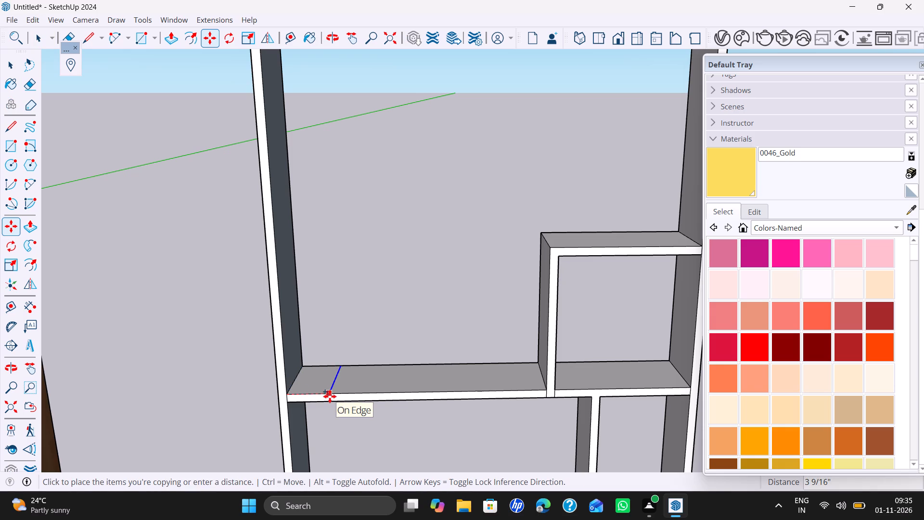
{"action": "key", "text": "1"}
{"action": "key", "text": "apostrophe"}
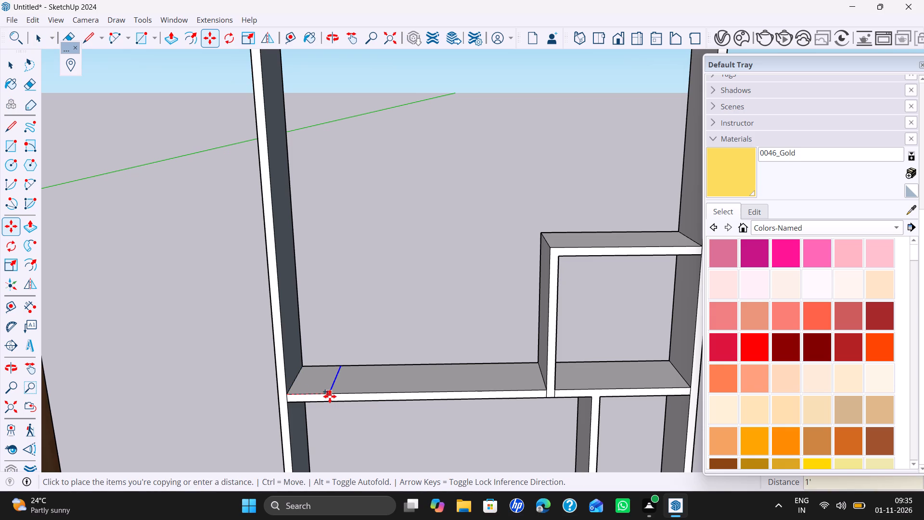
{"action": "key", "text": "Return"}
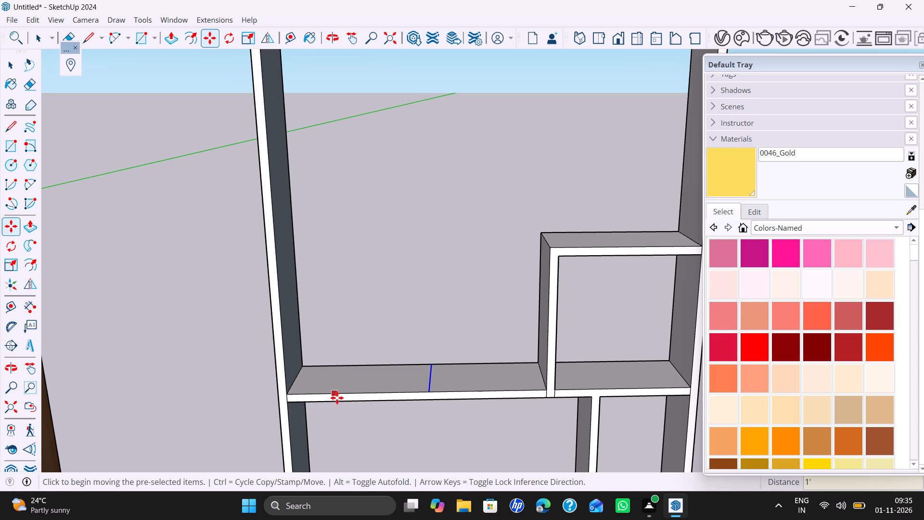
Copy the new shelf edge 18 mm back toward the frame upright to outline a divider strip.
{"action": "left_click", "coordinate": [430, 392]}
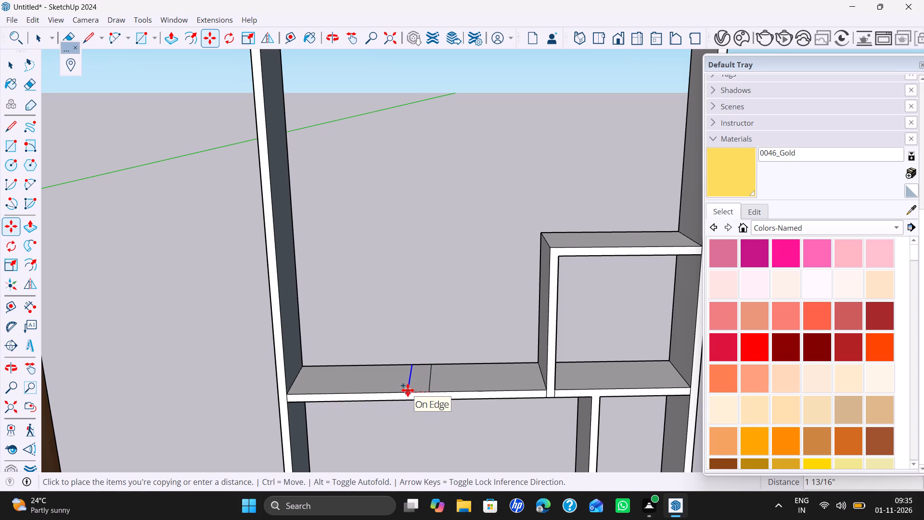
{"action": "key", "text": "1"}
{"action": "key", "text": "8"}
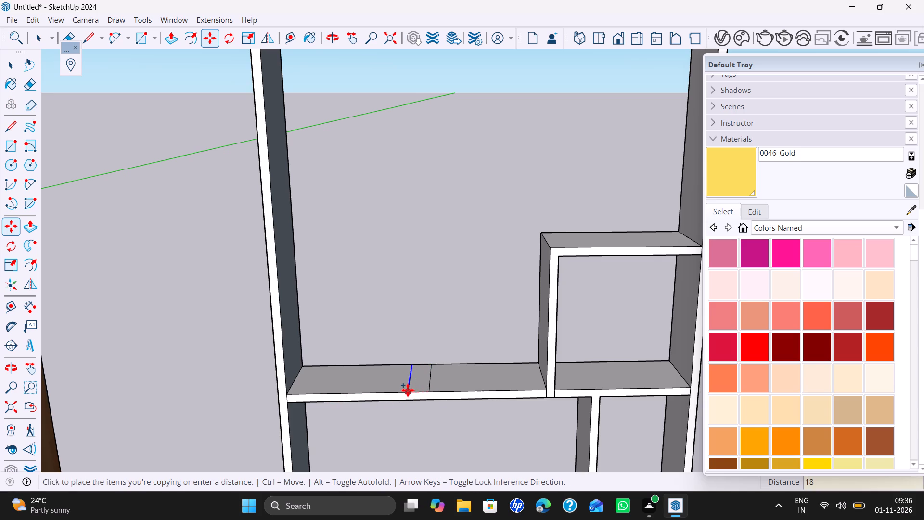
{"action": "key", "text": "m"}
{"action": "key", "text": "m"}
{"action": "key", "text": "Return"}
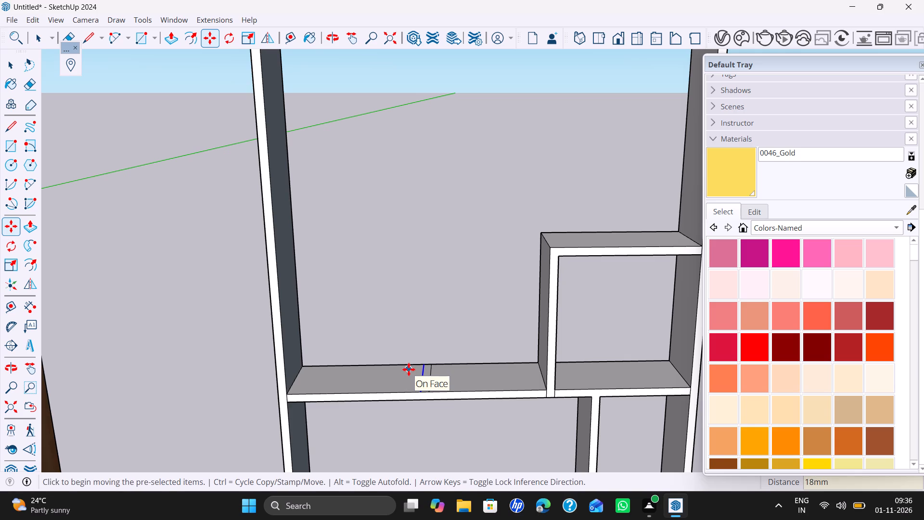
Push/Pull the 18 mm strip on the shelf up 1.5' to form a vertical divider.
{"action": "key", "text": "bracketleft"}
{"action": "key", "text": "p"}
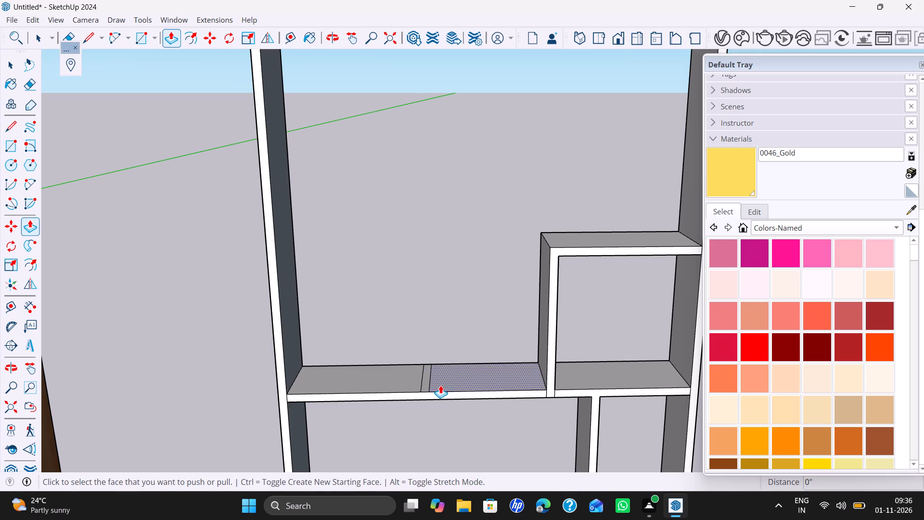
{"action": "left_click", "coordinate": [429, 375]}
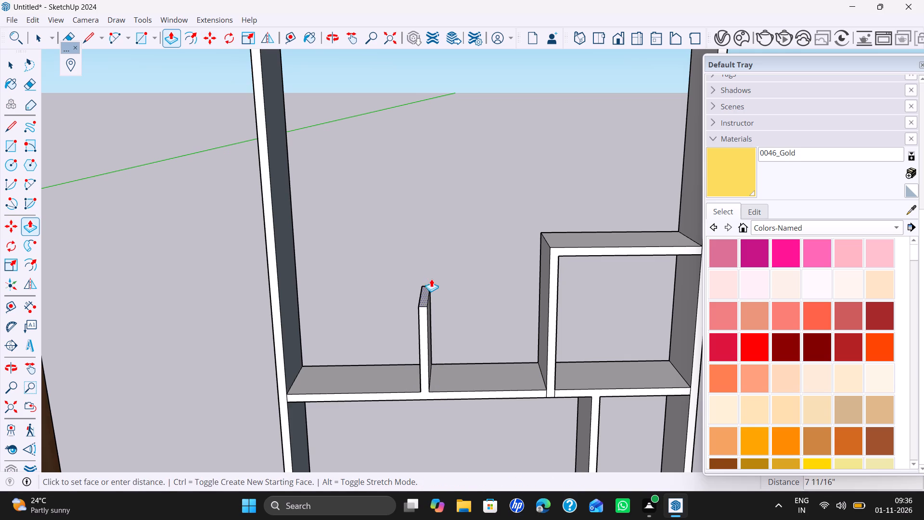
{"action": "key", "text": "1"}
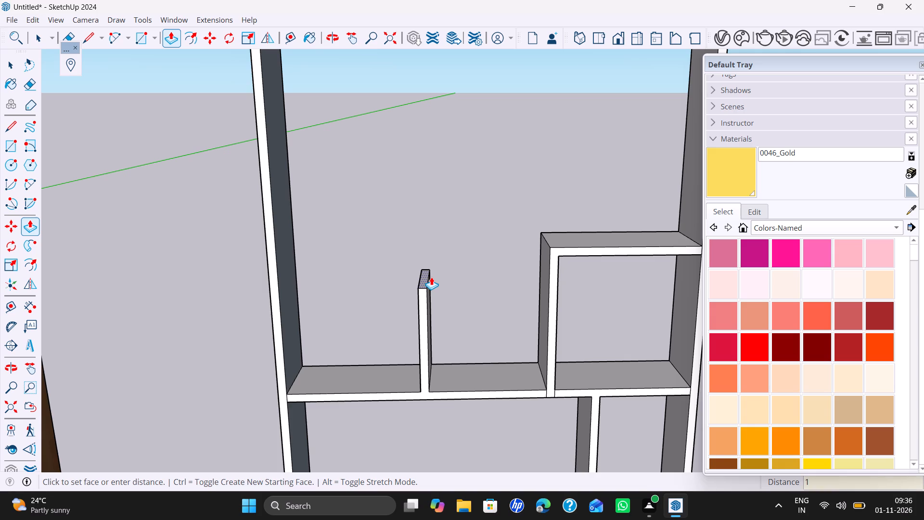
{"action": "key", "text": "period"}
{"action": "type", "text": "5'"}
{"action": "key", "text": "Return"}
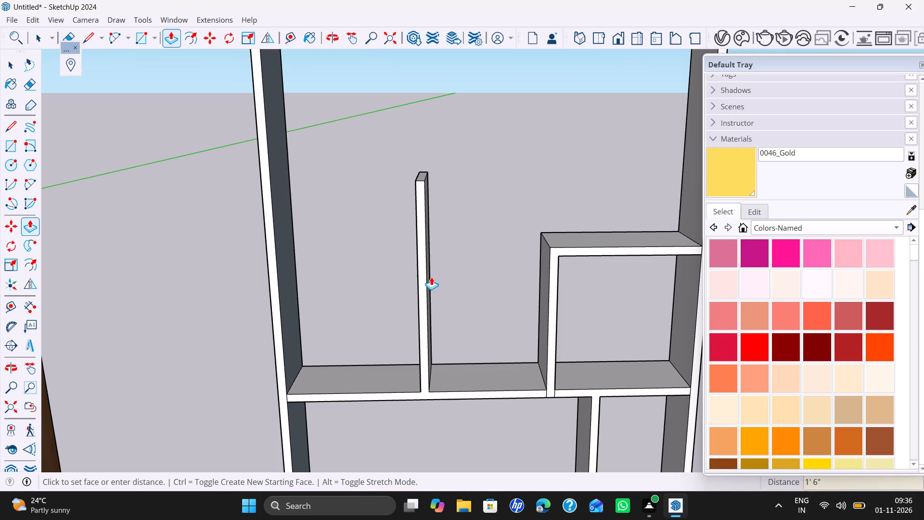
Push/Pull the divider's top face up 18 mm as a new starting face, adding a separate top section.
{"action": "left_click", "coordinate": [421, 177]}
{"action": "key", "text": "Left"}
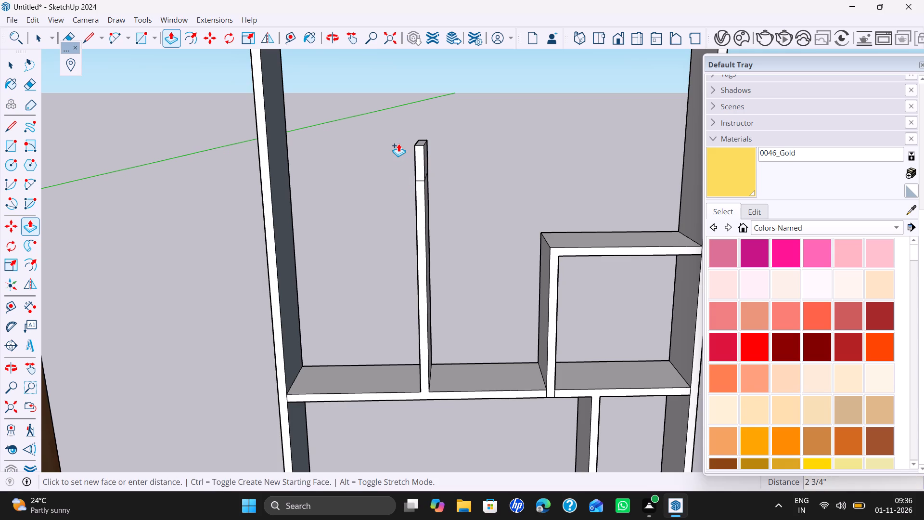
{"action": "type", "text": "18"}
{"action": "type", "text": "mm"}
{"action": "key", "text": "Return"}
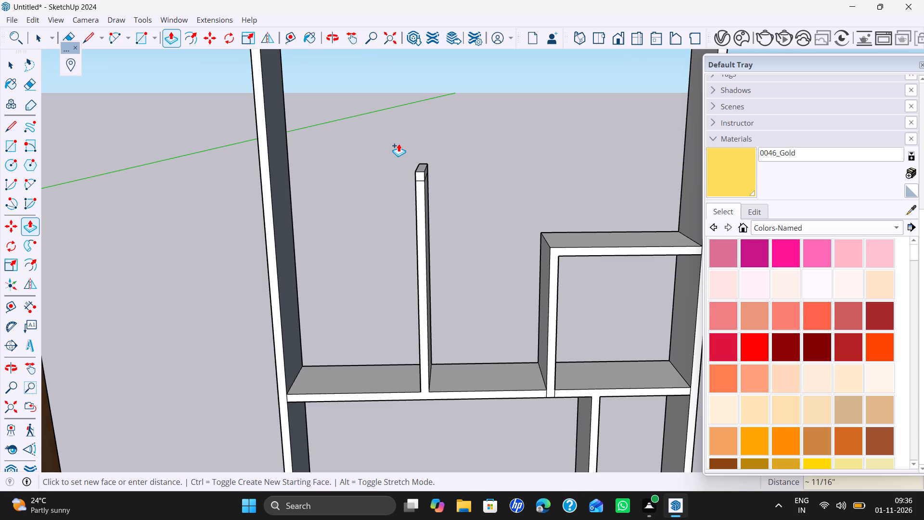
Push/Pull the side of the divider's 18 mm top section across to the frame upright, closing the taller box.
{"action": "scroll", "coordinate": [374, 170], "scroll_direction": "down", "scroll_amount": 2}
{"action": "middle_click_drag", "start_coordinate": [375, 170], "coordinate": [684, 124]}
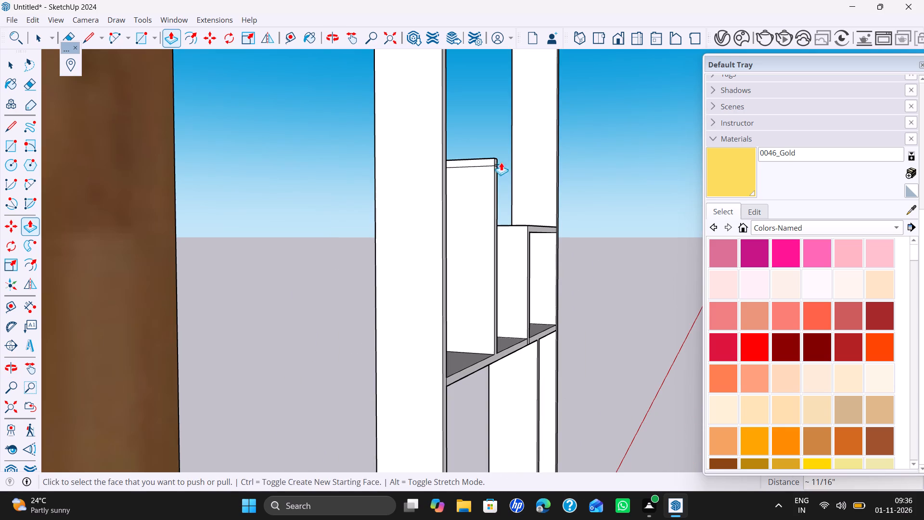
{"action": "left_click", "coordinate": [493, 162]}
{"action": "middle_click_drag", "start_coordinate": [466, 177], "coordinate": [443, 182]}
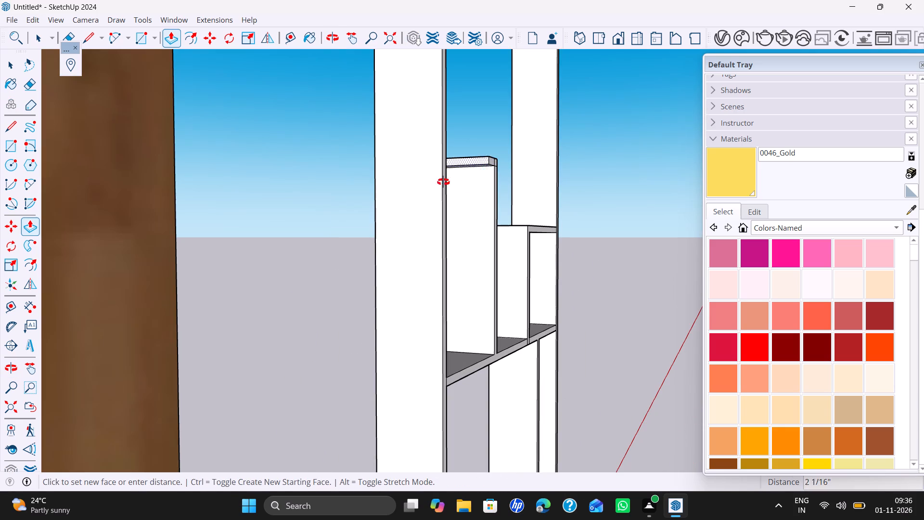
{"action": "middle_click_drag", "start_coordinate": [443, 182], "coordinate": [379, 195]}
{"action": "key", "text": "Left"}
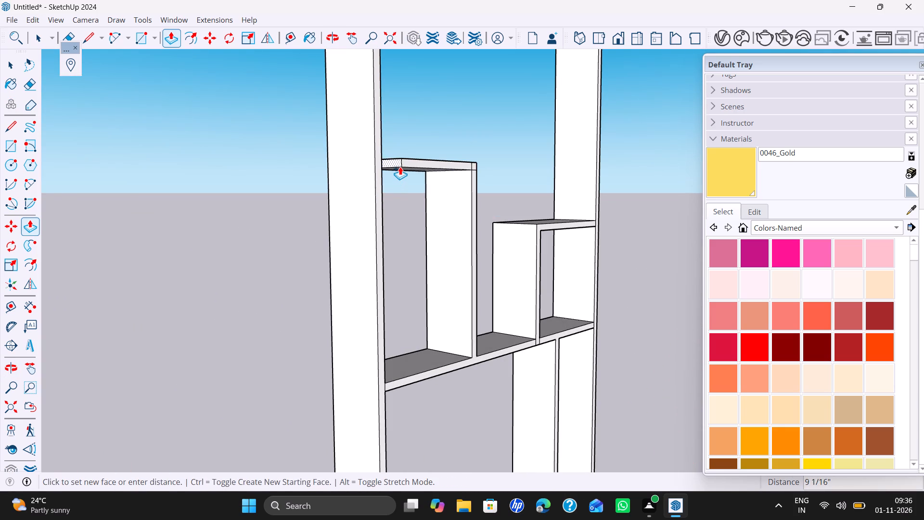
{"action": "key", "text": "Left"}
{"action": "middle_click_drag", "start_coordinate": [410, 148], "coordinate": [359, 237]}
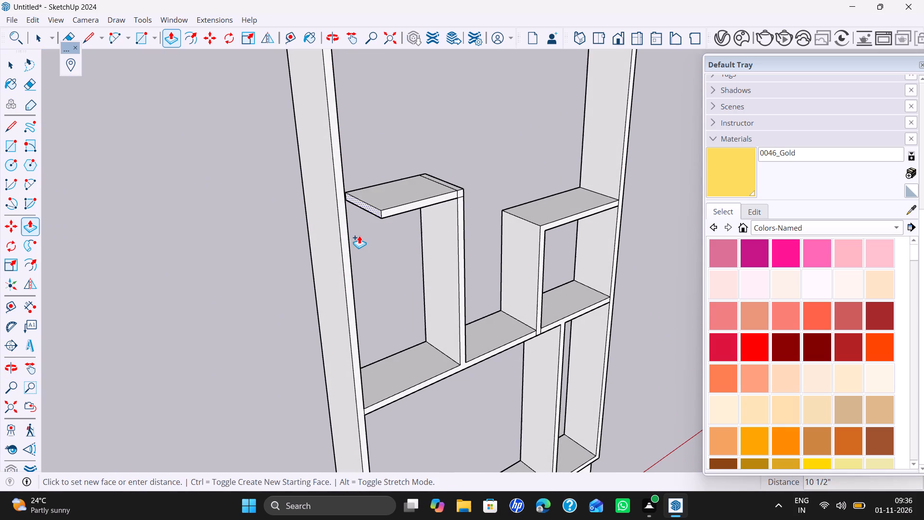
{"action": "key", "text": "Up"}
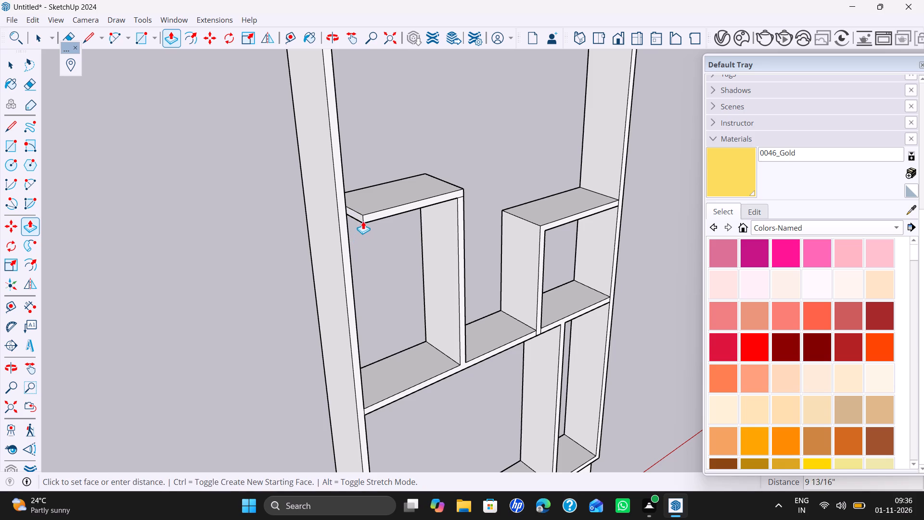
{"action": "left_click", "coordinate": [339, 150]}
Examine the new taller box and the frame's upper opening from several angles.
{"action": "scroll", "coordinate": [452, 196], "scroll_direction": "down", "scroll_amount": 1}
{"action": "middle_click_drag", "start_coordinate": [443, 205], "coordinate": [324, 232]}
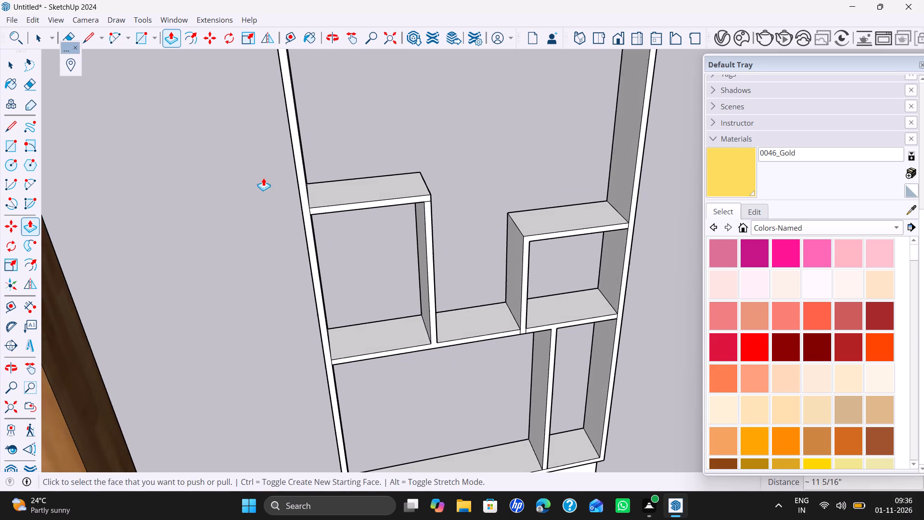
{"action": "key", "text": "space"}
{"action": "scroll", "coordinate": [332, 144], "scroll_direction": "down", "scroll_amount": 2}
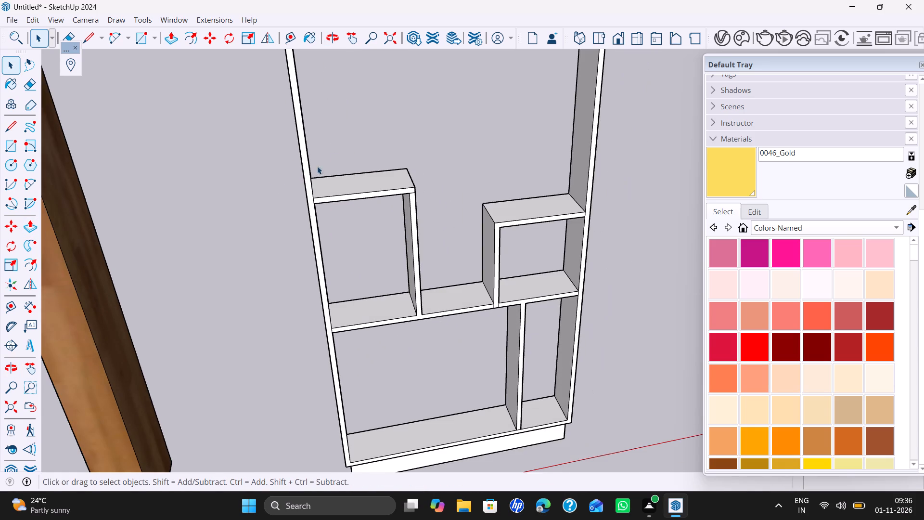
{"action": "middle_click_drag", "start_coordinate": [294, 177], "coordinate": [210, 206]}
{"action": "middle_click_drag", "start_coordinate": [230, 185], "coordinate": [218, 102]}
{"action": "scroll", "coordinate": [272, 141], "scroll_direction": "down", "scroll_amount": 3}
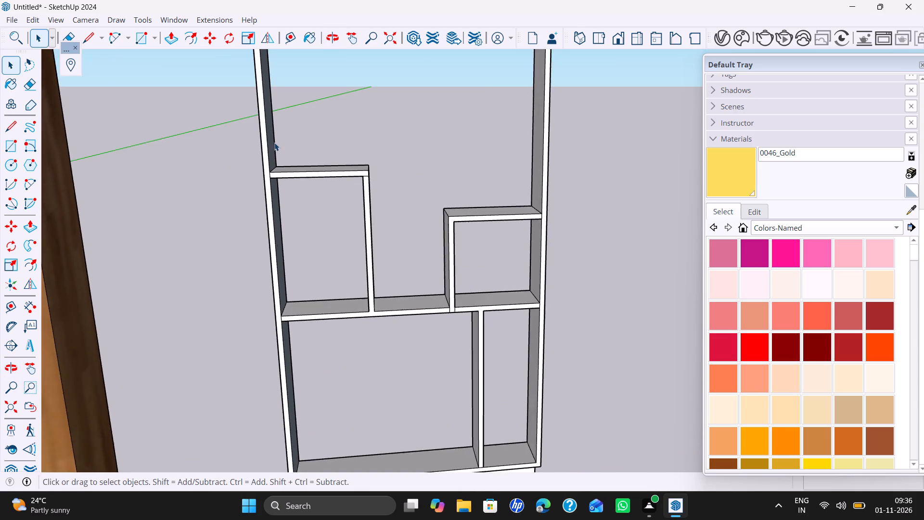
{"action": "middle_click_drag", "start_coordinate": [274, 143], "coordinate": [260, 221], "text": "shift"}
{"action": "middle_click_drag", "start_coordinate": [260, 207], "coordinate": [259, 169]}
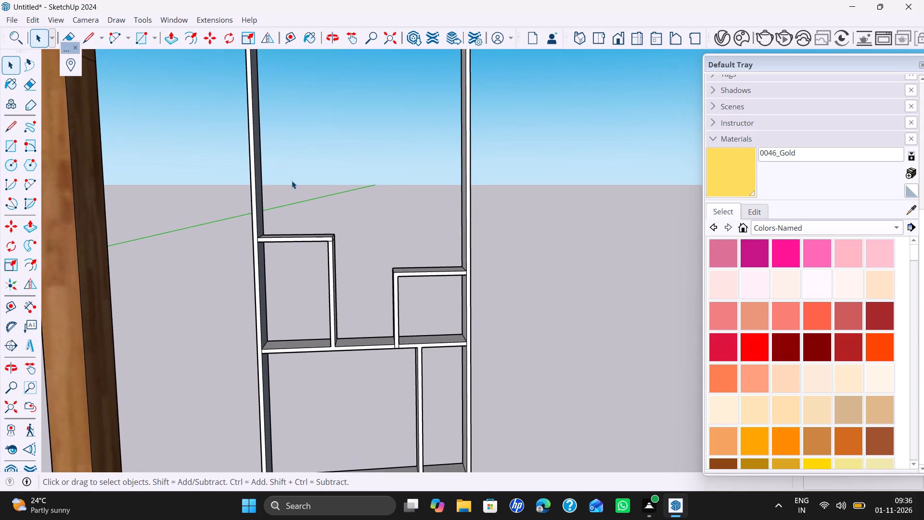
Draw lines across the front and outer side of the shorter box's divider, level with the underside of its 18 mm top.
{"action": "scroll", "coordinate": [292, 181], "scroll_direction": "down", "scroll_amount": 2}
{"action": "middle_click_drag", "start_coordinate": [295, 187], "coordinate": [283, 211], "text": "shift"}
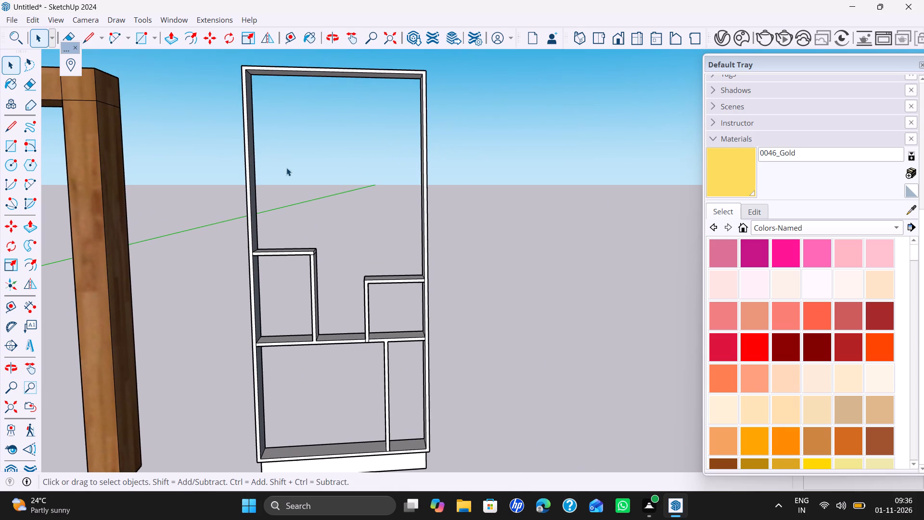
{"action": "scroll", "coordinate": [318, 223], "scroll_direction": "down", "scroll_amount": 1}
{"action": "middle_click_drag", "start_coordinate": [321, 235], "coordinate": [325, 275]}
{"action": "middle_click_drag", "start_coordinate": [328, 271], "coordinate": [331, 288]}
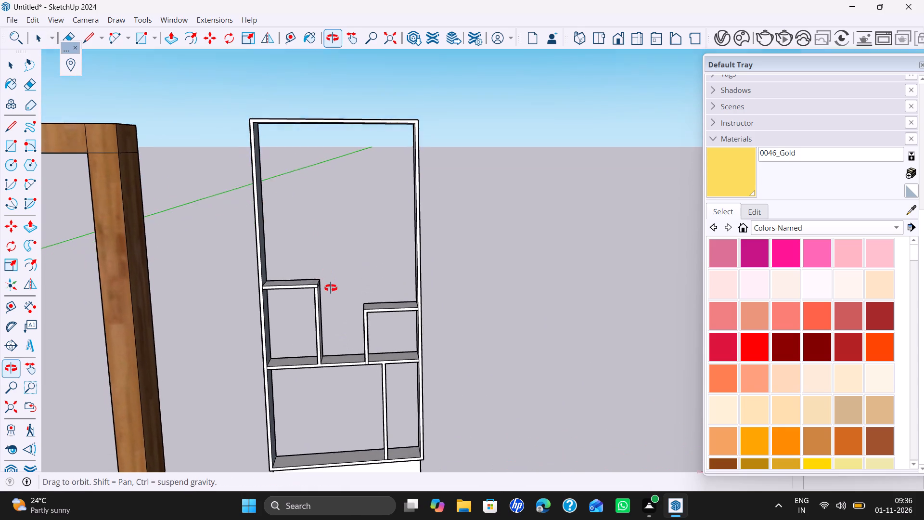
{"action": "middle_click_drag", "start_coordinate": [331, 288], "coordinate": [334, 287]}
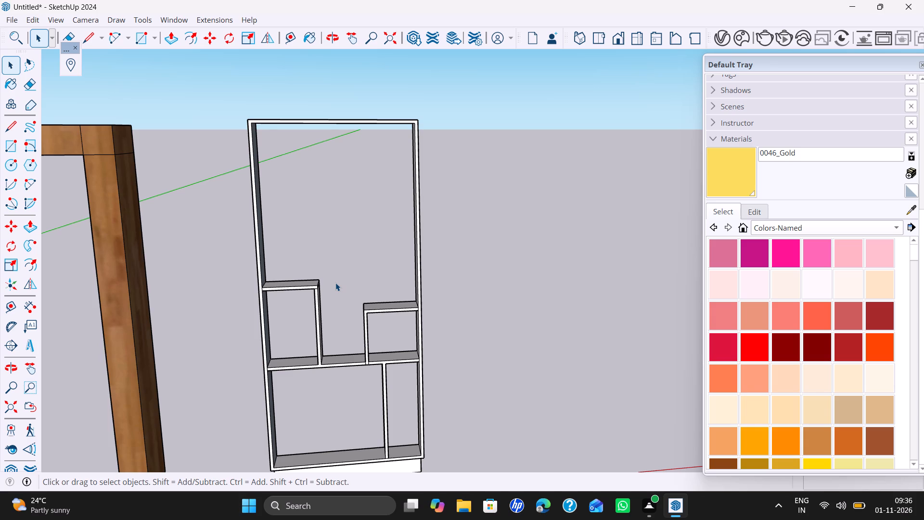
{"action": "scroll", "coordinate": [370, 309], "scroll_direction": "up", "scroll_amount": 10}
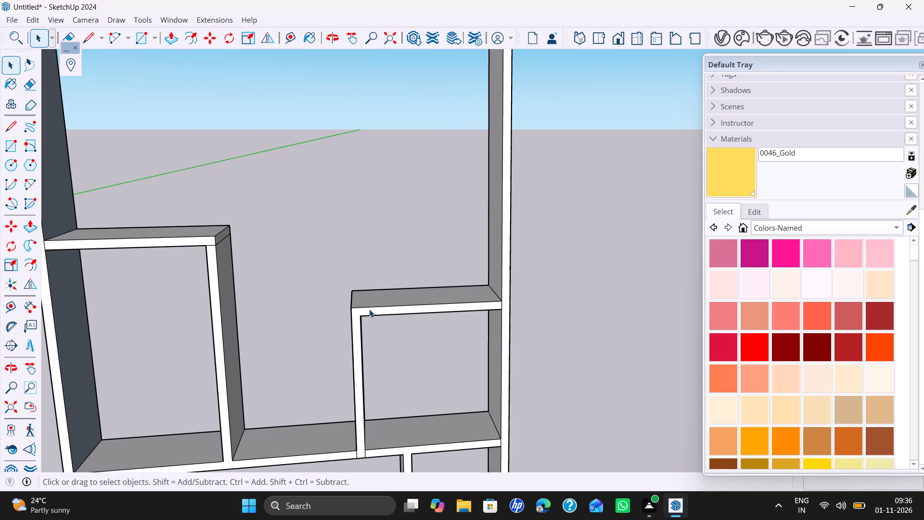
{"action": "key", "text": "semicolon"}
{"action": "key", "text": "l"}
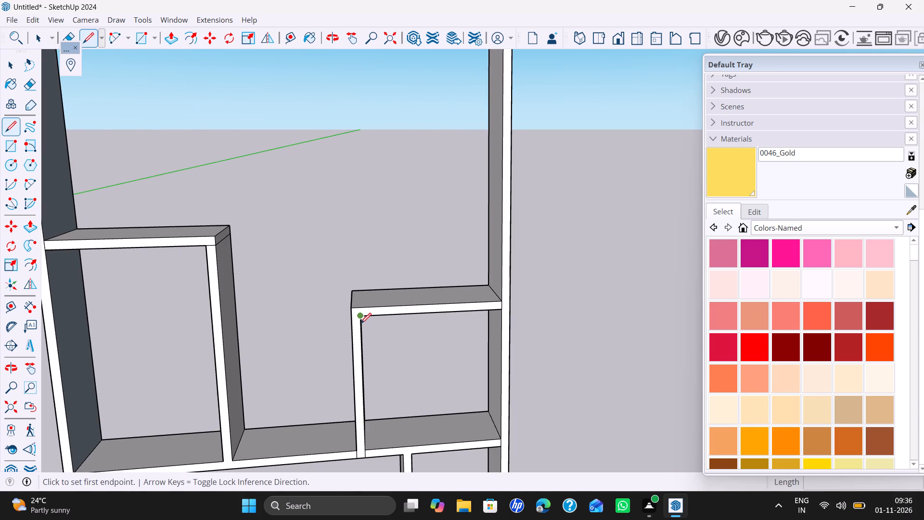
{"action": "left_click", "coordinate": [359, 318]}
{"action": "left_click", "coordinate": [350, 318]}
{"action": "middle_click_drag", "start_coordinate": [353, 312], "coordinate": [472, 342]}
{"action": "scroll", "coordinate": [471, 342], "scroll_direction": "up", "scroll_amount": 1}
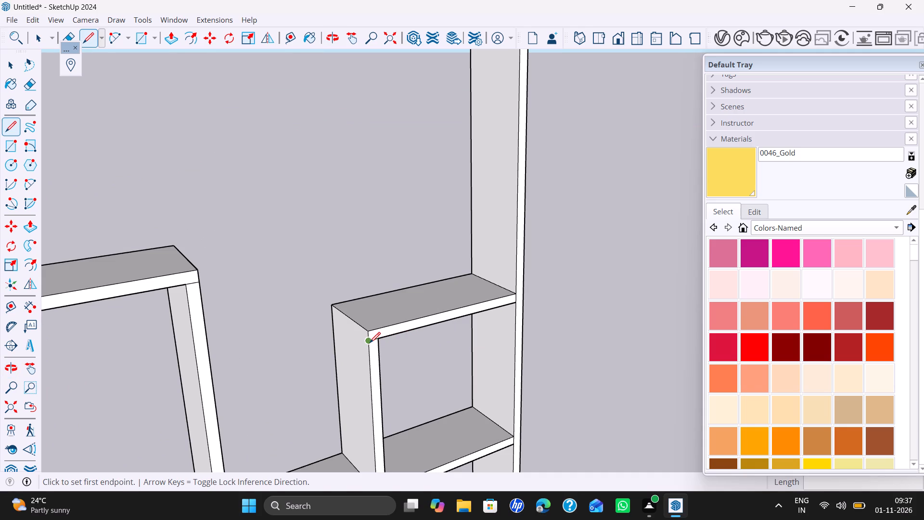
{"action": "left_click", "coordinate": [370, 343]}
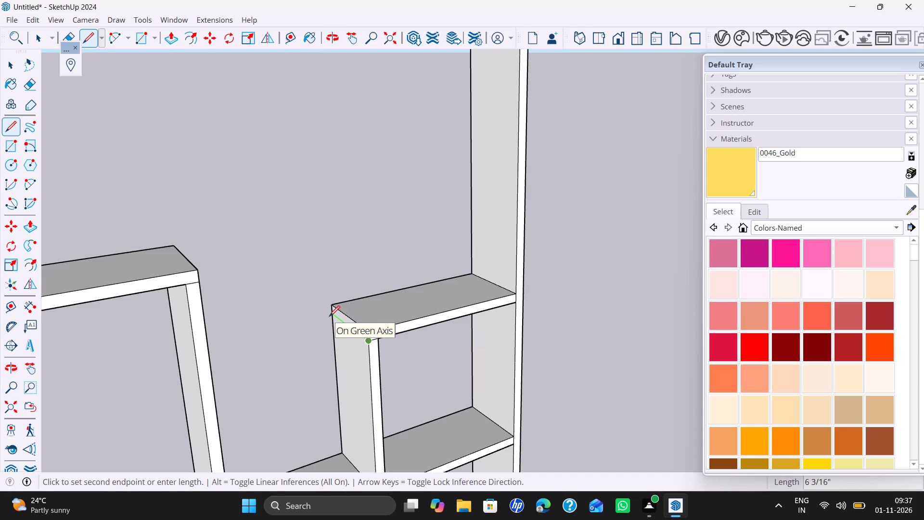
{"action": "left_click", "coordinate": [330, 311]}
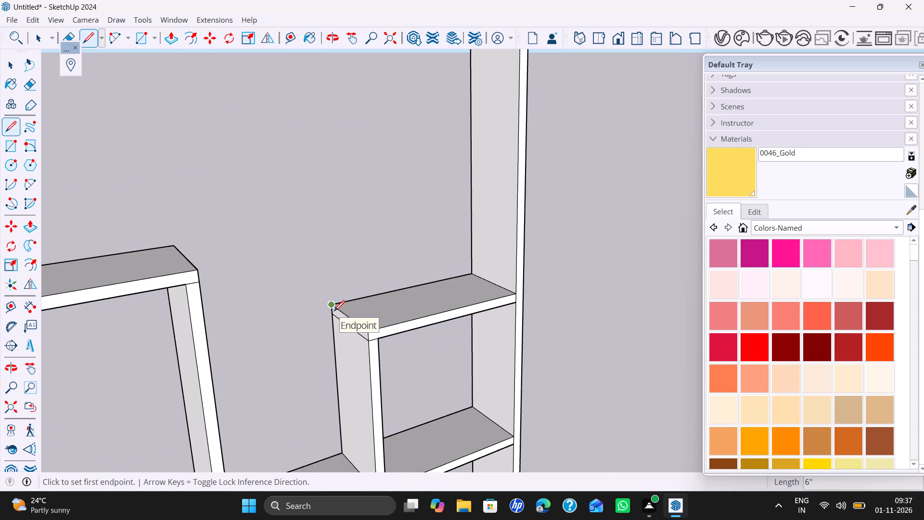
Push/Pull the end of the shorter box's top about 10 1/16" across to the taller box's divider, forming a continuous shelf.
{"action": "key", "text": "p"}
{"action": "left_click", "coordinate": [347, 319]}
{"action": "left_click", "coordinate": [207, 342]}
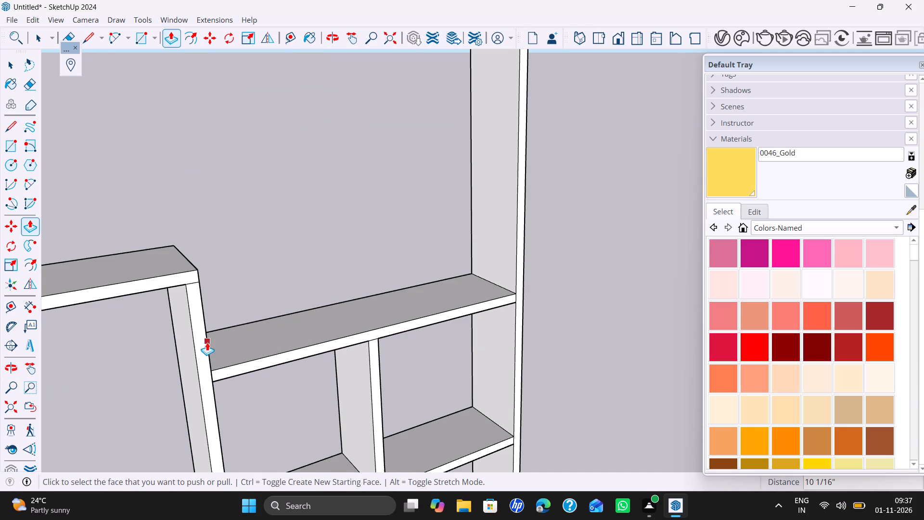
Draw lines over the front and top of the taller box's top panel, continuing the divider's inner edge upward and 6" back.
{"action": "scroll", "coordinate": [273, 341], "scroll_direction": "down", "scroll_amount": 2}
{"action": "middle_click_drag", "start_coordinate": [422, 342], "coordinate": [239, 341]}
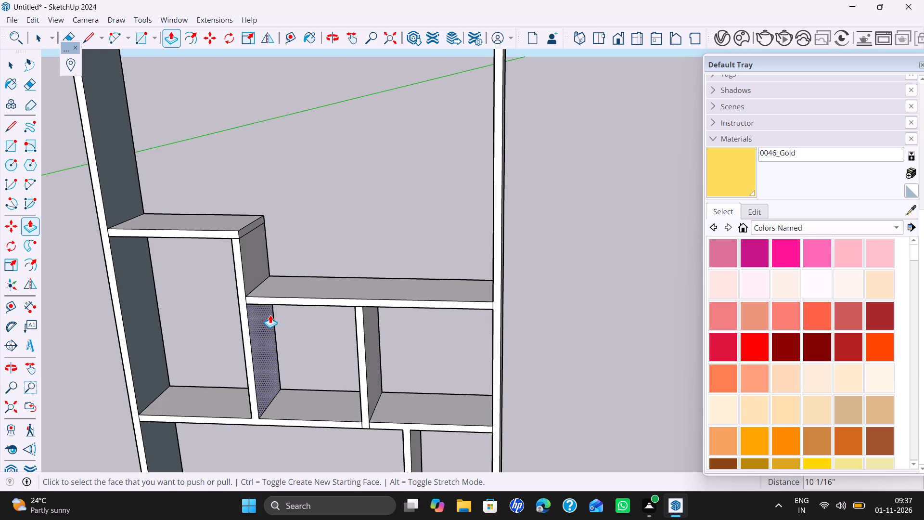
{"action": "scroll", "coordinate": [270, 315], "scroll_direction": "left", "scroll_amount": 1}
{"action": "scroll", "coordinate": [270, 315], "scroll_direction": "right", "scroll_amount": 1}
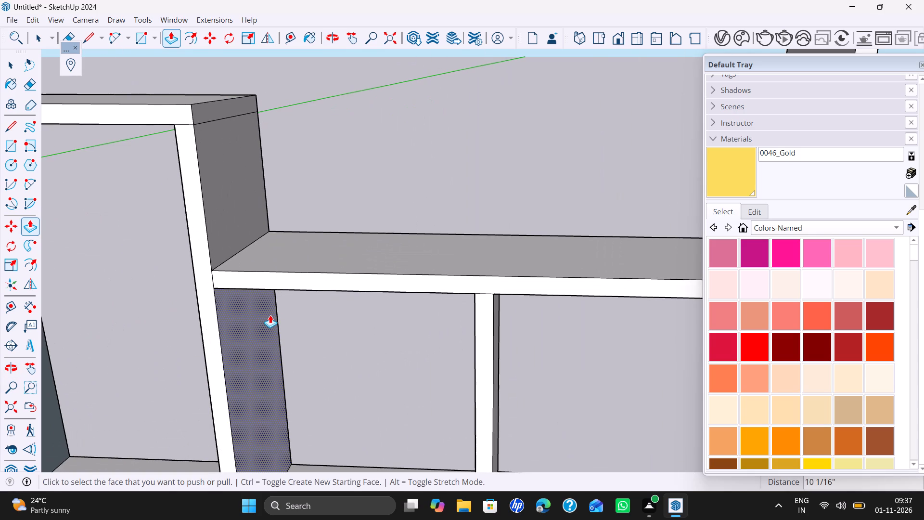
{"action": "scroll", "coordinate": [302, 313], "scroll_direction": "down", "scroll_amount": 1}
{"action": "middle_click_drag", "start_coordinate": [296, 318], "coordinate": [294, 320], "text": "shift"}
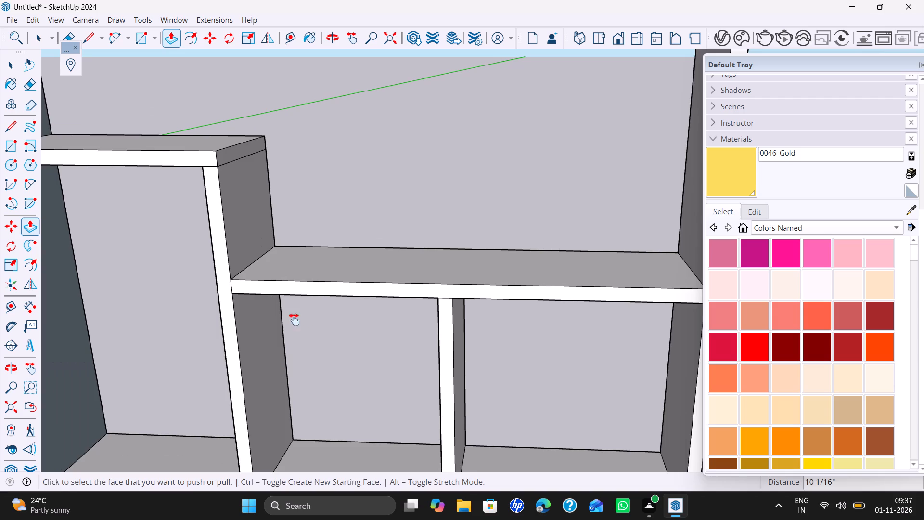
{"action": "middle_click_drag", "start_coordinate": [294, 320], "coordinate": [276, 327], "text": "shift"}
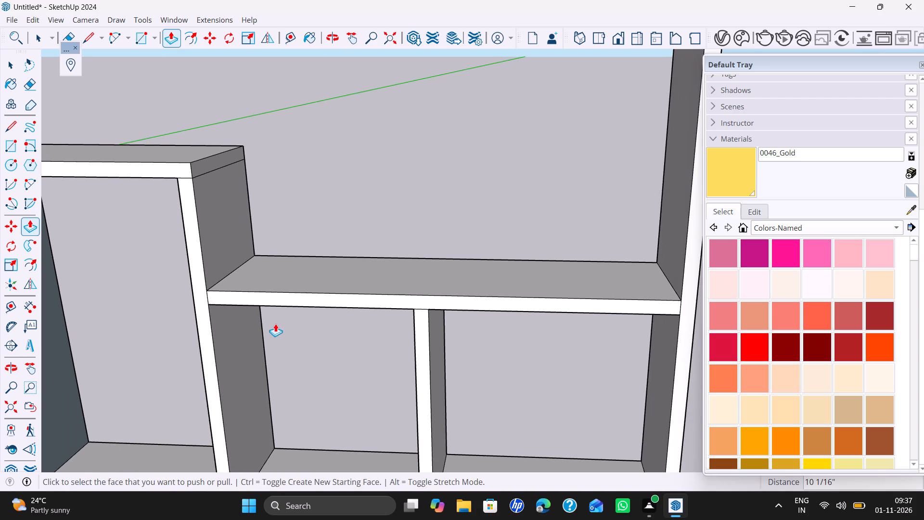
{"action": "scroll", "coordinate": [358, 328], "scroll_direction": "down", "scroll_amount": 2}
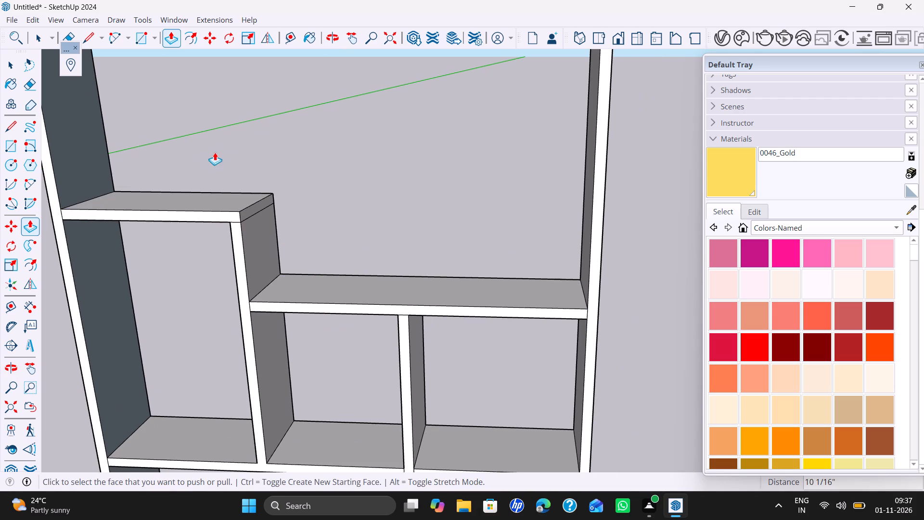
{"action": "key", "text": "semicolon"}
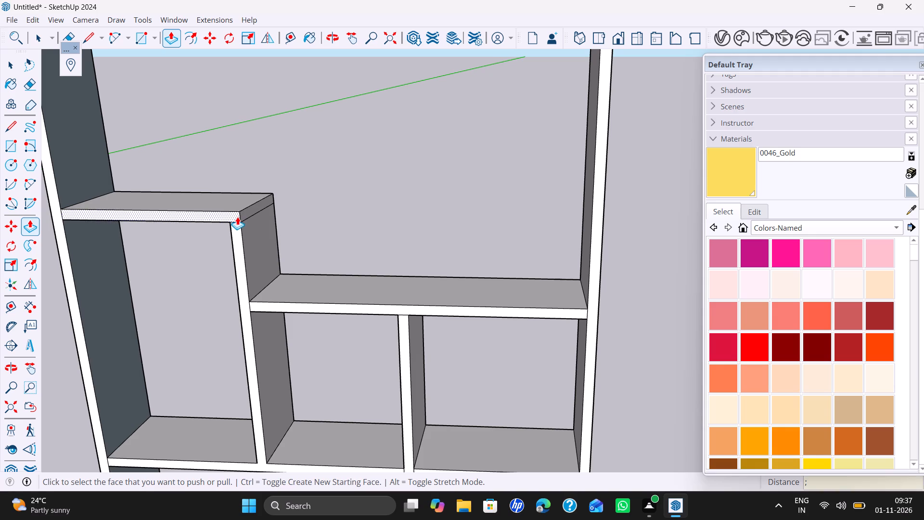
{"action": "key", "text": "l"}
{"action": "left_click", "coordinate": [231, 222]}
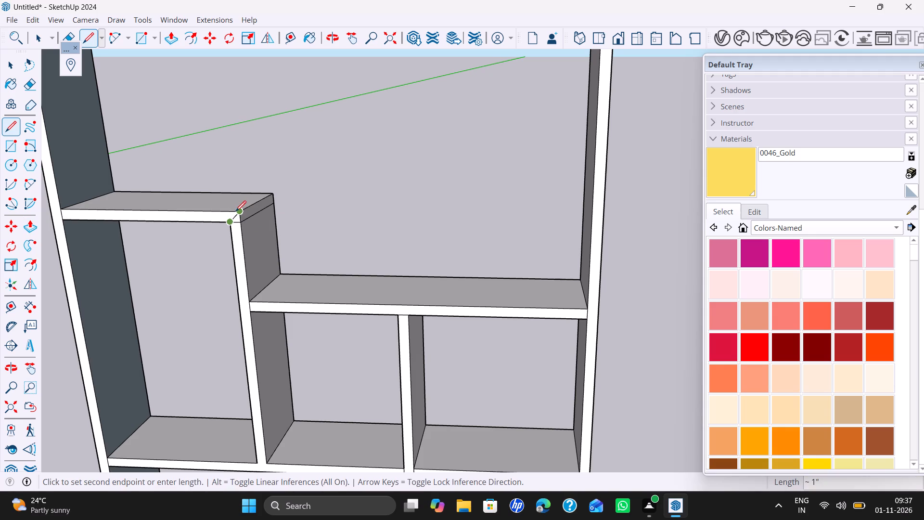
{"action": "left_click", "coordinate": [231, 214]}
{"action": "left_click", "coordinate": [231, 207]}
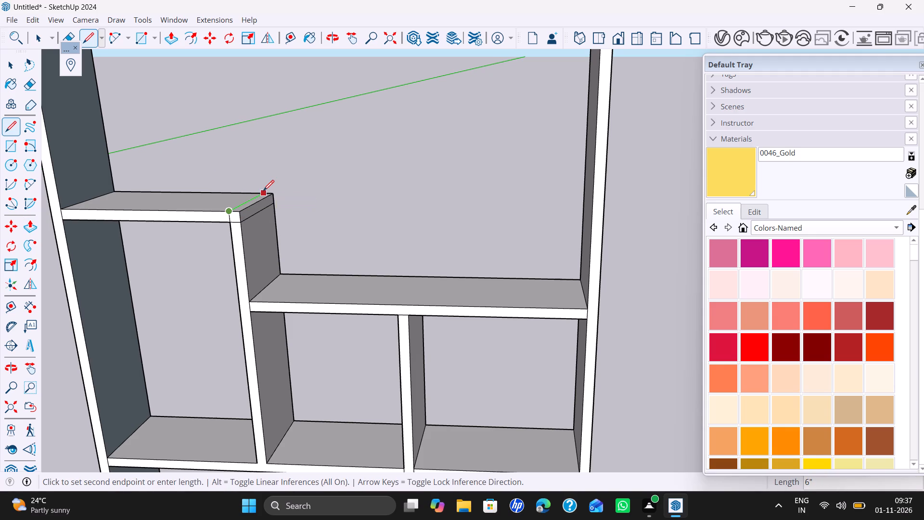
{"action": "left_click", "coordinate": [261, 190]}
Erase the horizontal seam edges on the side and front where the taller box's divider meets its top section.
{"action": "key", "text": "e"}
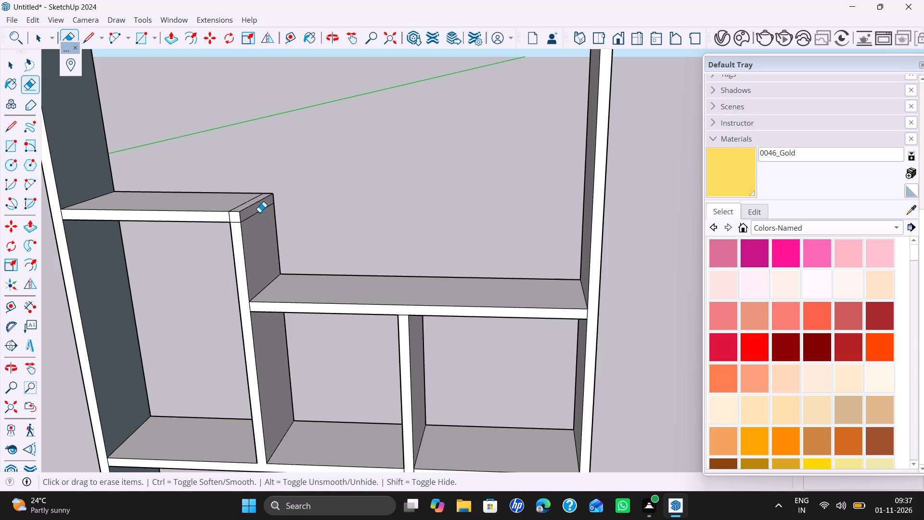
{"action": "left_click", "coordinate": [258, 211]}
{"action": "left_click", "coordinate": [236, 223]}
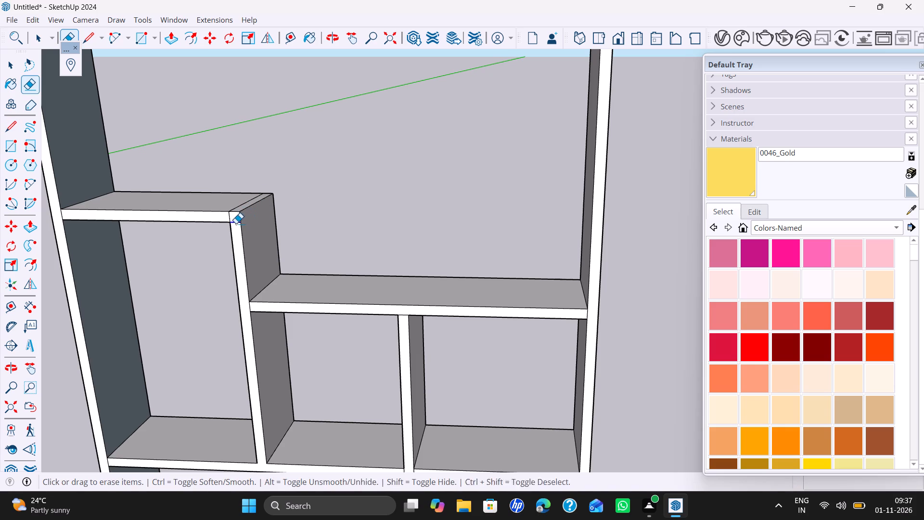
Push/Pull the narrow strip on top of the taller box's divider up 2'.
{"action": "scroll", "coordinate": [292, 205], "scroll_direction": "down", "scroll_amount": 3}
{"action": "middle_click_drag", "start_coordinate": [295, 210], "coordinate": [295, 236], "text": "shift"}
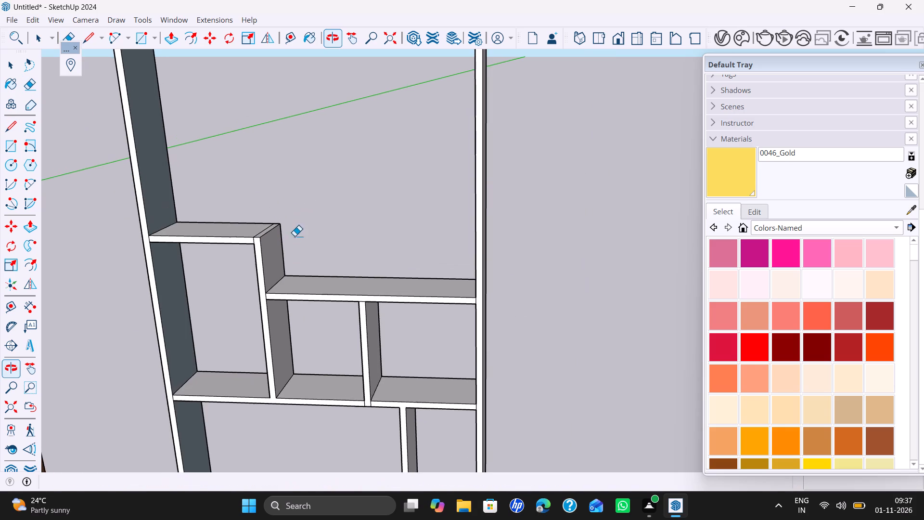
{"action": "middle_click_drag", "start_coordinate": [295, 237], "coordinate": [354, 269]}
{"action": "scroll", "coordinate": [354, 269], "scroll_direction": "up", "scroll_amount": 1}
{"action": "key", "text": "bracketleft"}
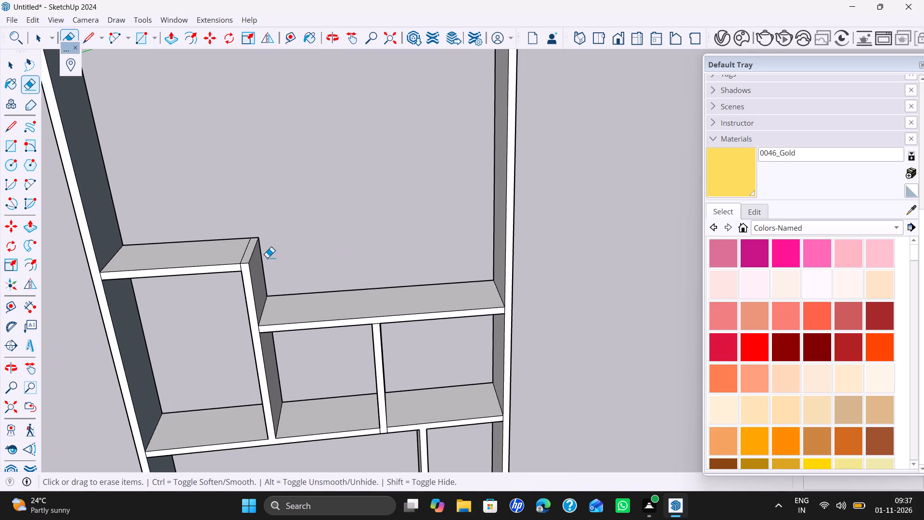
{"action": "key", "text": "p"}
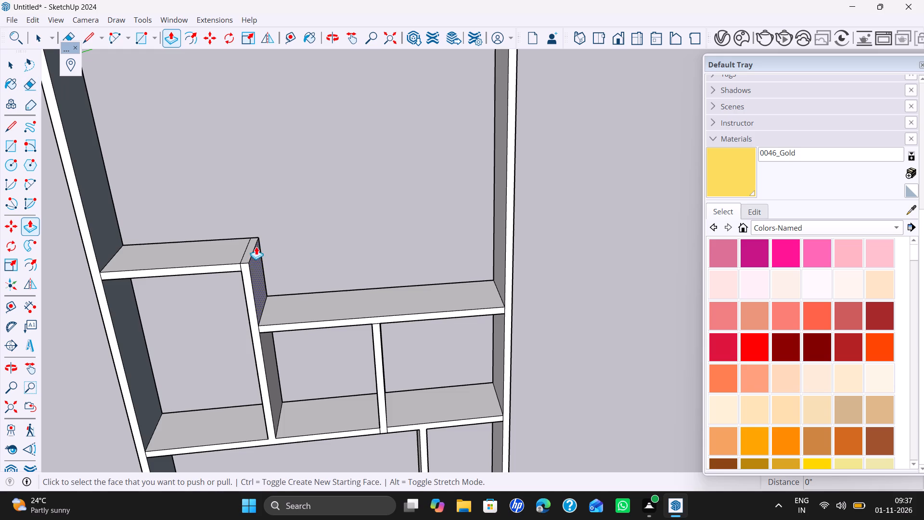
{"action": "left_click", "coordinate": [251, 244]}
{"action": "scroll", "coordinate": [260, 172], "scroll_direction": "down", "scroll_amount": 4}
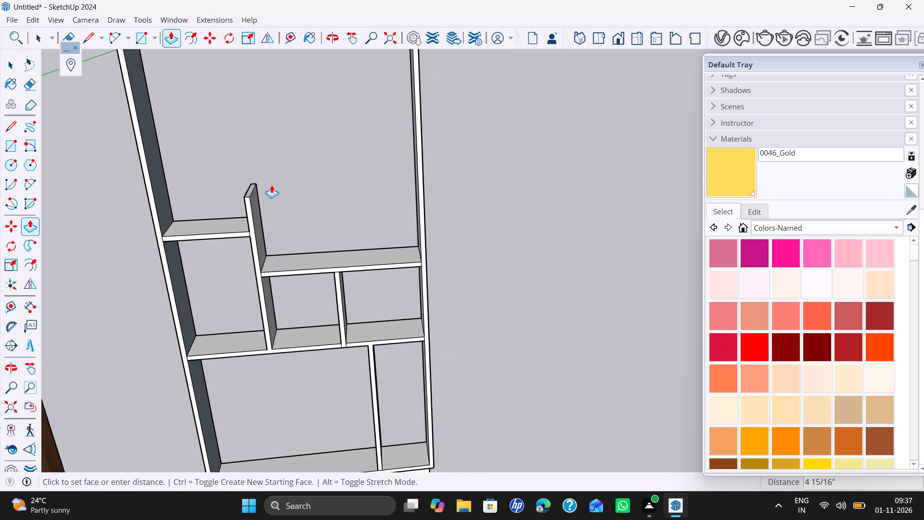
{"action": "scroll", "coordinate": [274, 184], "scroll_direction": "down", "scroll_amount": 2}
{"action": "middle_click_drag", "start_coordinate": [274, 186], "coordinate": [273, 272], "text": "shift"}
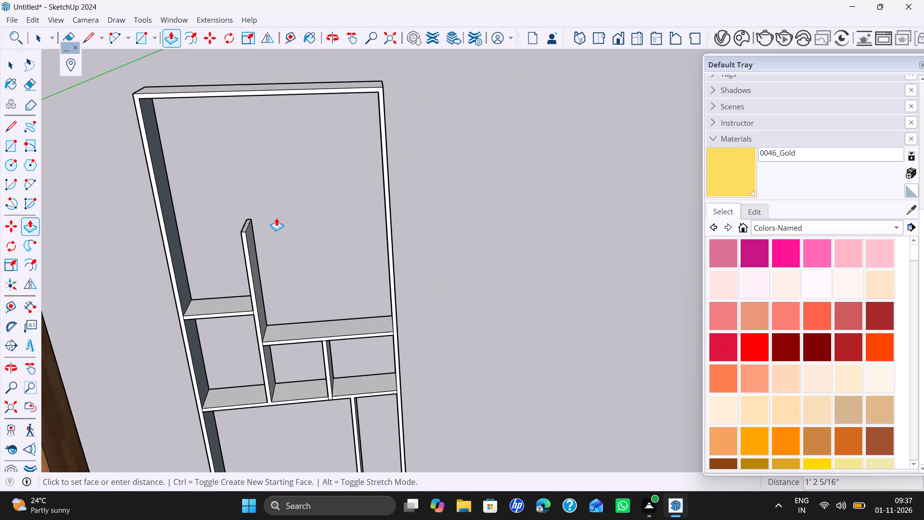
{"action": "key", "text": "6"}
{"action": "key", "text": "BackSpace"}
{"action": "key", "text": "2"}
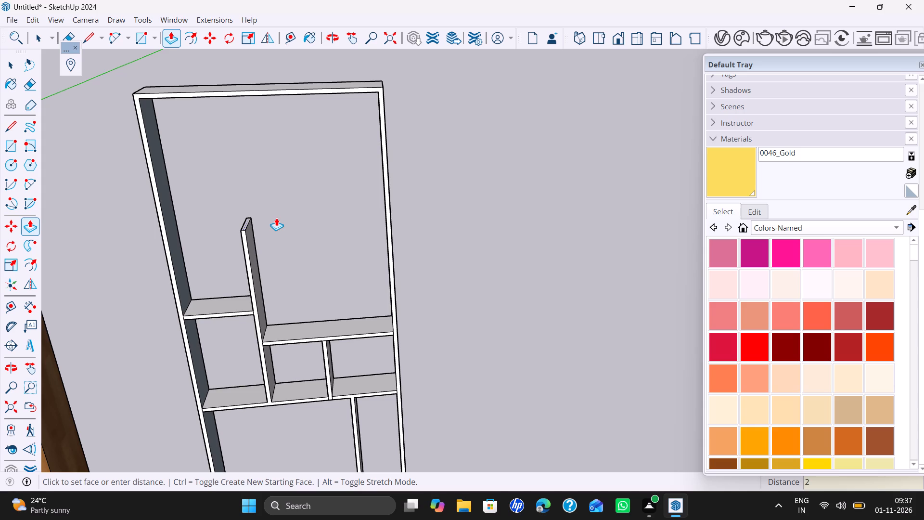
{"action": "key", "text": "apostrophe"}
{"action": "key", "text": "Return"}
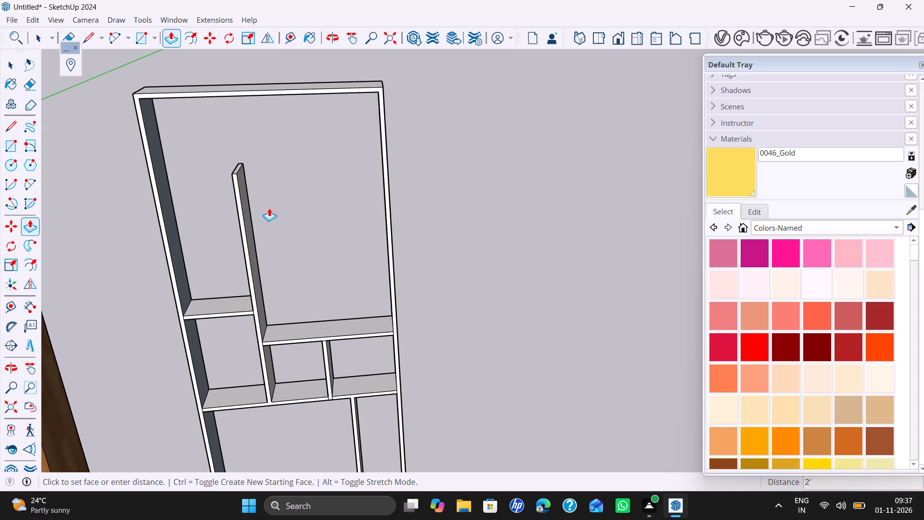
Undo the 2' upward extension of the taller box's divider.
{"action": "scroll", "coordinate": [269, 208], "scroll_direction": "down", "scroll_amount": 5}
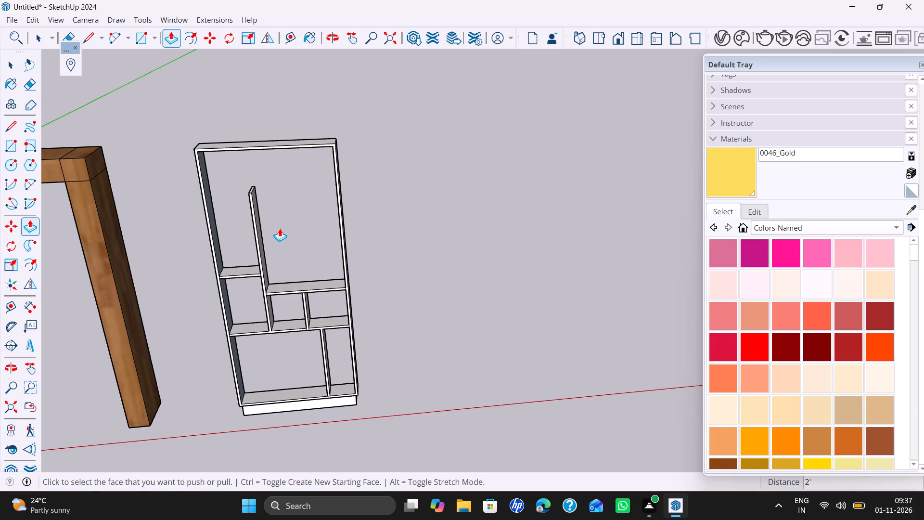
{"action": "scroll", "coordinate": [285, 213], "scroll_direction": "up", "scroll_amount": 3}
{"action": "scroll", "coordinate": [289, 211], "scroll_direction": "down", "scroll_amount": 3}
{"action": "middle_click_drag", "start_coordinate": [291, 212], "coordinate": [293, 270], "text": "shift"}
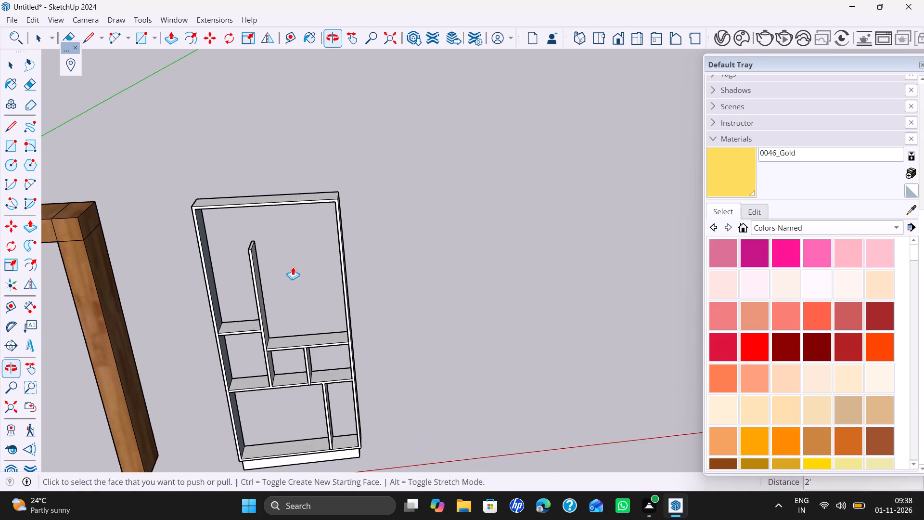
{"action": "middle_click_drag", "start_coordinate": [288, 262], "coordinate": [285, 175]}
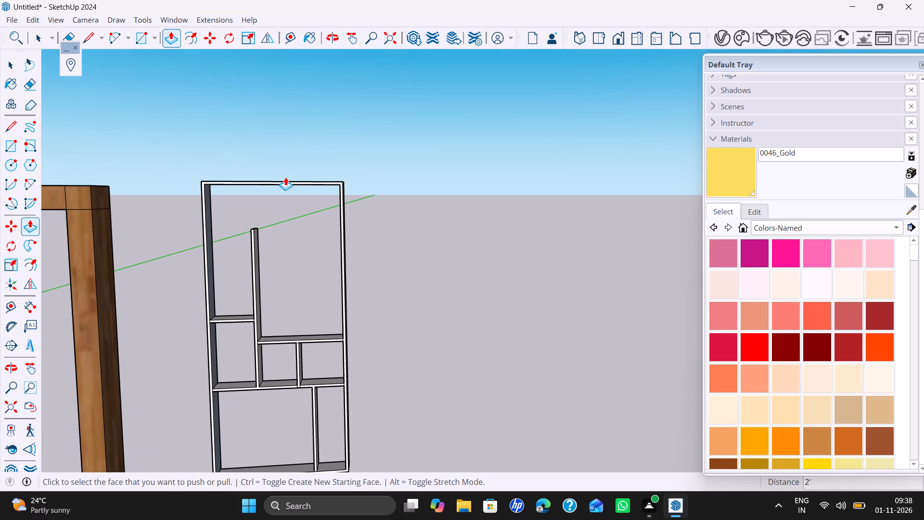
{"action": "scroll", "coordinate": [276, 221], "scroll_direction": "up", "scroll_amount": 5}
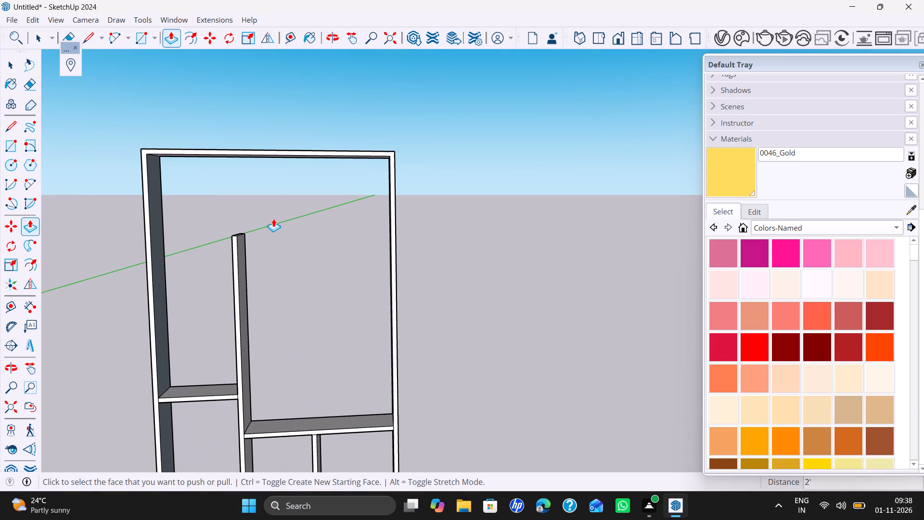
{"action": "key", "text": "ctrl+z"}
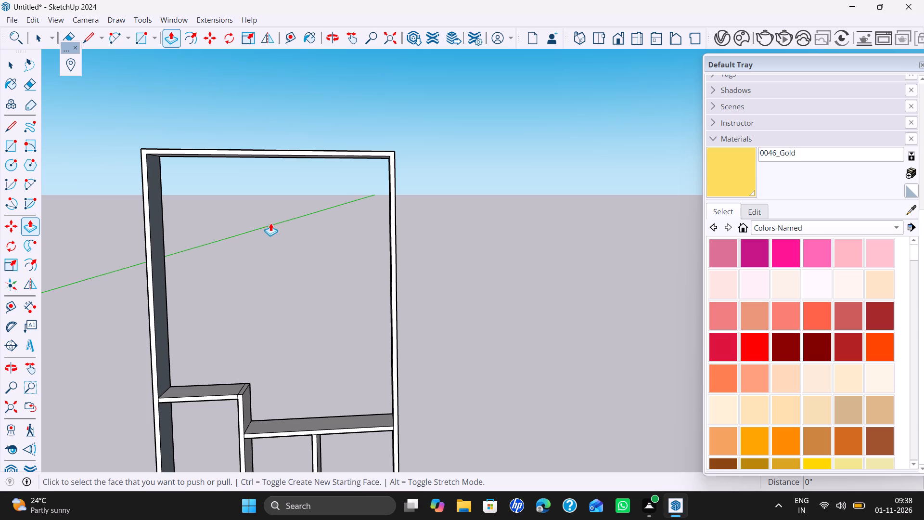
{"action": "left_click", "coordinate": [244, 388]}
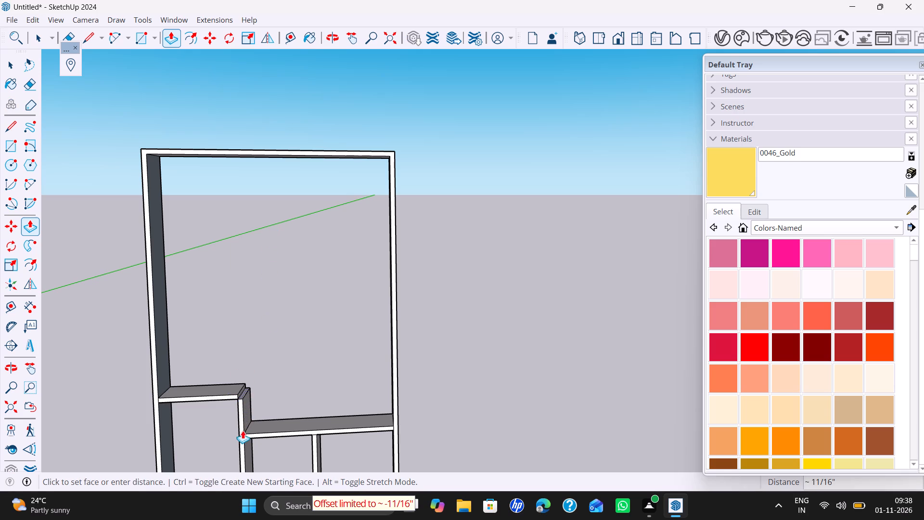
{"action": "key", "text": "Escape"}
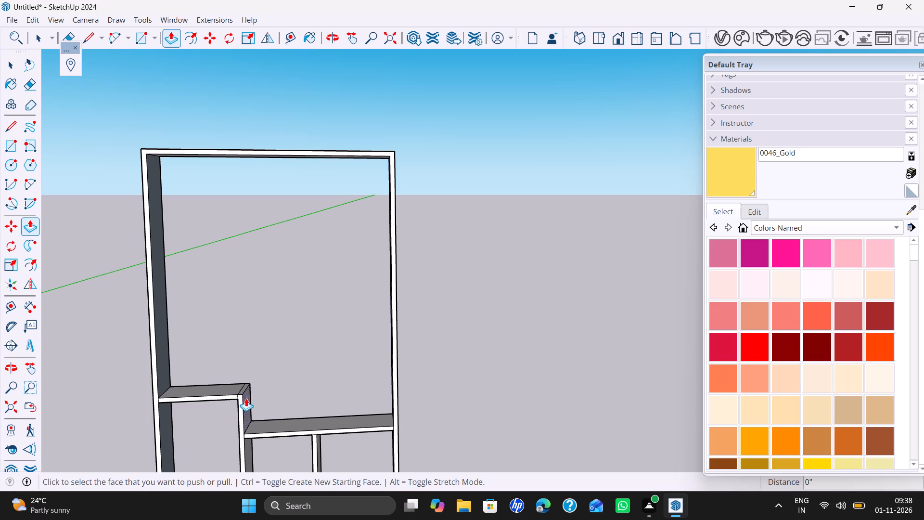
Measure from the lower shelf's front corner up to the top of the taller box's divider.
{"action": "key", "text": "t"}
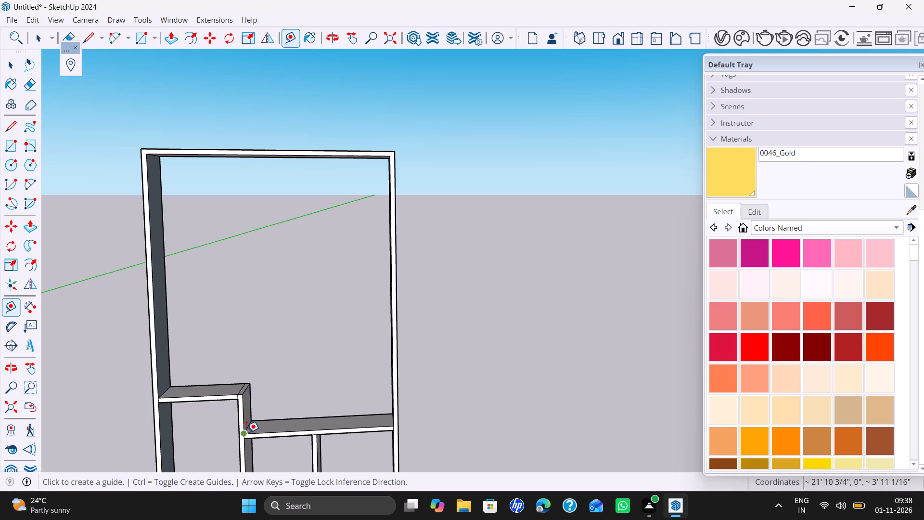
{"action": "left_click", "coordinate": [246, 432]}
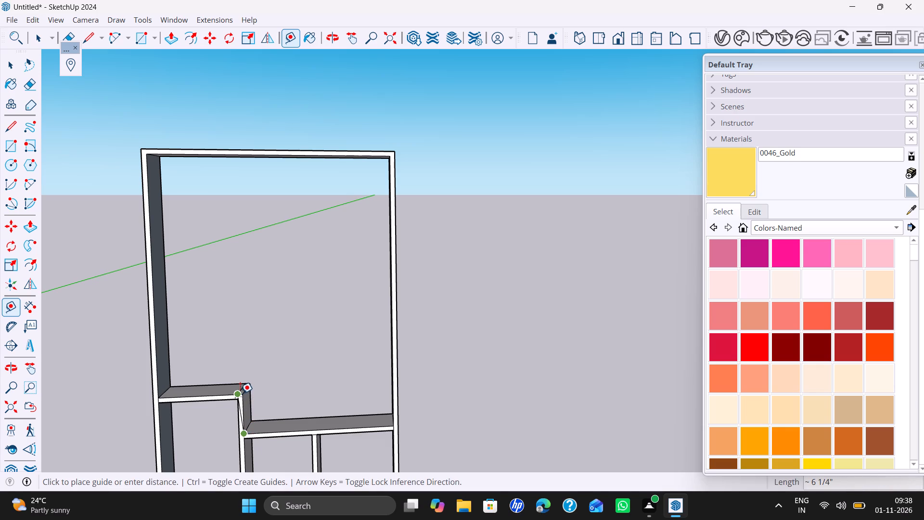
{"action": "key", "text": "Escape"}
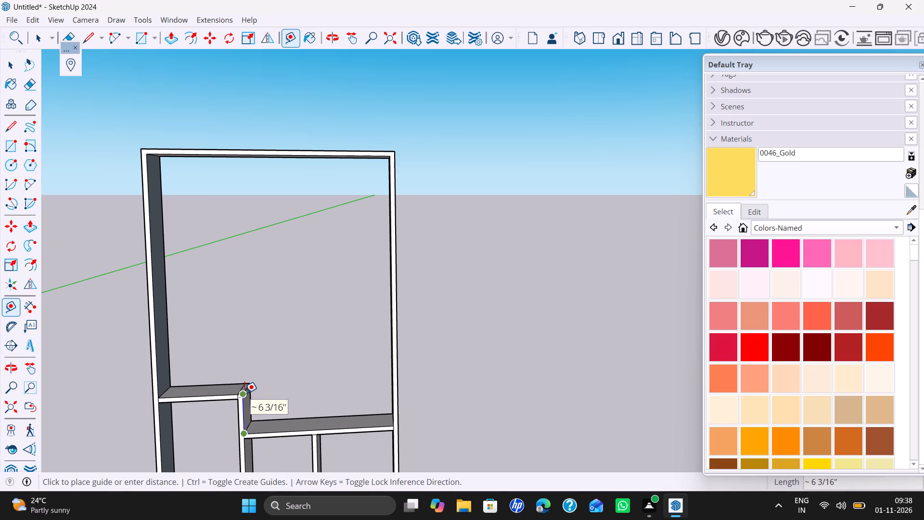
Push/Pull the narrow strip on top of the taller box's divider up 1.5'.
{"action": "key", "text": "bracketleft"}
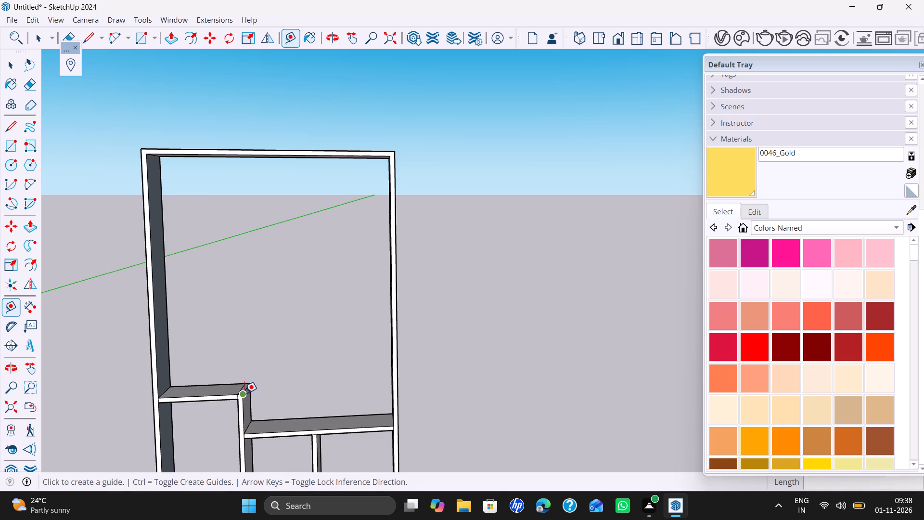
{"action": "key", "text": "p"}
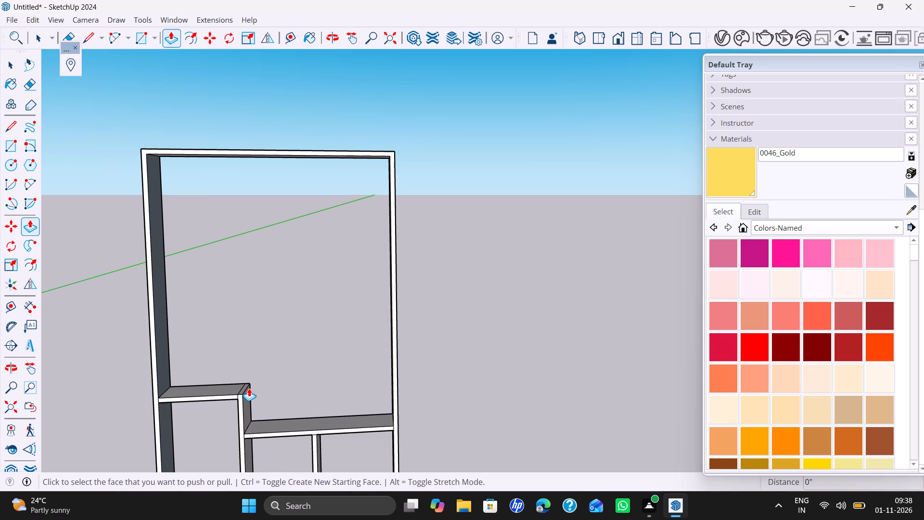
{"action": "left_click", "coordinate": [244, 386]}
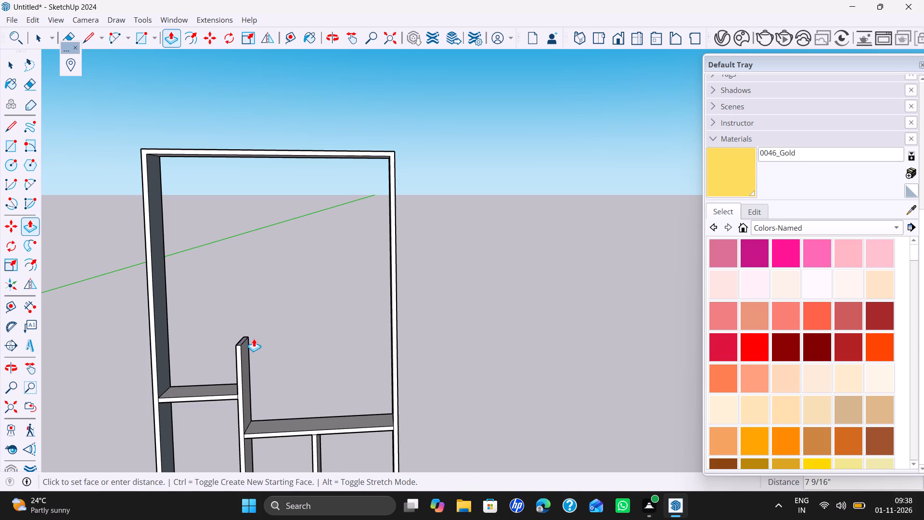
{"action": "type", "text": "1.5"}
{"action": "key", "text": "shift+quotedbl"}
{"action": "key", "text": "BackSpace"}
{"action": "key", "text": "BackSpace"}
{"action": "type", "text": "5'"}
{"action": "key", "text": "Return"}
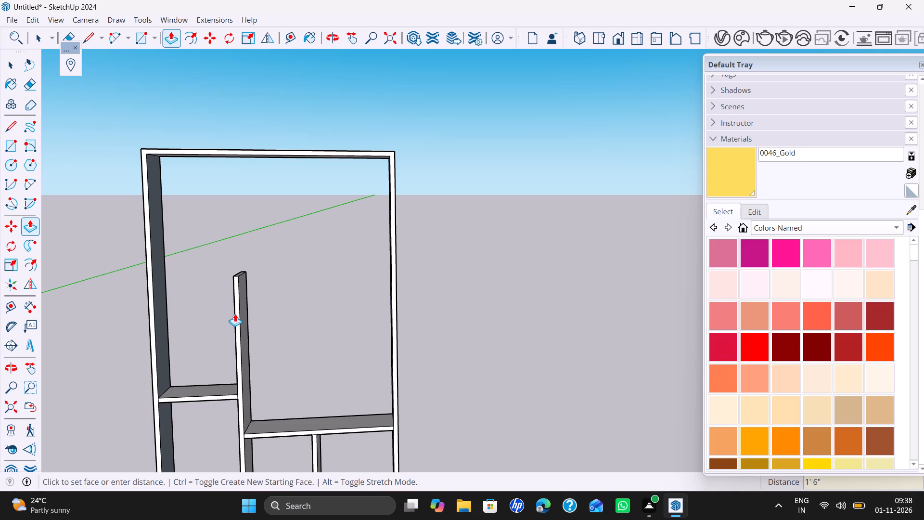
Push/Pull a new starting face 18 mm down from the raised divider's top end to mark off the panel thickness.
{"action": "scroll", "coordinate": [244, 270], "scroll_direction": "up", "scroll_amount": 2}
{"action": "left_click", "coordinate": [242, 272]}
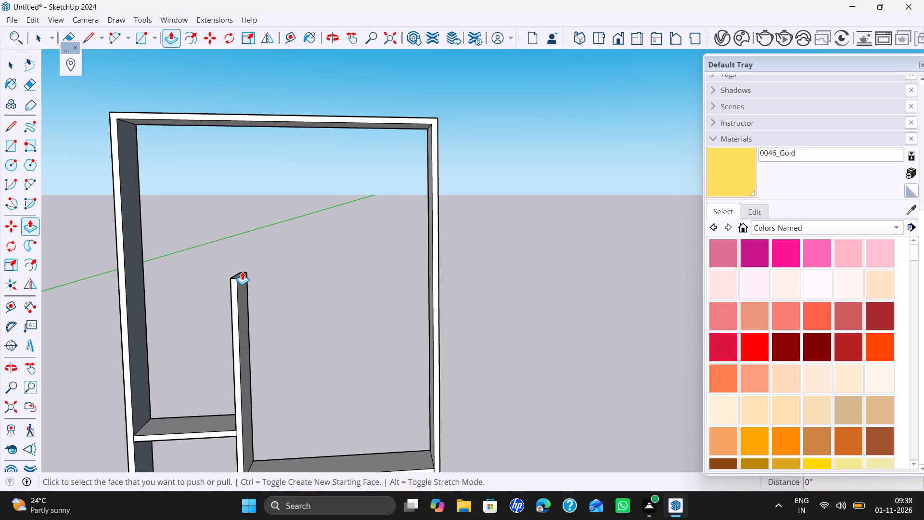
{"action": "left_click", "coordinate": [242, 272]}
{"action": "scroll", "coordinate": [229, 284], "scroll_direction": "up", "scroll_amount": 6}
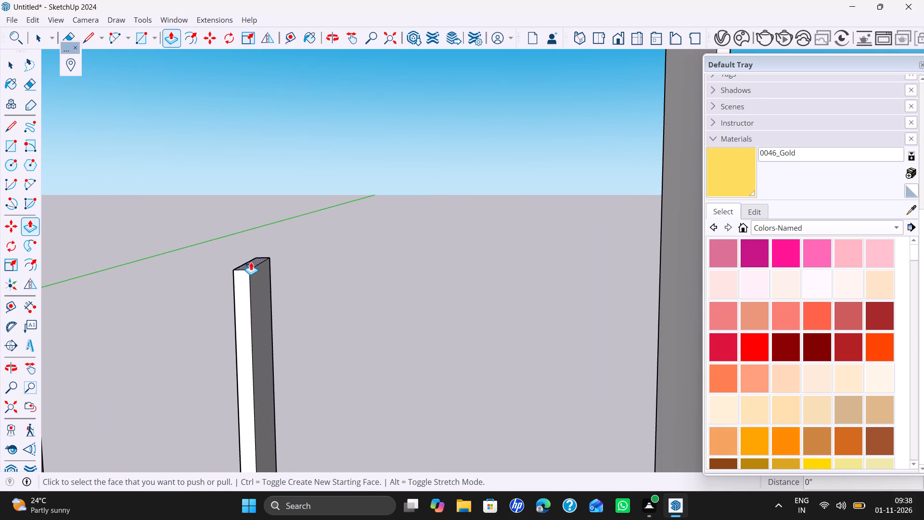
{"action": "left_click", "coordinate": [251, 262]}
{"action": "scroll", "coordinate": [253, 293], "scroll_direction": "down", "scroll_amount": 1}
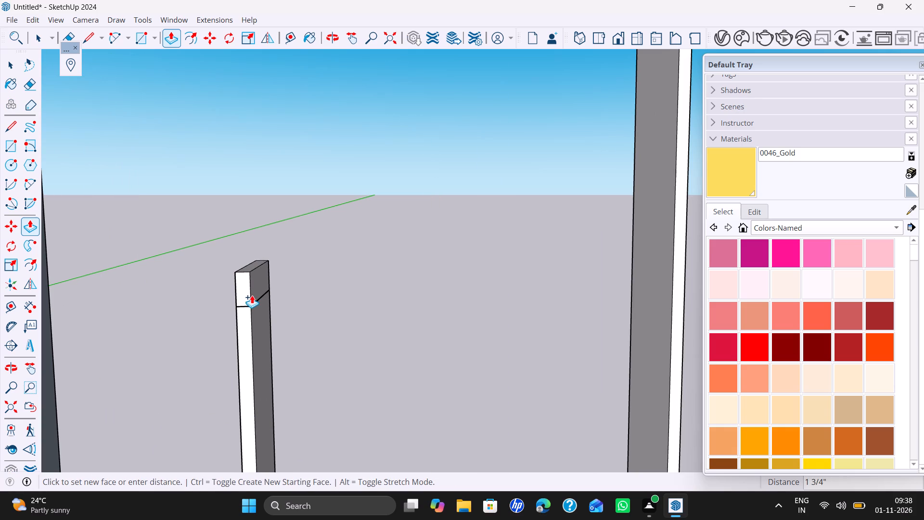
{"action": "key", "text": "1"}
{"action": "key", "text": "slash"}
{"action": "key", "text": "BackSpace"}
{"action": "key", "text": "8"}
{"action": "type", "text": "nn"}
{"action": "key", "text": "BackSpace"}
{"action": "key", "text": "BackSpace"}
{"action": "type", "text": "nn"}
{"action": "key", "text": "backslash"}
{"action": "key", "text": "BackSpace"}
{"action": "key", "text": "BackSpace"}
{"action": "key", "text": "BackSpace"}
{"action": "type", "text": "mm"}
{"action": "key", "text": "Return"}
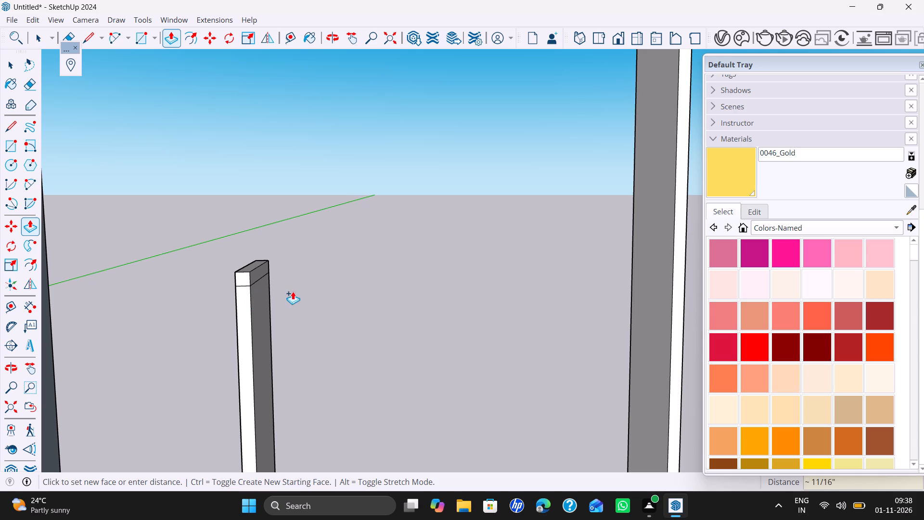
Push/Pull the inner side of the divider's 18 mm top section about 1' 10 9/16" across to the frame's far upright, forming a panel.
{"action": "left_click", "coordinate": [259, 272]}
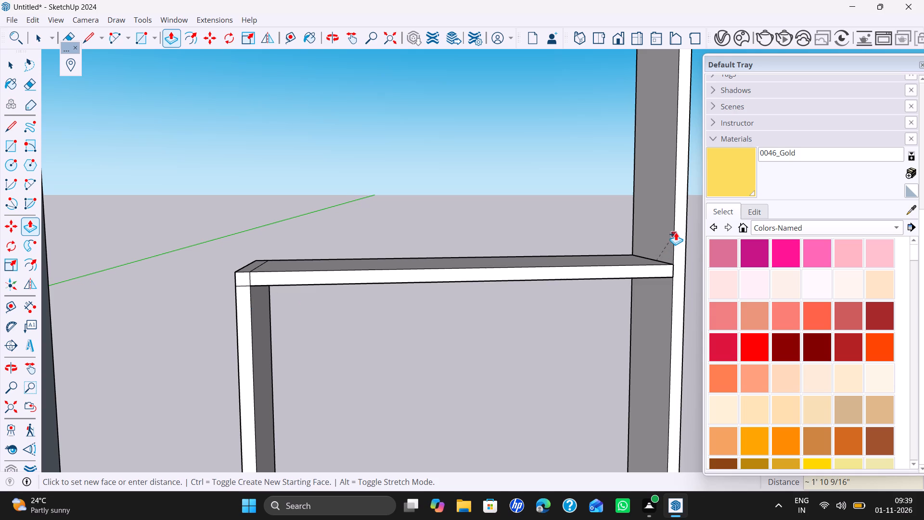
{"action": "left_click", "coordinate": [676, 232]}
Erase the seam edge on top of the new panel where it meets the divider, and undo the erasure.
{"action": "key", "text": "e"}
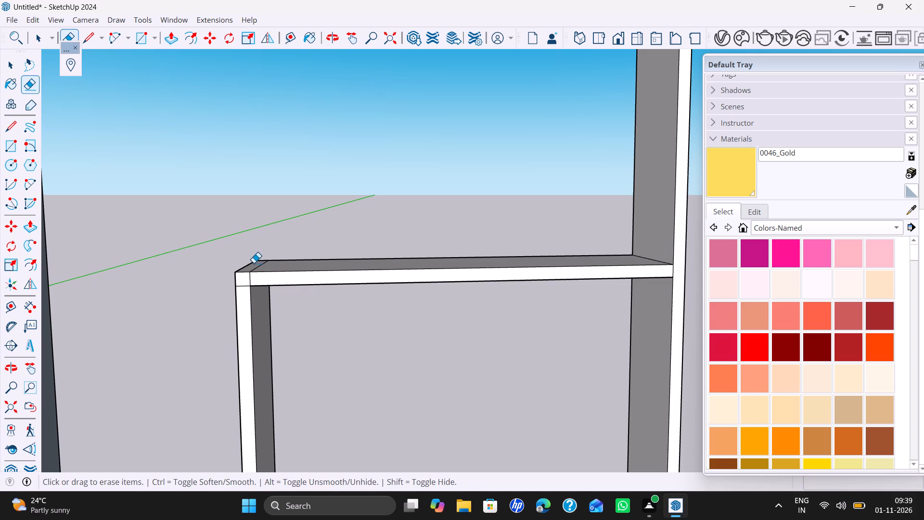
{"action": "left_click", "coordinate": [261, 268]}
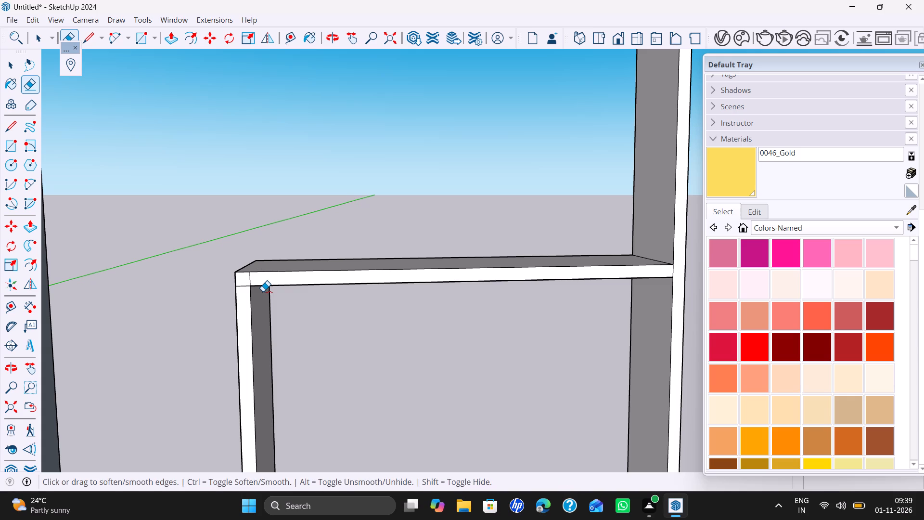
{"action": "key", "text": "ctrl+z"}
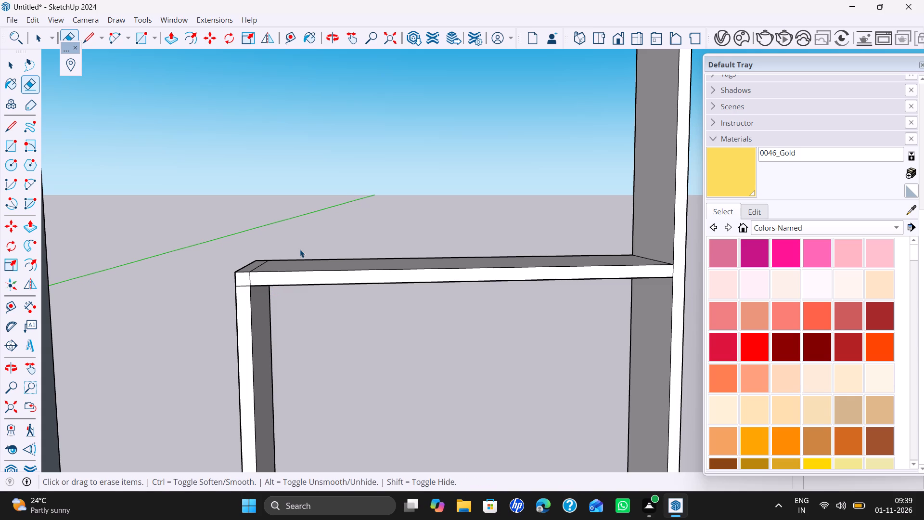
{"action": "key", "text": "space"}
Draw a vertical line about 1' 11 1/2" long from the new panel's lower front edge midpoint down to the shelf below.
{"action": "scroll", "coordinate": [310, 258], "scroll_direction": "down", "scroll_amount": 4}
{"action": "middle_click_drag", "start_coordinate": [315, 265], "coordinate": [299, 288], "text": "shift"}
{"action": "middle_click_drag", "start_coordinate": [302, 289], "coordinate": [298, 359]}
{"action": "scroll", "coordinate": [314, 330], "scroll_direction": "down", "scroll_amount": 4}
{"action": "middle_click_drag", "start_coordinate": [318, 337], "coordinate": [289, 312], "text": "shift"}
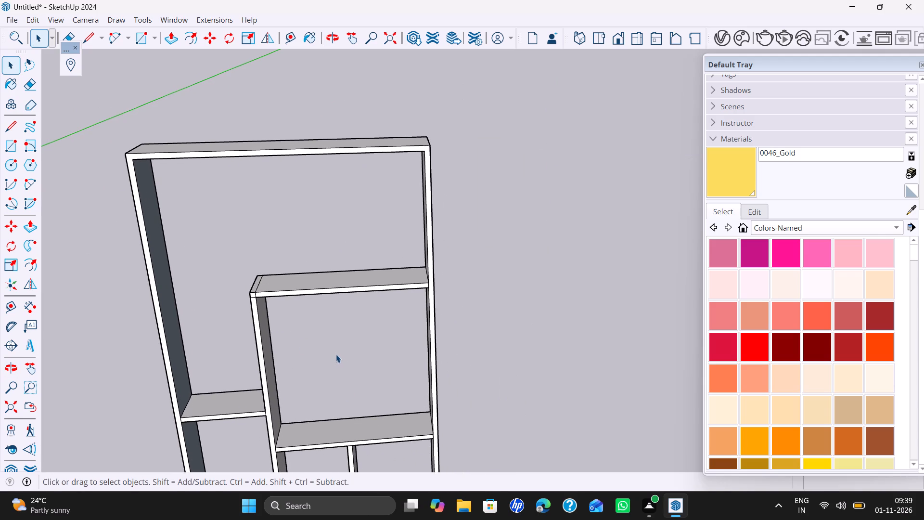
{"action": "key", "text": "period"}
{"action": "key", "text": "l"}
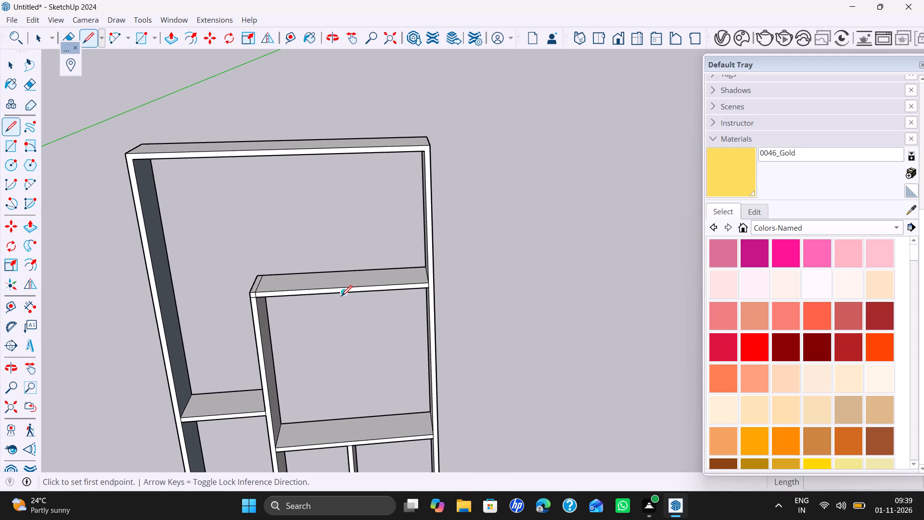
{"action": "left_click", "coordinate": [341, 296]}
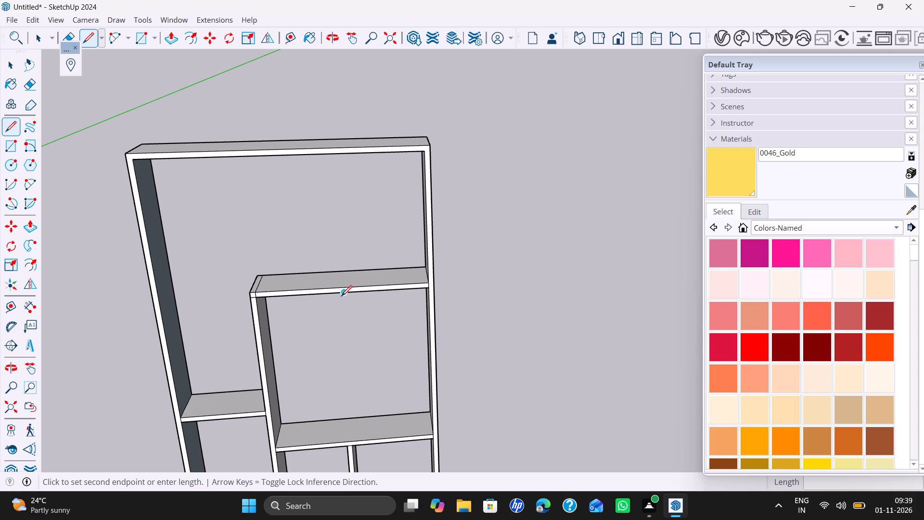
{"action": "key", "text": "Up"}
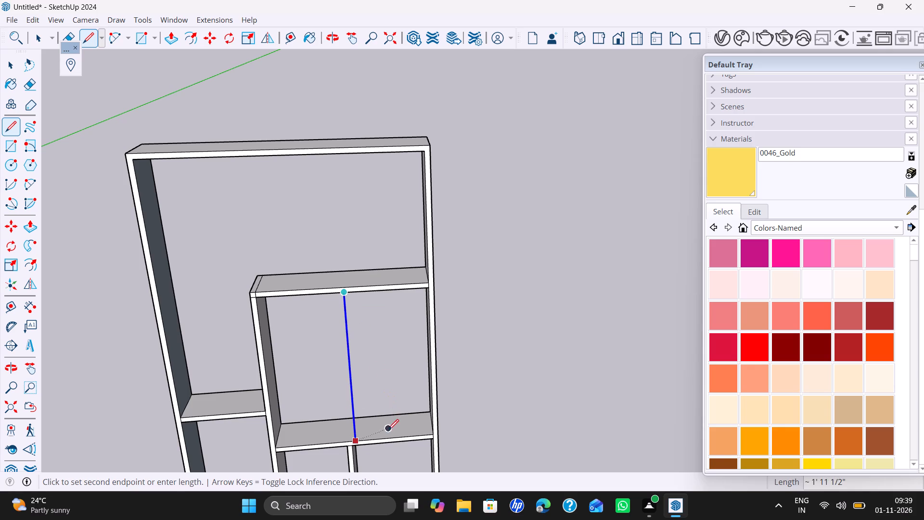
{"action": "left_click", "coordinate": [388, 430]}
{"action": "key", "text": "space"}
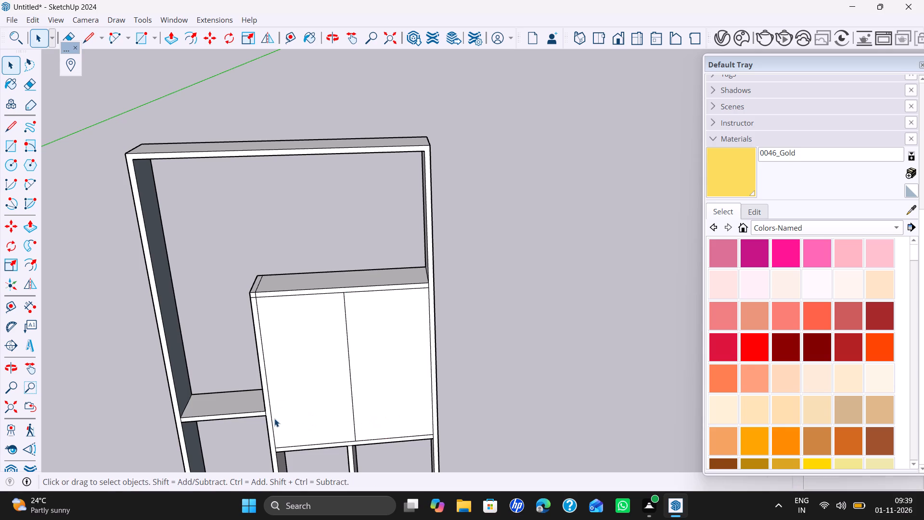
Delete the two faces filling the opening on either side of the vertical centre line.
{"action": "left_click", "coordinate": [307, 403]}
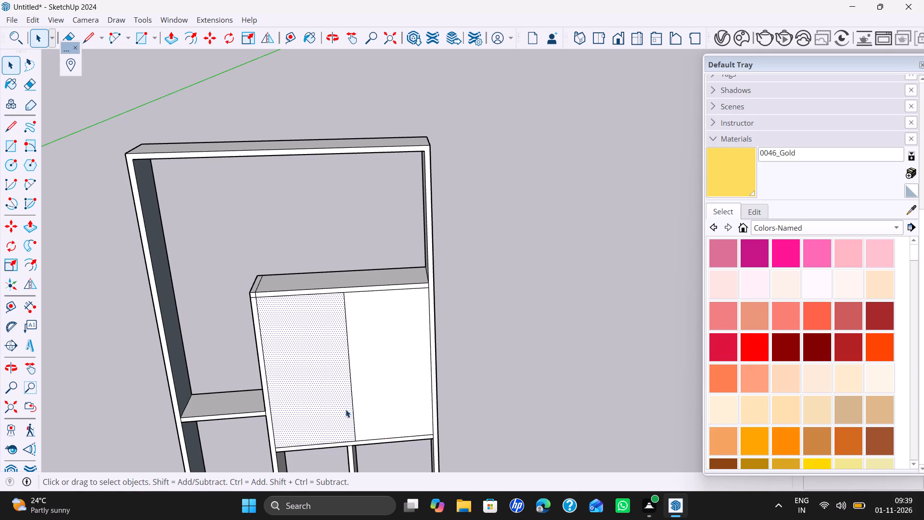
{"action": "key", "text": "Delete"}
{"action": "left_click", "coordinate": [400, 394]}
{"action": "key", "text": "Delete"}
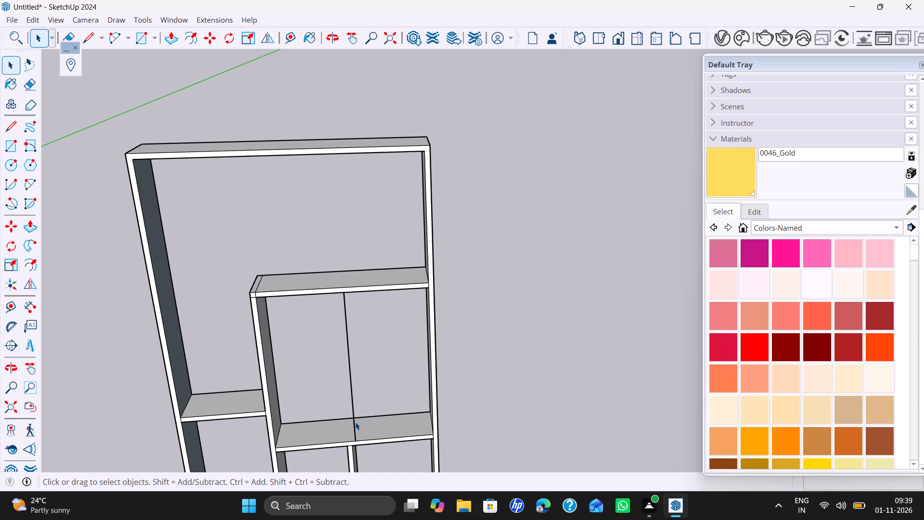
Draw a 6" line across the shelf's top from the foot of the vertical centre line to the back edge.
{"action": "left_click", "coordinate": [355, 422]}
{"action": "scroll", "coordinate": [355, 423], "scroll_direction": "up", "scroll_amount": 1}
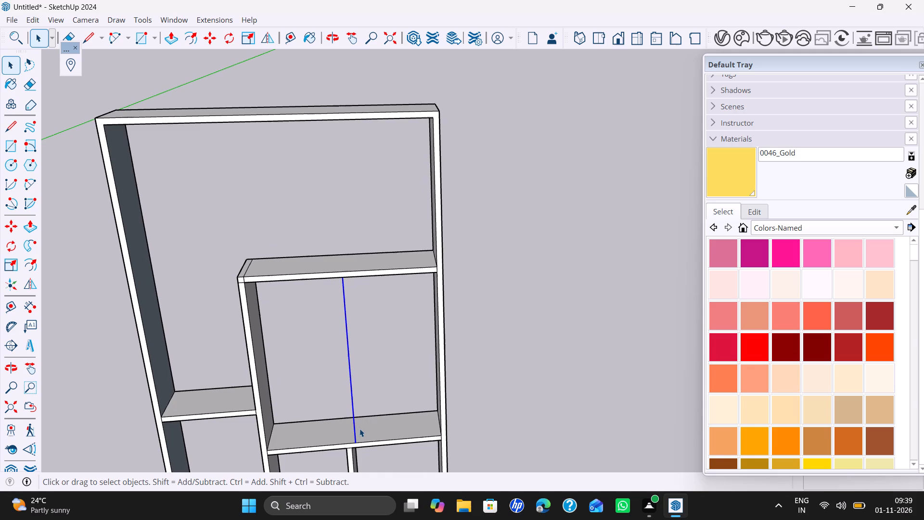
{"action": "key", "text": "l"}
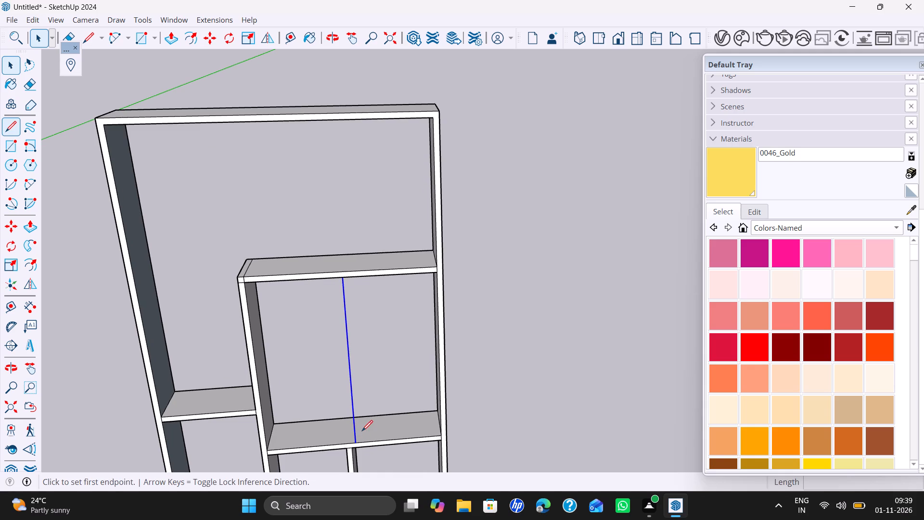
{"action": "left_click", "coordinate": [359, 437]}
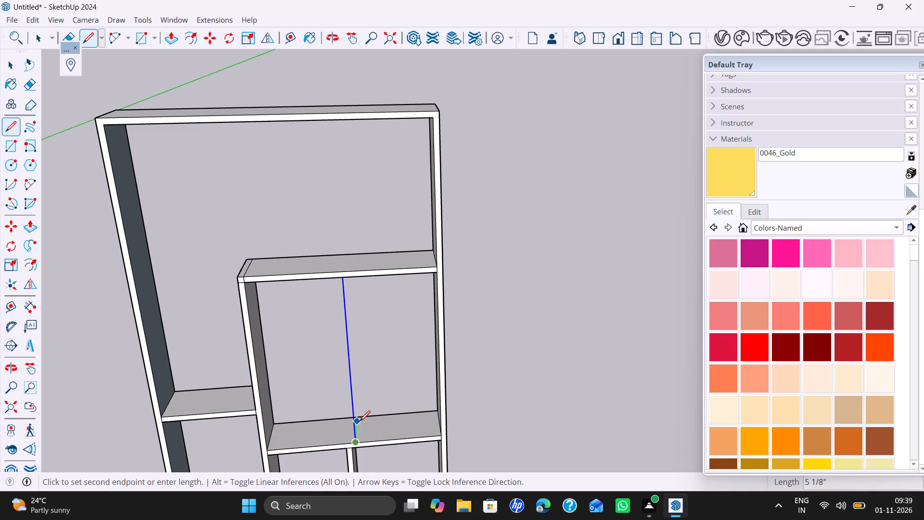
{"action": "scroll", "coordinate": [360, 415], "scroll_direction": "up", "scroll_amount": 5}
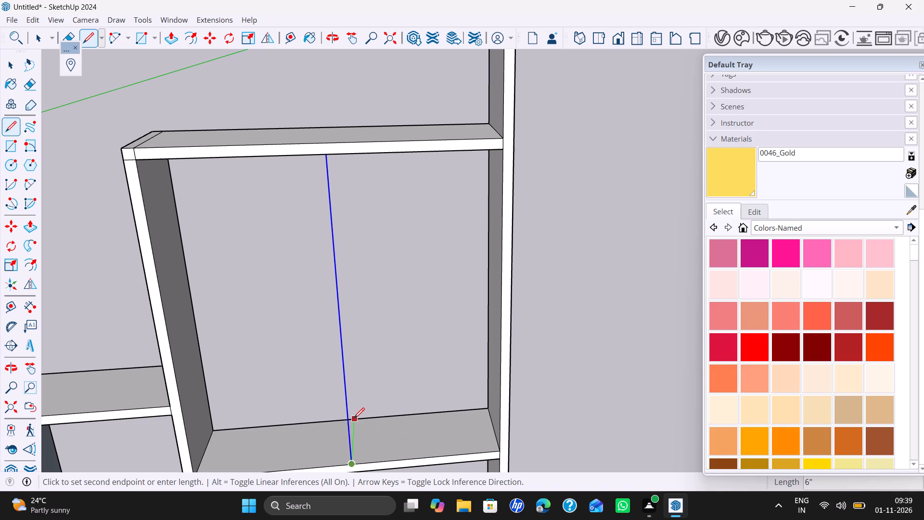
{"action": "left_click", "coordinate": [355, 419]}
{"action": "key", "text": "space"}
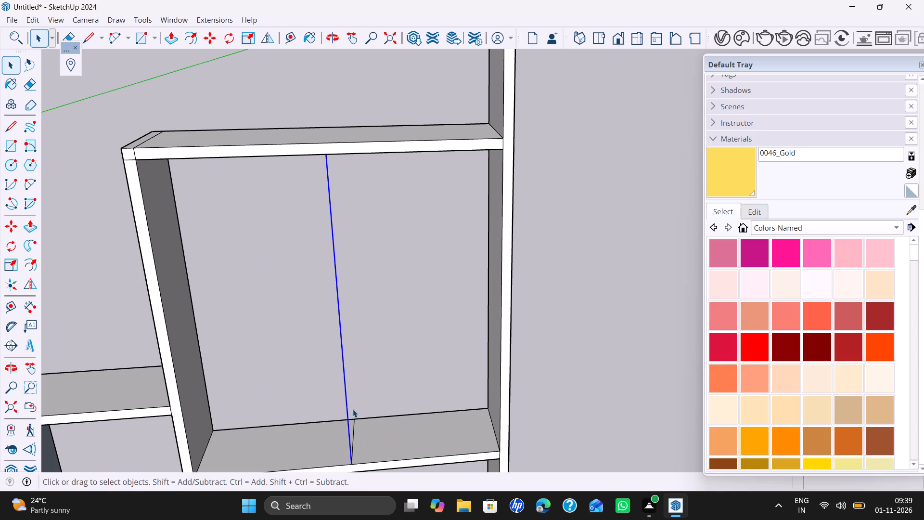
Erase the vertical centre line between the upper panel and the shelf below.
{"action": "key", "text": "e"}
{"action": "left_click_drag", "start_coordinate": [331, 385], "coordinate": [350, 381]}
{"action": "key", "text": "space"}
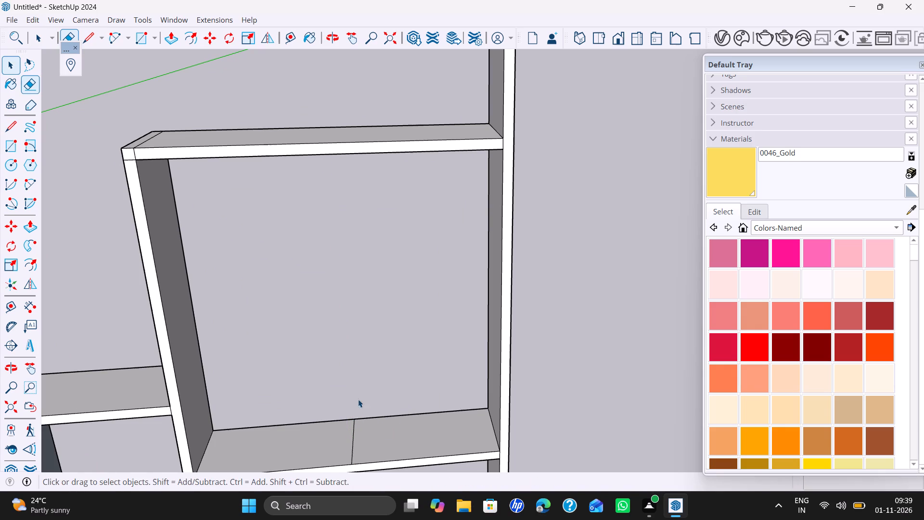
Move the 6" line on the shelf's top 9 mm along the shelf, away from the stepped divider.
{"action": "left_click", "coordinate": [354, 425]}
{"action": "type", "text": "nm"}
{"action": "left_click", "coordinate": [351, 461]}
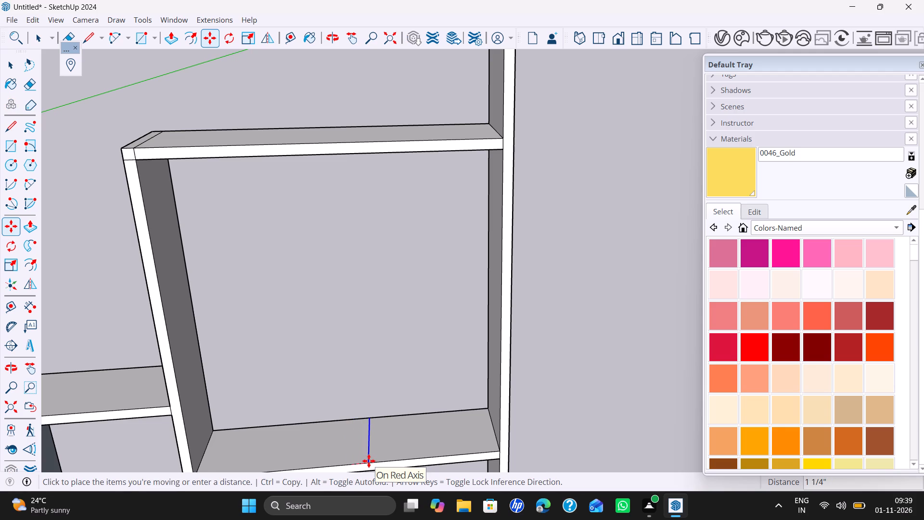
{"action": "key", "text": "9"}
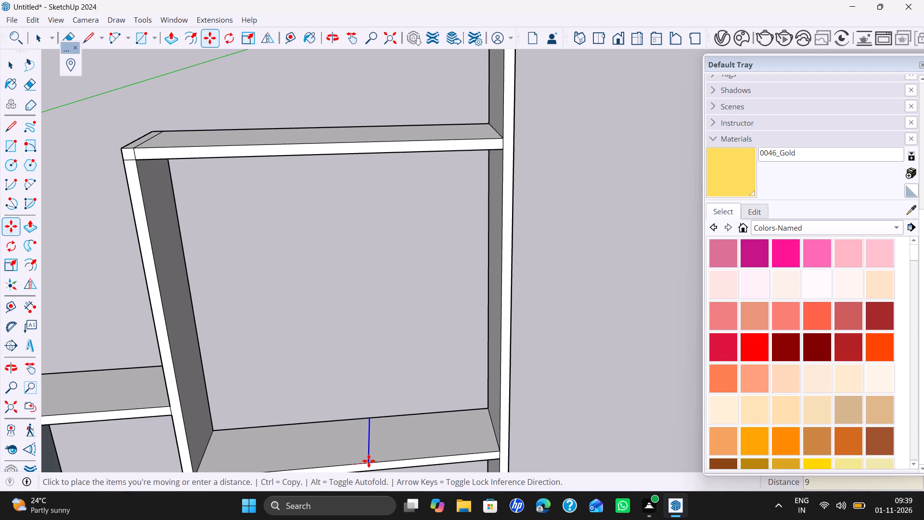
{"action": "type", "text": "mm"}
{"action": "key", "text": "Return"}
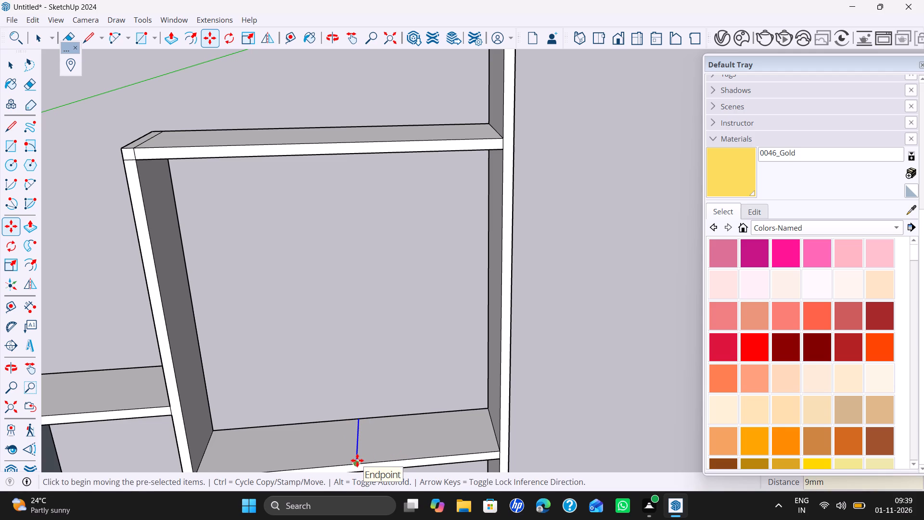
Copy the 6" line 18 mm back along the shelf towards the stepped divider to outline a centred strip.
{"action": "left_click", "coordinate": [357, 460]}
{"action": "middle_click_drag", "start_coordinate": [343, 457], "coordinate": [346, 430], "text": "shift"}
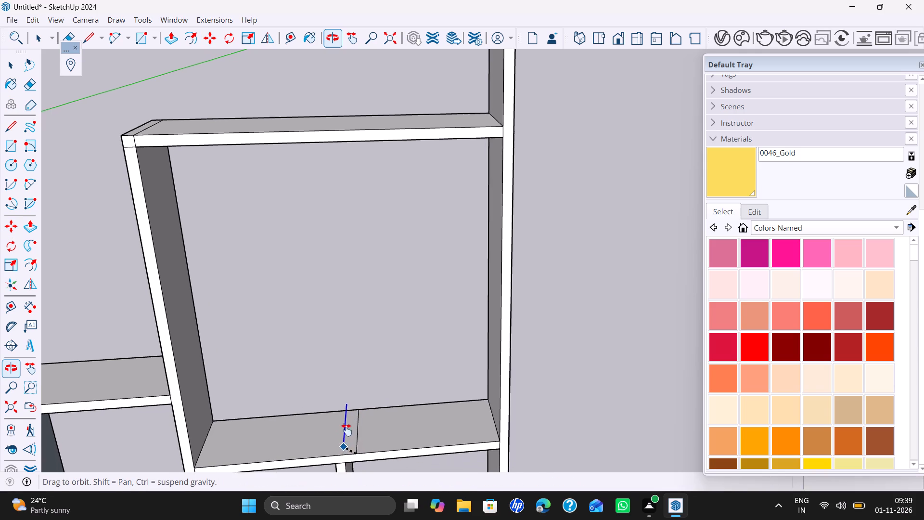
{"action": "middle_click_drag", "start_coordinate": [346, 430], "coordinate": [347, 427], "text": "shift"}
{"action": "type", "text": "18"}
{"action": "type", "text": "mm"}
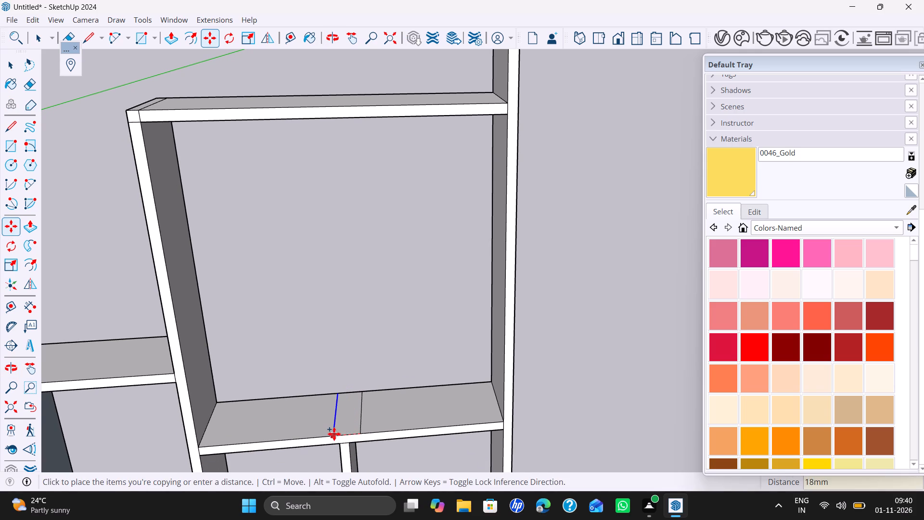
{"action": "key", "text": "Return"}
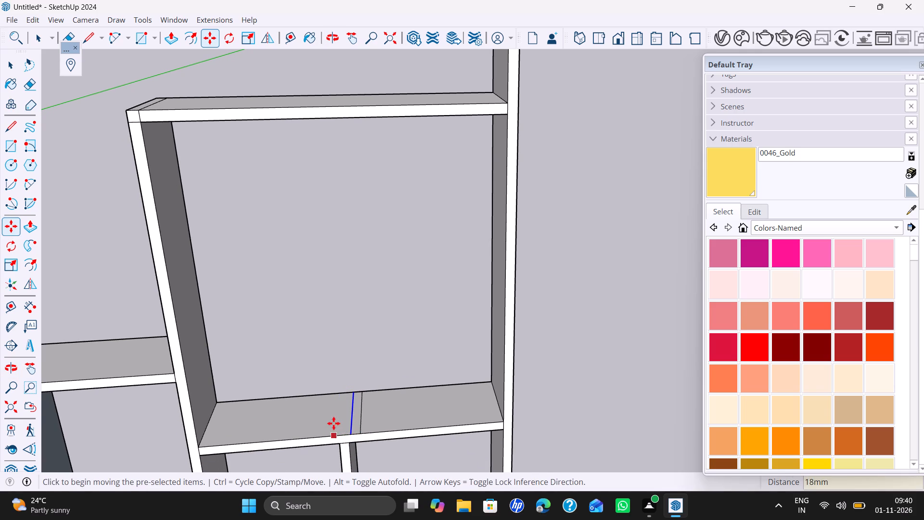
Push/Pull the 18 mm strip up about 1' 11 1/2" to the underside of the panel above as a centre divider.
{"action": "key", "text": "bracketleft"}
{"action": "key", "text": "p"}
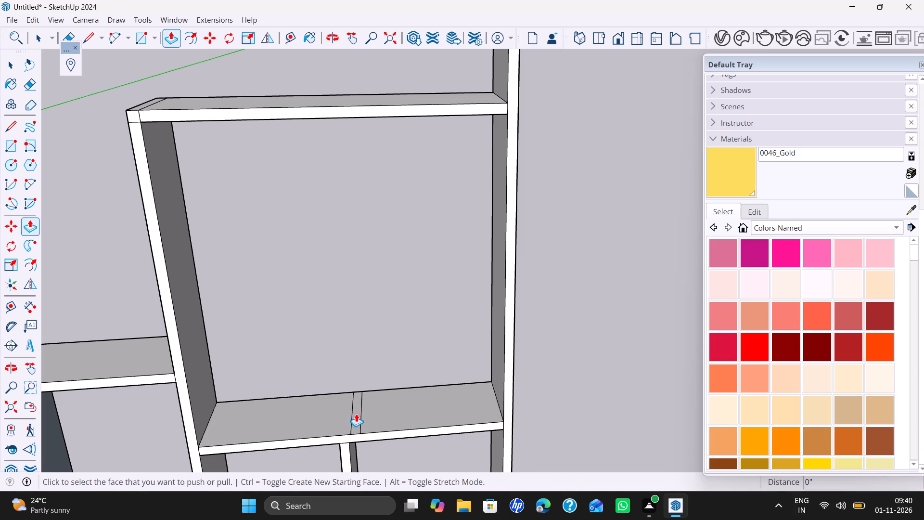
{"action": "left_click", "coordinate": [358, 403]}
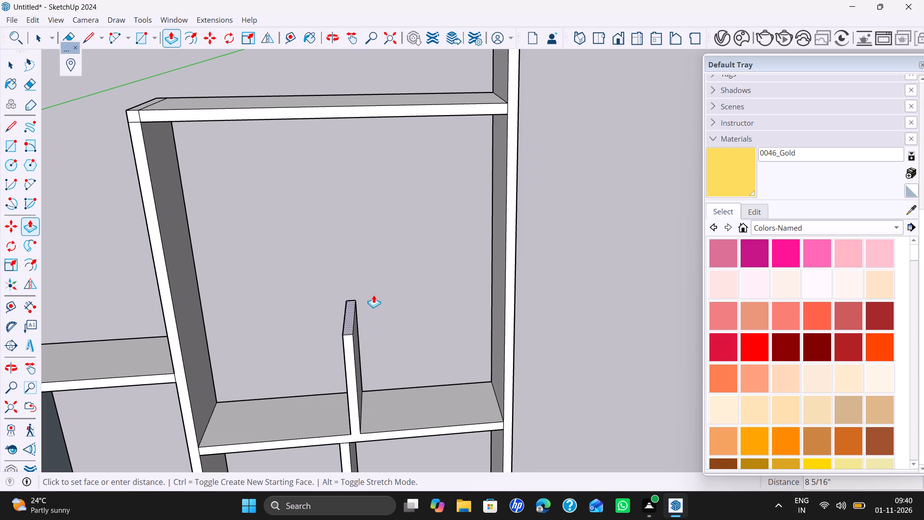
{"action": "scroll", "coordinate": [378, 291], "scroll_direction": "down", "scroll_amount": 4}
{"action": "left_click", "coordinate": [383, 181]}
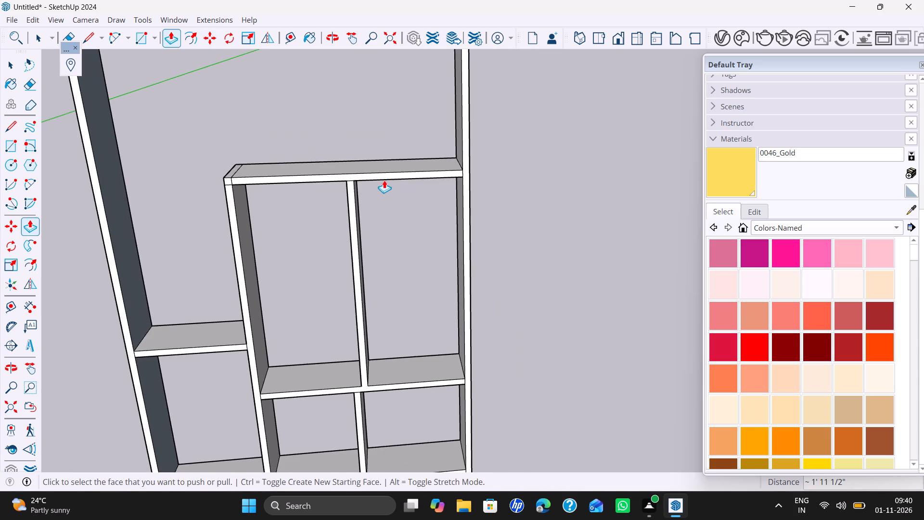
Erase the seam edges on the top, front and back where the upper panel meets the stepped divider.
{"action": "key", "text": "space"}
{"action": "key", "text": "e"}
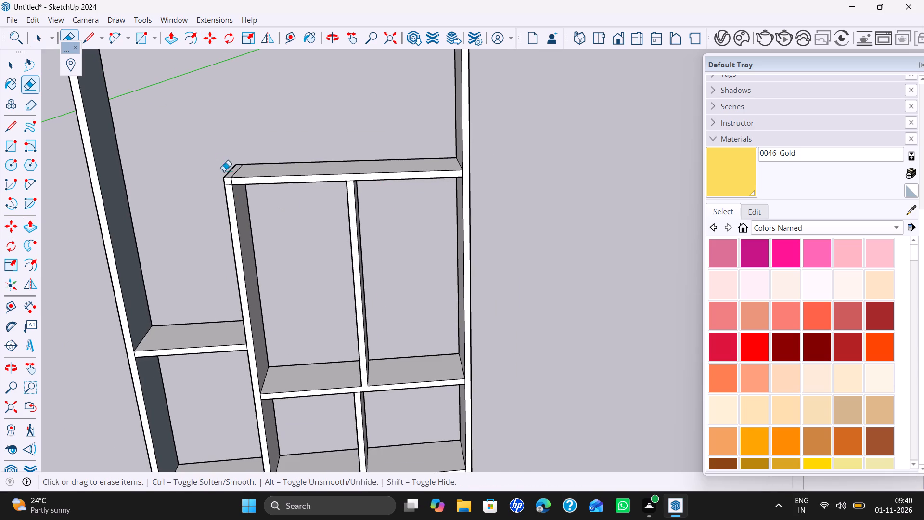
{"action": "scroll", "coordinate": [231, 173], "scroll_direction": "up", "scroll_amount": 3}
{"action": "left_click", "coordinate": [235, 176]}
{"action": "left_click", "coordinate": [231, 184]}
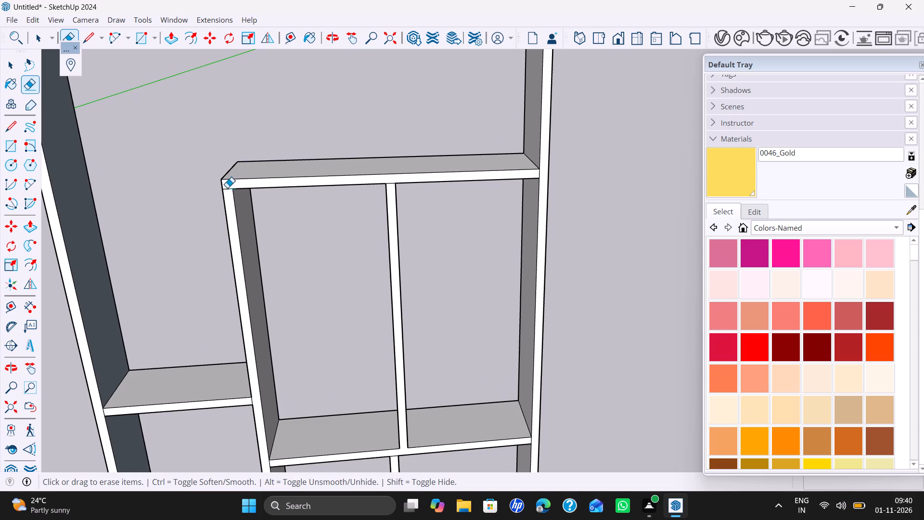
{"action": "left_click", "coordinate": [227, 188]}
{"action": "scroll", "coordinate": [487, 190], "scroll_direction": "down", "scroll_amount": 3}
{"action": "middle_click_drag", "start_coordinate": [630, 220], "coordinate": [46, 218]}
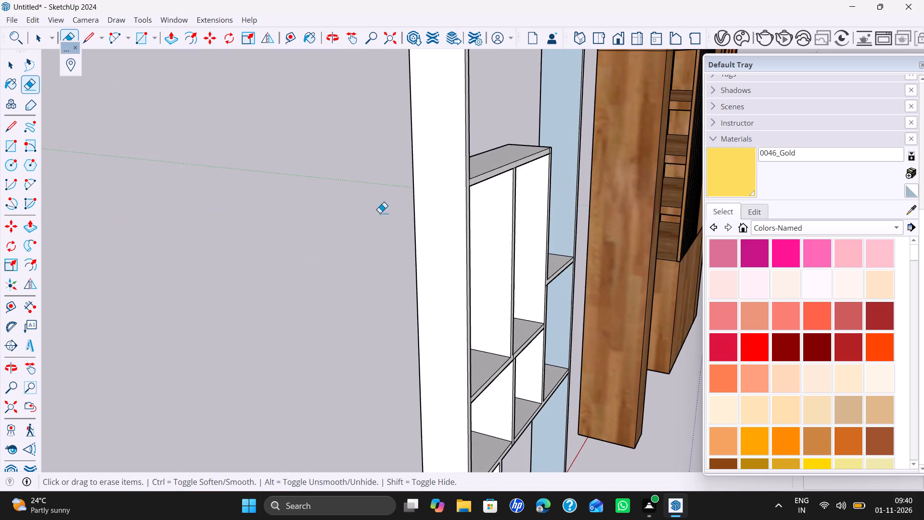
{"action": "scroll", "coordinate": [560, 149], "scroll_direction": "up", "scroll_amount": 10}
{"action": "left_click", "coordinate": [534, 153]}
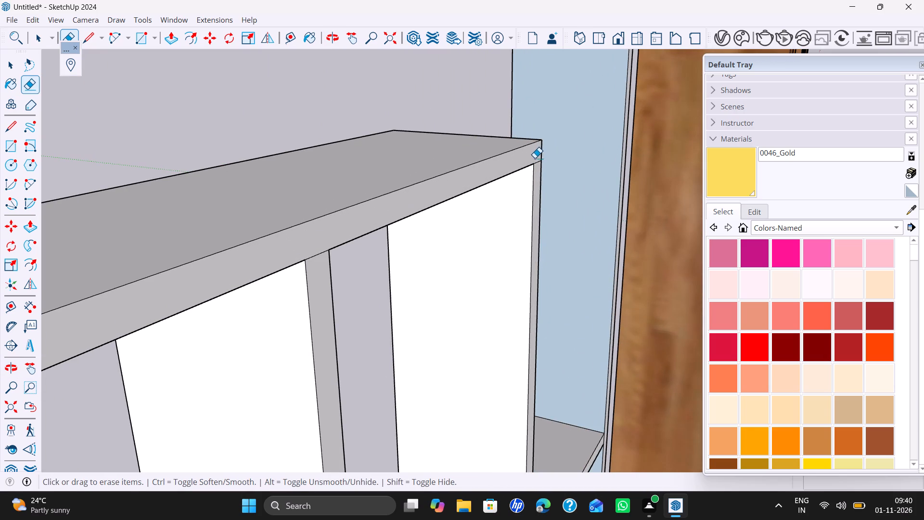
{"action": "left_click", "coordinate": [537, 163]}
Draw a 6" line across the upper panel's top in line with the stepped divider's inner side, and erase the short front helper line.
{"action": "scroll", "coordinate": [537, 163], "scroll_direction": "down", "scroll_amount": 6}
{"action": "middle_click_drag", "start_coordinate": [495, 172], "coordinate": [868, 203]}
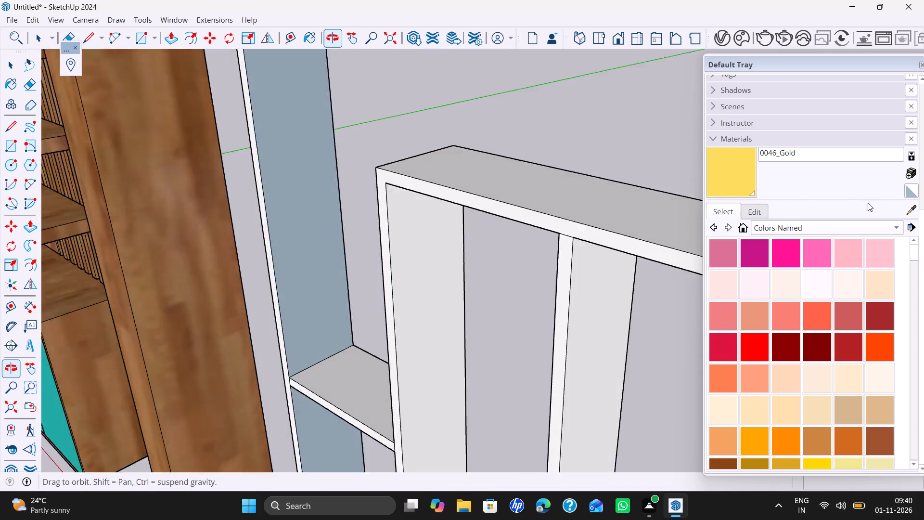
{"action": "middle_click_drag", "start_coordinate": [287, 206], "coordinate": [406, 208]}
{"action": "key", "text": "space"}
{"action": "scroll", "coordinate": [441, 219], "scroll_direction": "down", "scroll_amount": 6}
{"action": "middle_click_drag", "start_coordinate": [474, 250], "coordinate": [442, 248], "text": "shift"}
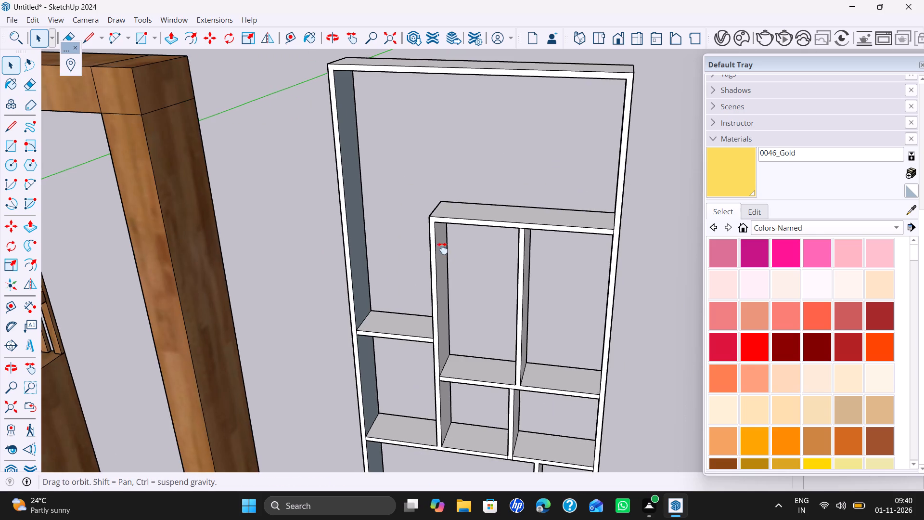
{"action": "middle_click_drag", "start_coordinate": [442, 248], "coordinate": [344, 234], "text": "shift"}
{"action": "middle_click_drag", "start_coordinate": [357, 239], "coordinate": [378, 221]}
{"action": "middle_click_drag", "start_coordinate": [379, 221], "coordinate": [395, 222]}
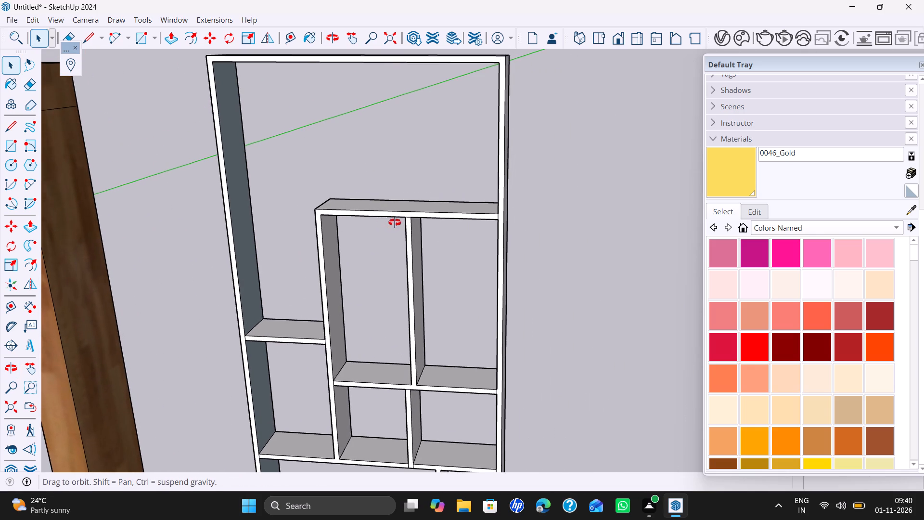
{"action": "middle_click_drag", "start_coordinate": [395, 222], "coordinate": [399, 252]}
{"action": "scroll", "coordinate": [310, 247], "scroll_direction": "up", "scroll_amount": 6}
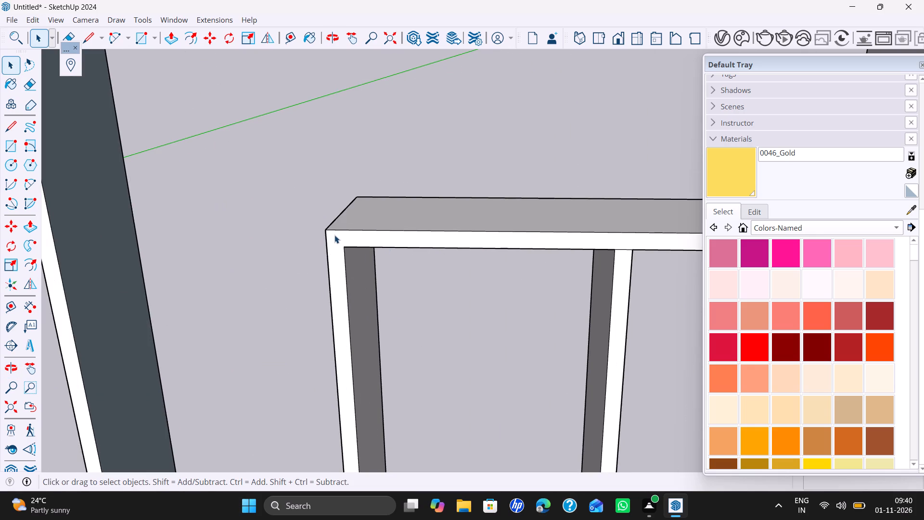
{"action": "key", "text": "apostrophe"}
{"action": "scroll", "coordinate": [338, 220], "scroll_direction": "up", "scroll_amount": 3}
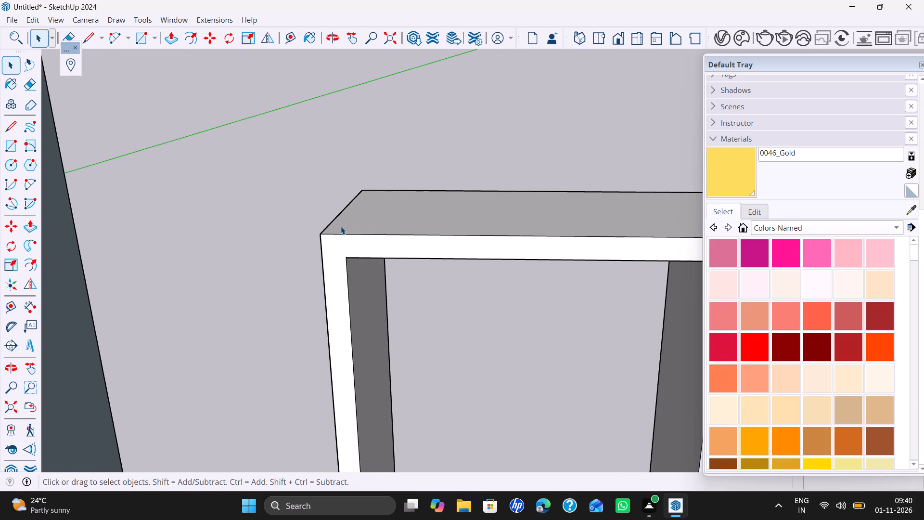
{"action": "key", "text": "semicolon"}
{"action": "key", "text": "l"}
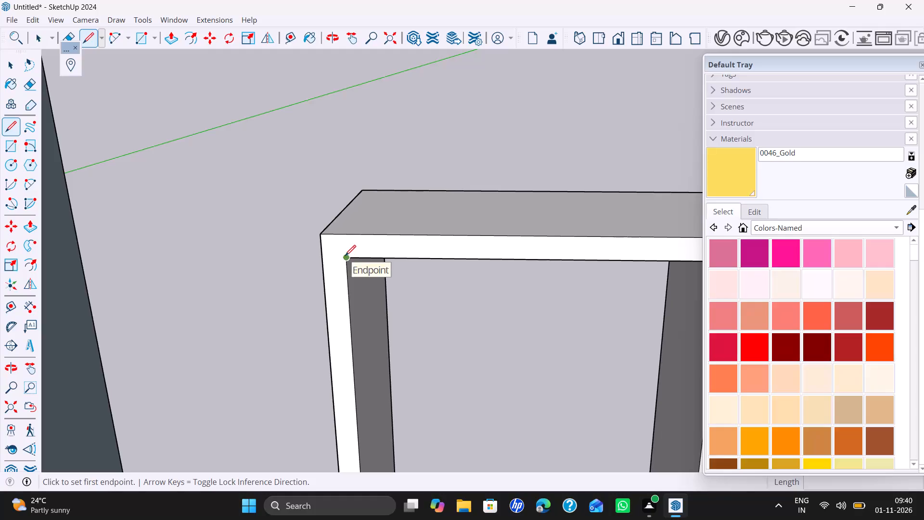
{"action": "left_click", "coordinate": [347, 260]}
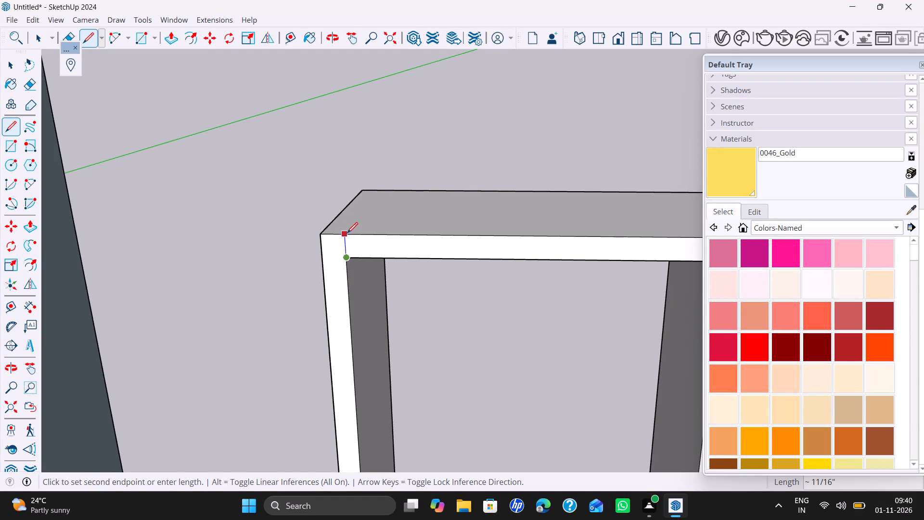
{"action": "left_click", "coordinate": [347, 233]}
{"action": "left_click", "coordinate": [345, 233]}
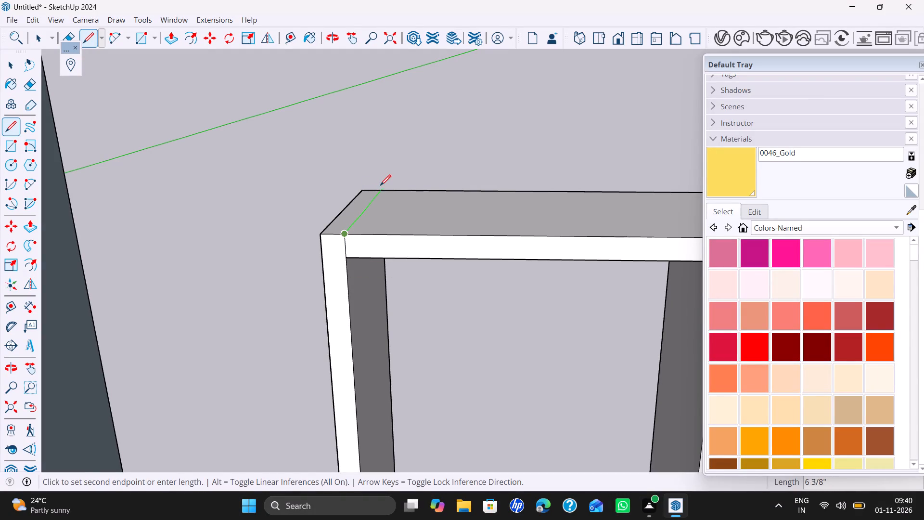
{"action": "left_click", "coordinate": [382, 189]}
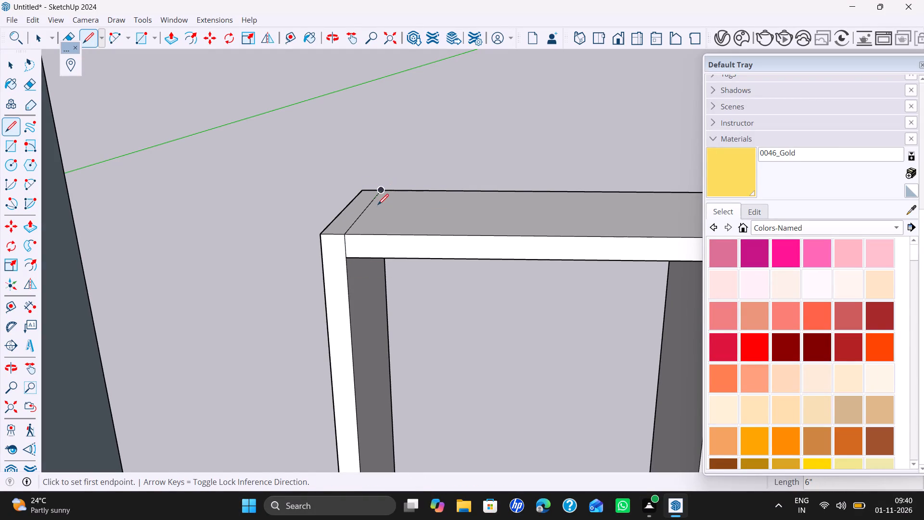
{"action": "key", "text": "e"}
{"action": "left_click", "coordinate": [346, 247]}
{"action": "key", "text": "space"}
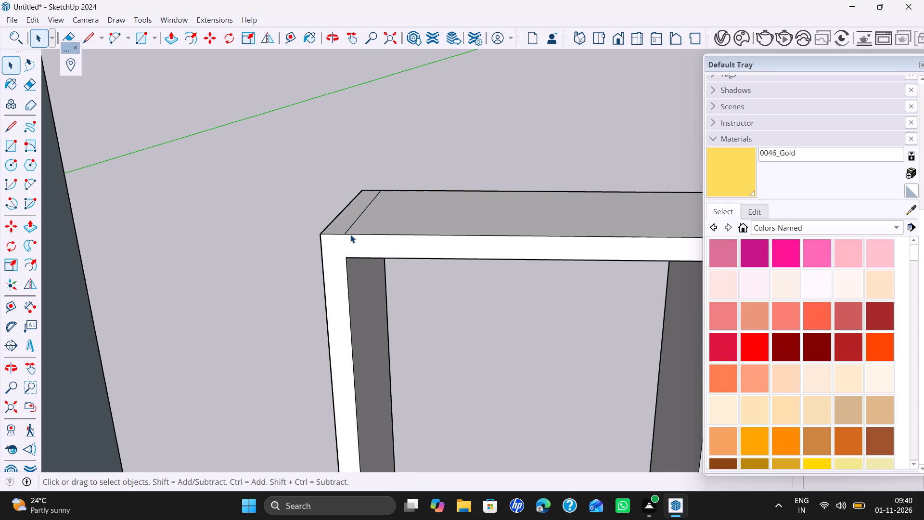
Push/Pull the narrow strip at the panel's end up about 1' 5 7/8" to the underside of the frame's top.
{"action": "key", "text": "backslash"}
{"action": "key", "text": "bracketright"}
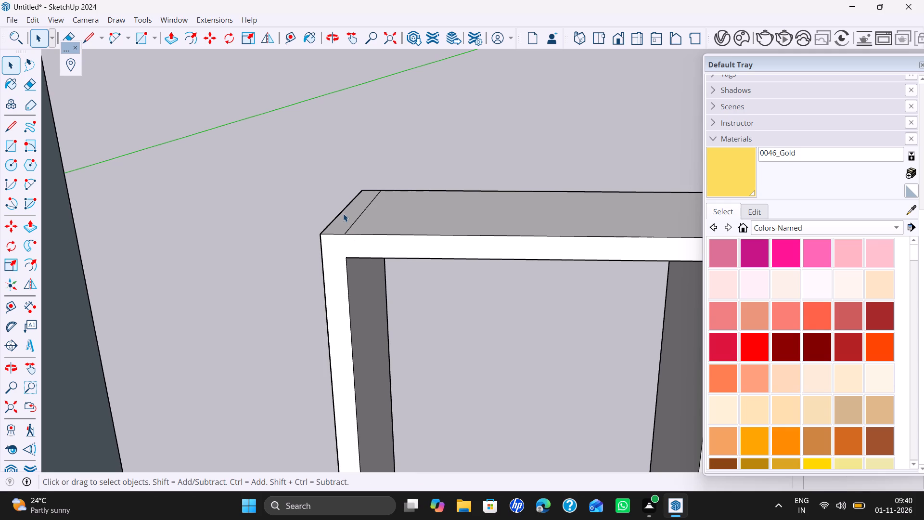
{"action": "key", "text": "p"}
{"action": "left_click", "coordinate": [341, 223]}
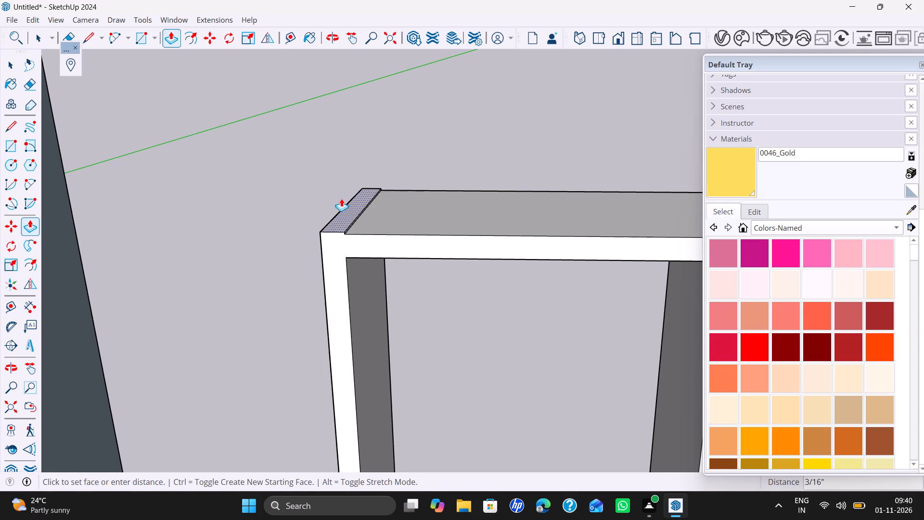
{"action": "scroll", "coordinate": [345, 168], "scroll_direction": "down", "scroll_amount": 12}
{"action": "key", "text": "Return"}
{"action": "key", "text": "Return"}
{"action": "key", "text": "Return"}
{"action": "key", "text": "Return"}
{"action": "key", "text": "Return"}
{"action": "key", "text": "Return"}
{"action": "middle_click_drag", "start_coordinate": [333, 160], "coordinate": [321, 246]}
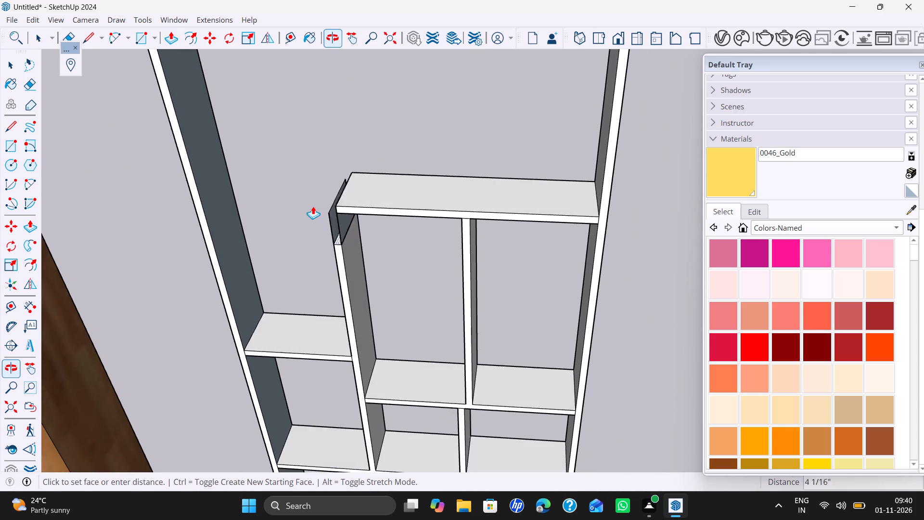
{"action": "scroll", "coordinate": [315, 173], "scroll_direction": "down", "scroll_amount": 5}
{"action": "middle_click_drag", "start_coordinate": [311, 197], "coordinate": [307, 155], "text": "shift"}
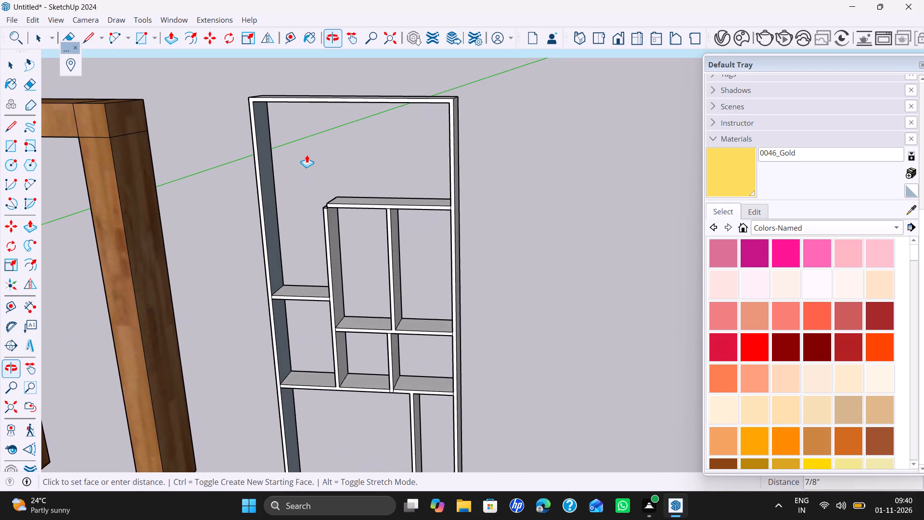
{"action": "left_click", "coordinate": [303, 102]}
Draw lines across the upper shelf's front edge and top in line with the centre divider below, marking a strip about 11/16" wide.
{"action": "scroll", "coordinate": [475, 161], "scroll_direction": "down", "scroll_amount": 3}
{"action": "middle_click_drag", "start_coordinate": [465, 175], "coordinate": [450, 204], "text": "shift"}
{"action": "middle_click_drag", "start_coordinate": [450, 204], "coordinate": [483, 175]}
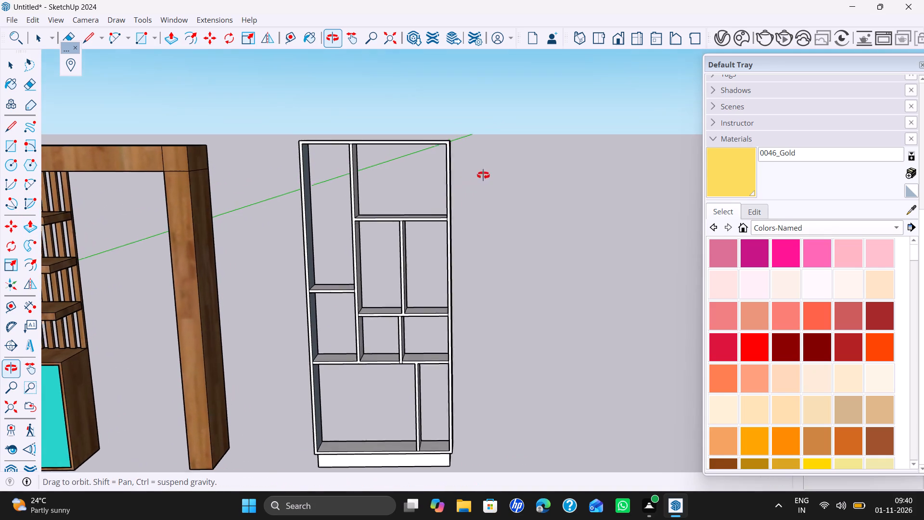
{"action": "middle_click_drag", "start_coordinate": [483, 175], "coordinate": [460, 178]}
{"action": "middle_click_drag", "start_coordinate": [383, 218], "coordinate": [392, 258]}
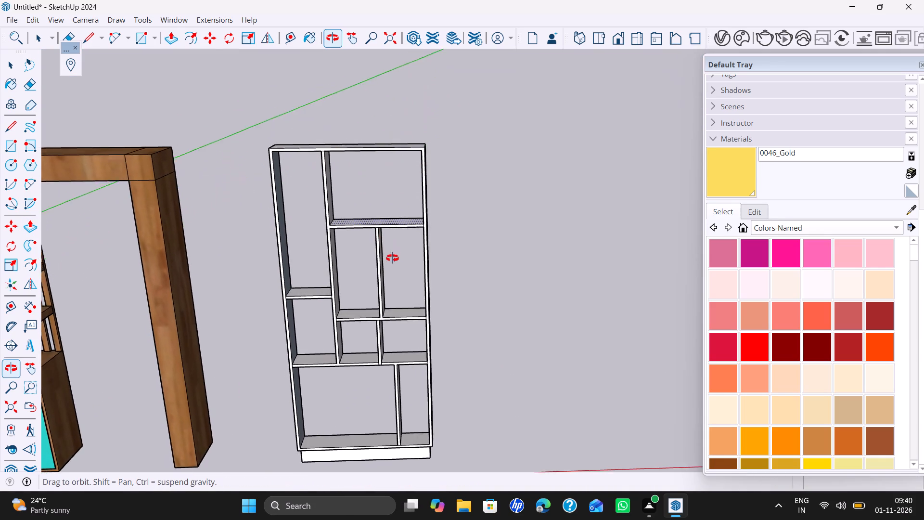
{"action": "middle_click_drag", "start_coordinate": [392, 258], "coordinate": [413, 300]}
{"action": "scroll", "coordinate": [393, 215], "scroll_direction": "up", "scroll_amount": 6}
{"action": "key", "text": "space"}
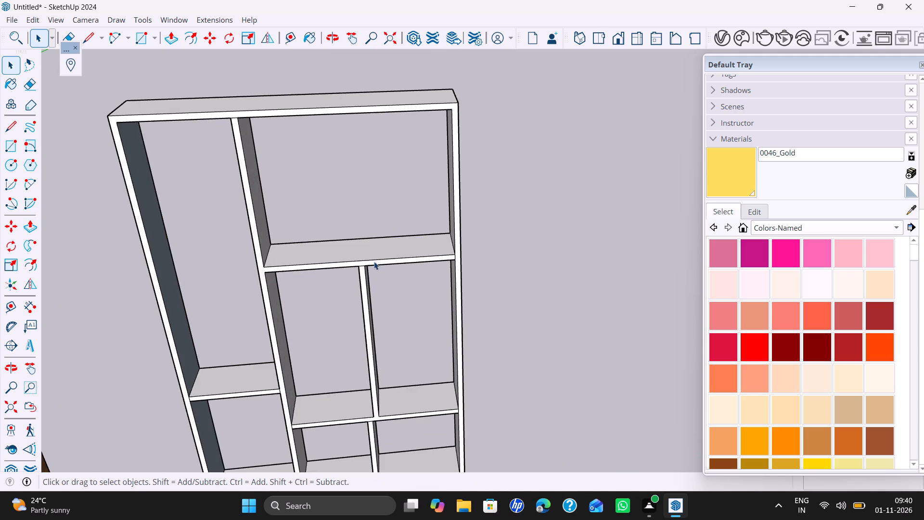
{"action": "key", "text": "apostrophe"}
{"action": "key", "text": "semicolon"}
{"action": "key", "text": "l"}
{"action": "scroll", "coordinate": [362, 267], "scroll_direction": "up", "scroll_amount": 4}
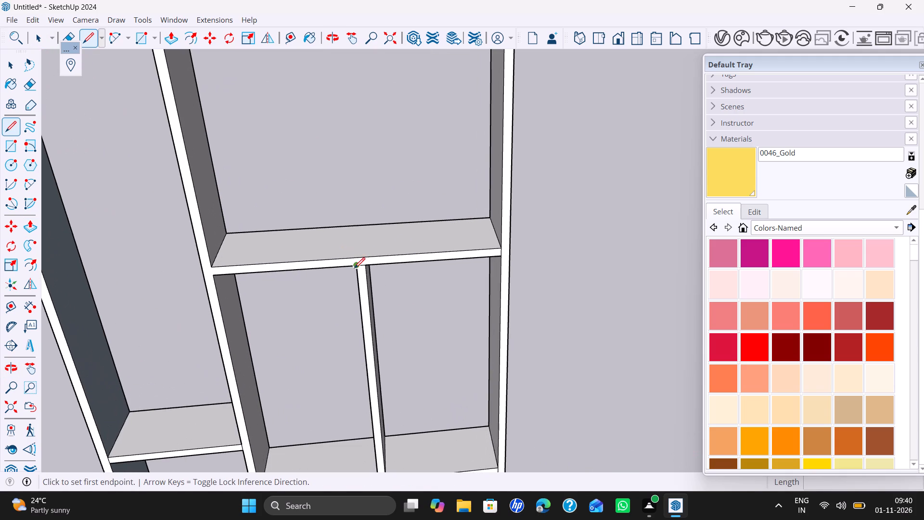
{"action": "left_click", "coordinate": [354, 268]}
{"action": "left_click", "coordinate": [356, 256]}
{"action": "left_click", "coordinate": [366, 265]}
{"action": "scroll", "coordinate": [366, 265], "scroll_direction": "up", "scroll_amount": 1}
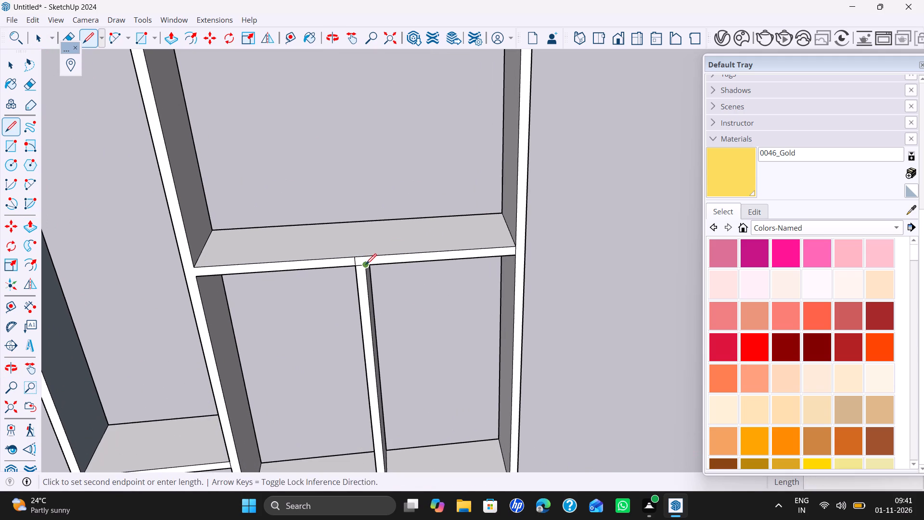
{"action": "left_click", "coordinate": [364, 257]}
{"action": "left_click", "coordinate": [364, 256]}
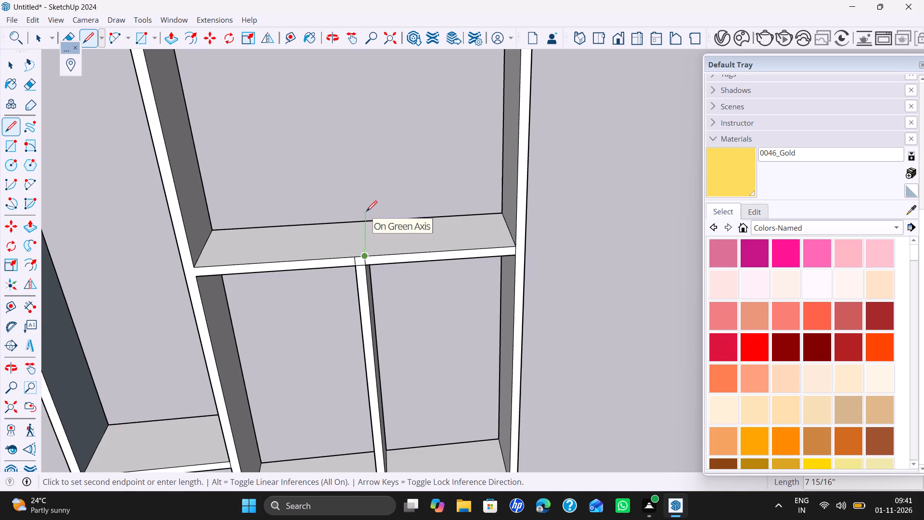
{"action": "left_click", "coordinate": [366, 219]}
{"action": "left_click", "coordinate": [353, 256]}
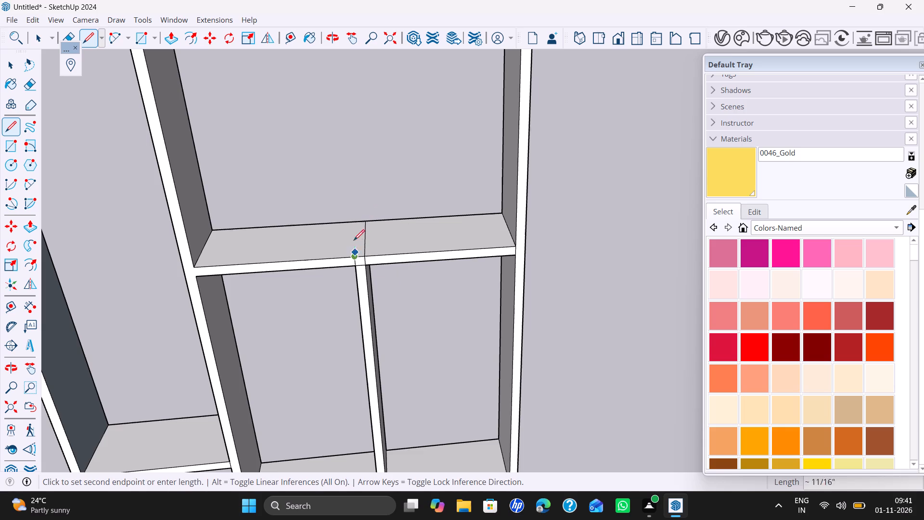
{"action": "left_click", "coordinate": [356, 221]}
Push/Pull the marked strip up 1' 5 7/8" to the underside of the frame's top as an upper centre divider.
{"action": "key", "text": "p"}
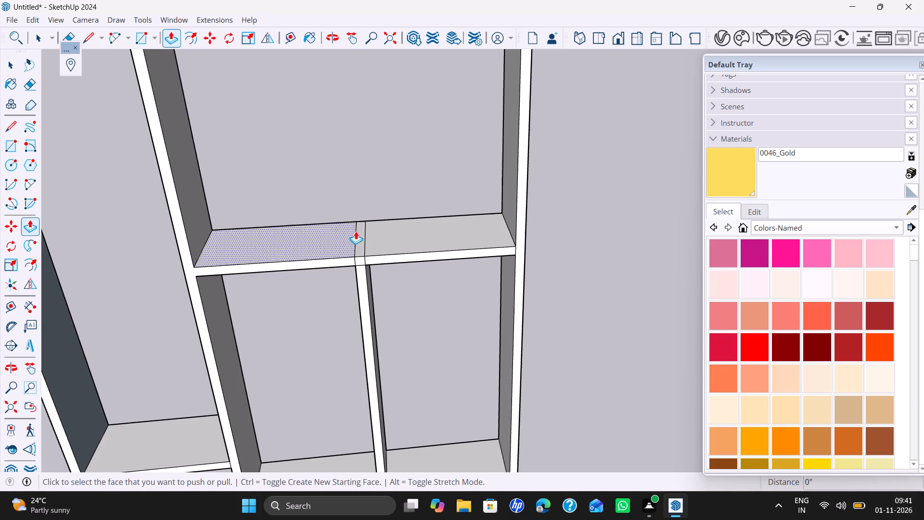
{"action": "left_click", "coordinate": [360, 240]}
{"action": "scroll", "coordinate": [357, 212], "scroll_direction": "down", "scroll_amount": 7}
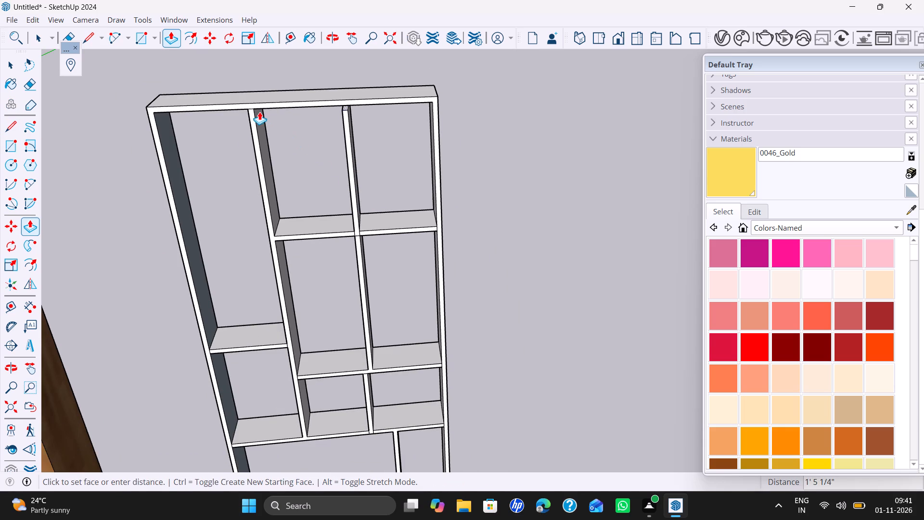
{"action": "left_click", "coordinate": [259, 112]}
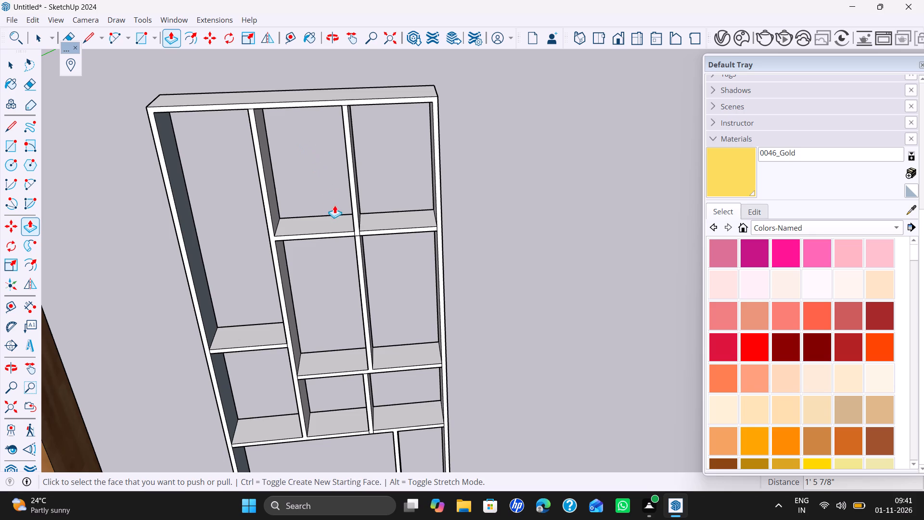
Draw a line across the new divider's front at the shelf's top edge, and erase the two short vertical edges crossing the shelf's front.
{"action": "key", "text": "l"}
{"action": "scroll", "coordinate": [356, 240], "scroll_direction": "up", "scroll_amount": 6}
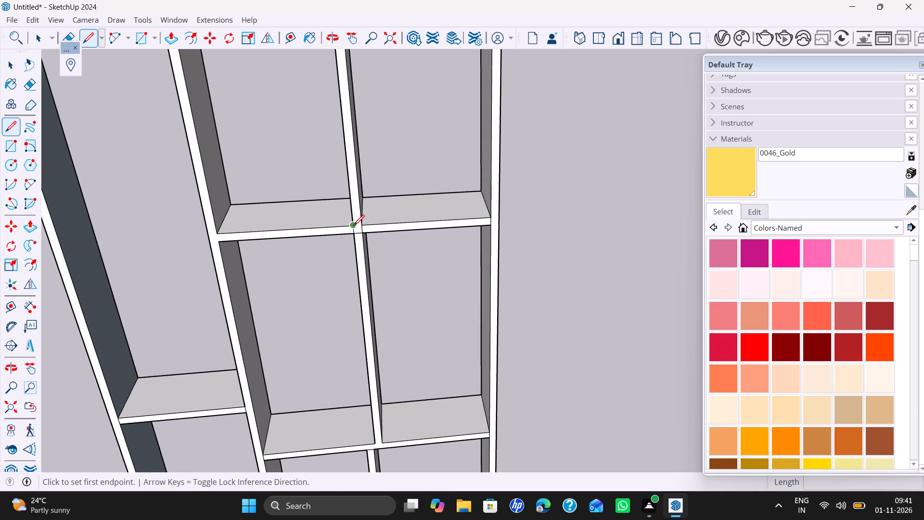
{"action": "left_click", "coordinate": [354, 225]}
{"action": "left_click", "coordinate": [363, 226]}
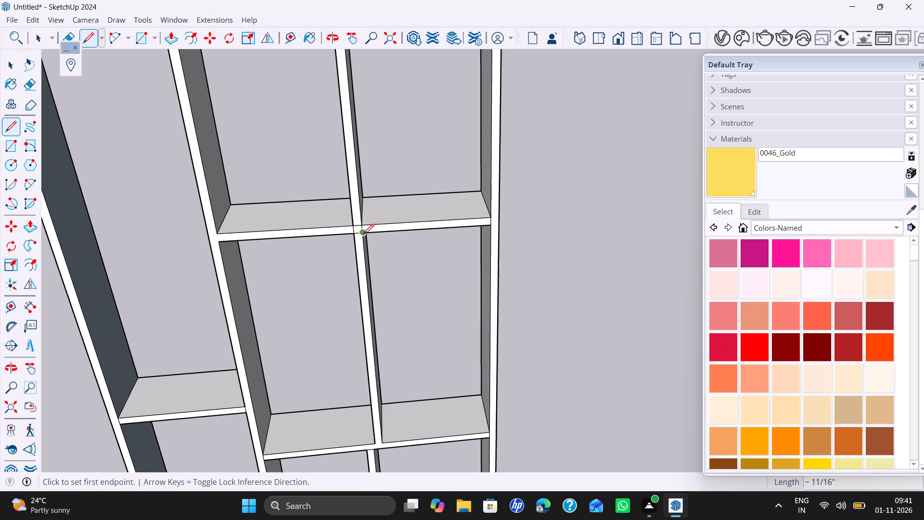
{"action": "key", "text": "e"}
{"action": "scroll", "coordinate": [364, 231], "scroll_direction": "up", "scroll_amount": 7}
{"action": "left_click", "coordinate": [361, 227]}
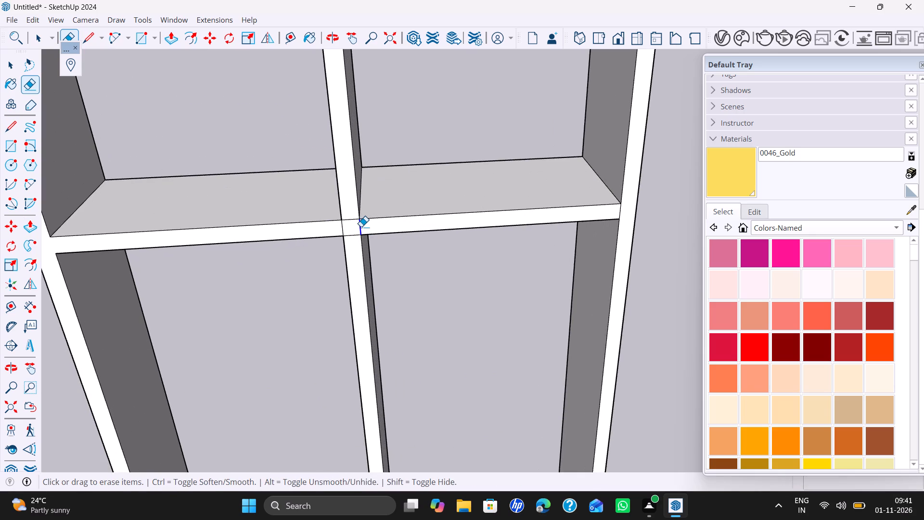
{"action": "left_click_drag", "start_coordinate": [345, 227], "coordinate": [338, 228]}
{"action": "scroll", "coordinate": [341, 227], "scroll_direction": "down", "scroll_amount": 8}
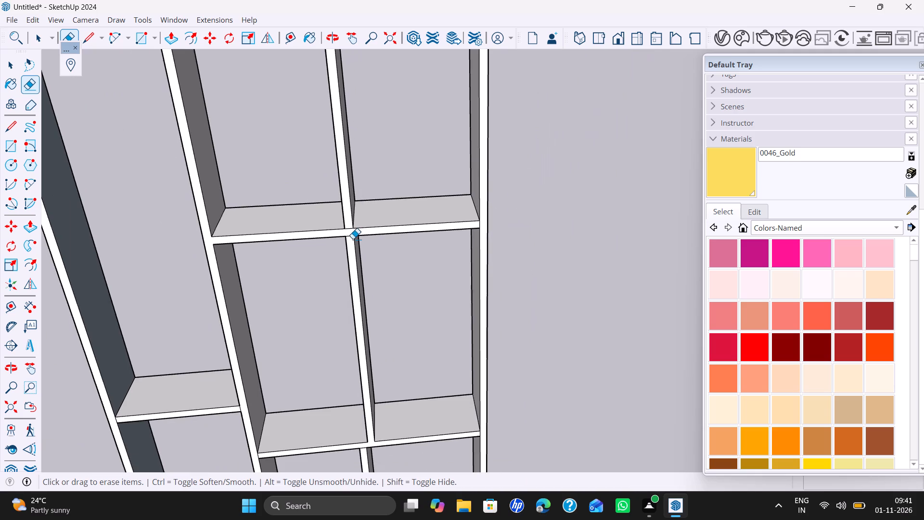
{"action": "key", "text": "space"}
Examine the unit's upper compartments, dividers and shelves from different angles.
{"action": "scroll", "coordinate": [558, 236], "scroll_direction": "down", "scroll_amount": 4}
{"action": "key", "text": "Return"}
{"action": "key", "text": "Return"}
{"action": "key", "text": "Return"}
{"action": "middle_click_drag", "start_coordinate": [556, 242], "coordinate": [591, 248]}
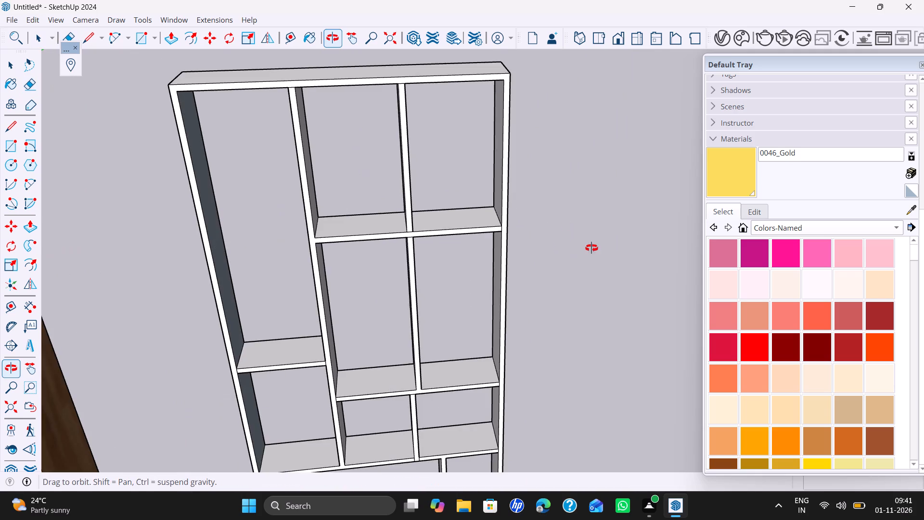
{"action": "middle_click_drag", "start_coordinate": [591, 248], "coordinate": [605, 254]}
{"action": "scroll", "coordinate": [418, 239], "scroll_direction": "down", "scroll_amount": 2}
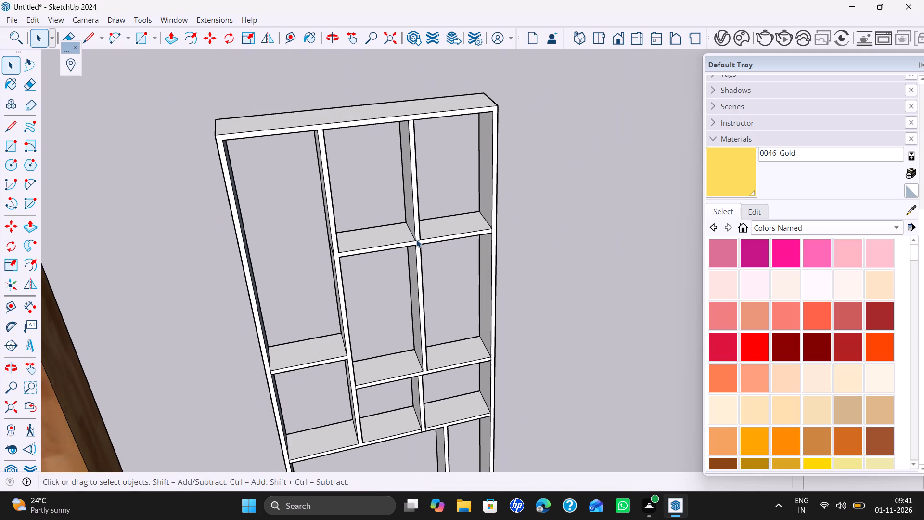
{"action": "middle_click_drag", "start_coordinate": [438, 286], "coordinate": [442, 290], "text": "shift"}
{"action": "middle_click_drag", "start_coordinate": [436, 283], "coordinate": [334, 167]}
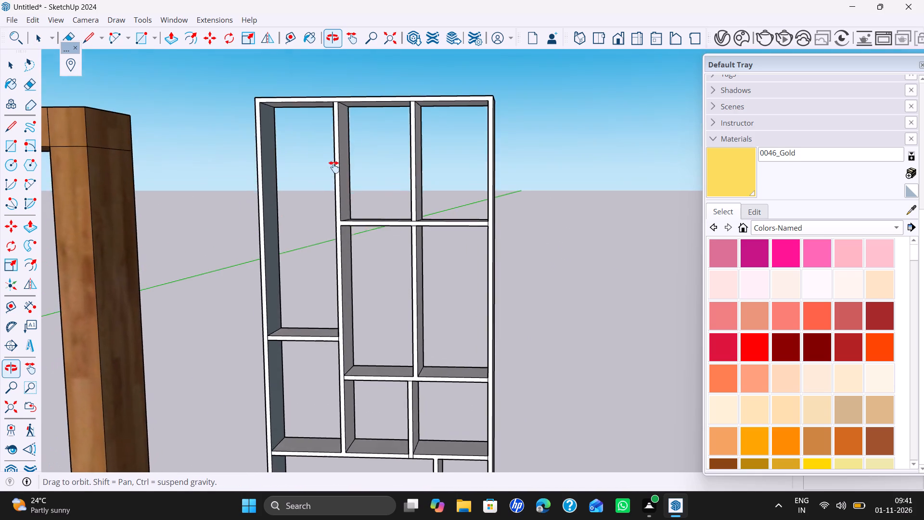
{"action": "middle_click_drag", "start_coordinate": [334, 167], "coordinate": [347, 197]}
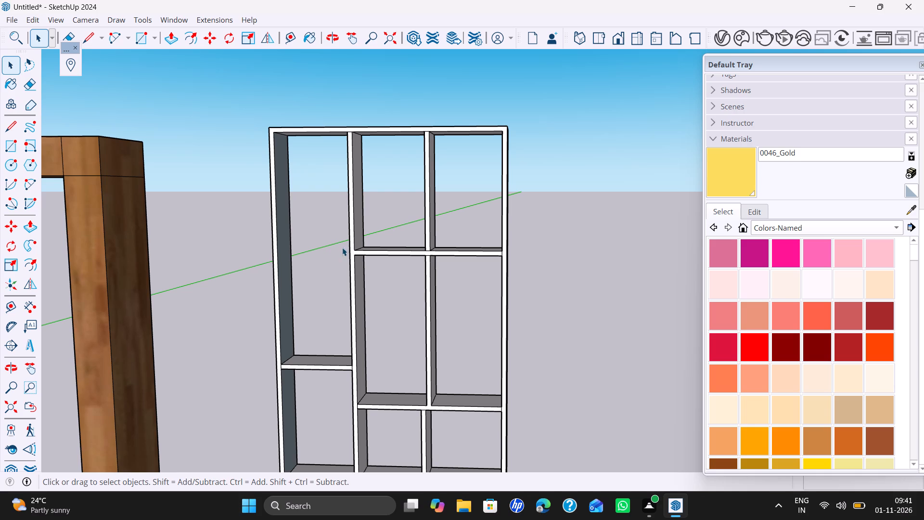
{"action": "middle_click_drag", "start_coordinate": [357, 259], "coordinate": [370, 261]}
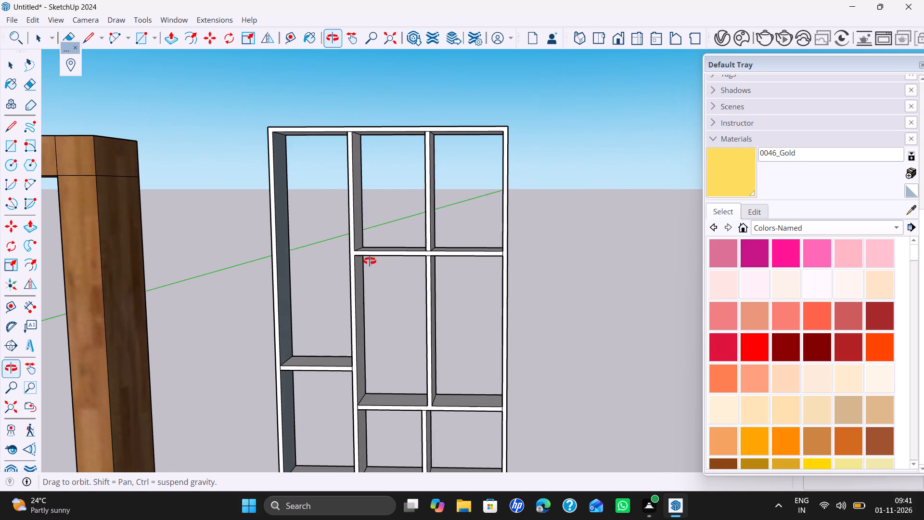
{"action": "middle_click_drag", "start_coordinate": [370, 261], "coordinate": [381, 219]}
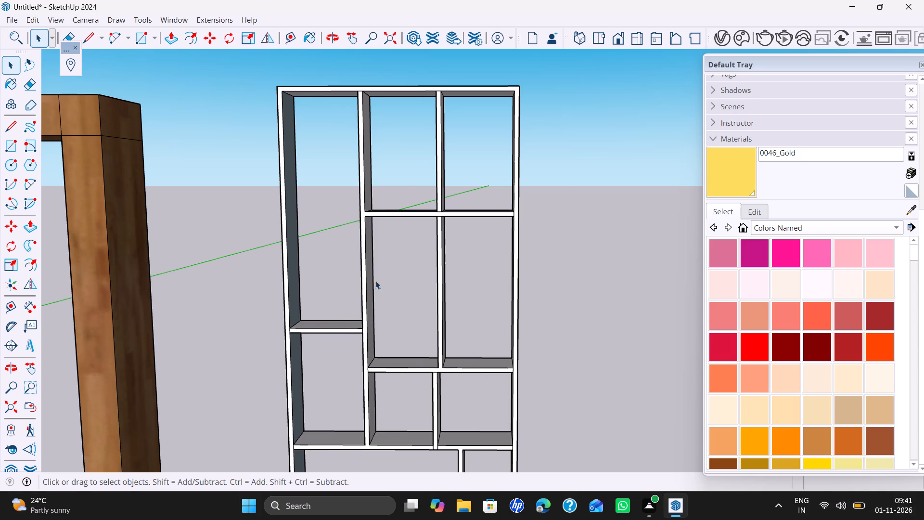
Copy the middle shelf's side edge 1.5' up the inner face of the stepped divider as a height mark.
{"action": "scroll", "coordinate": [411, 206], "scroll_direction": "up", "scroll_amount": 3}
{"action": "middle_click_drag", "start_coordinate": [385, 297], "coordinate": [385, 286]}
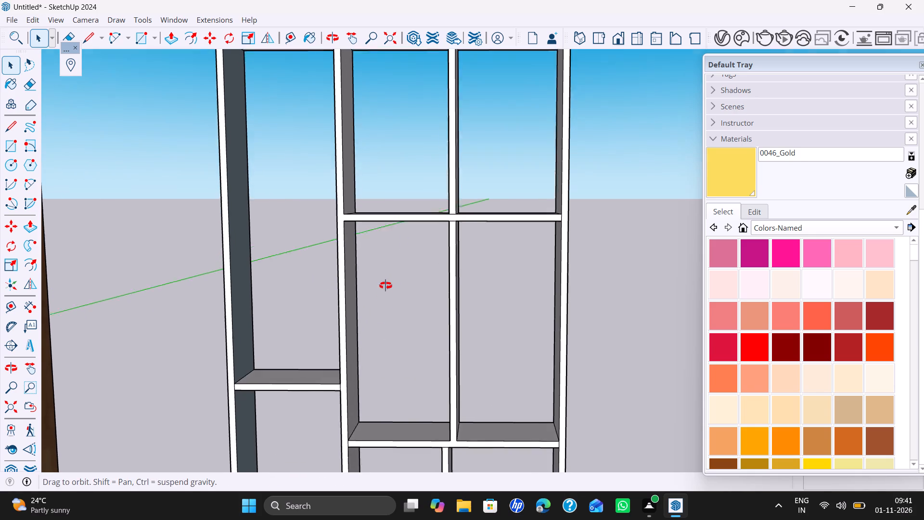
{"action": "middle_click_drag", "start_coordinate": [385, 286], "coordinate": [388, 285]}
{"action": "left_click", "coordinate": [353, 434]}
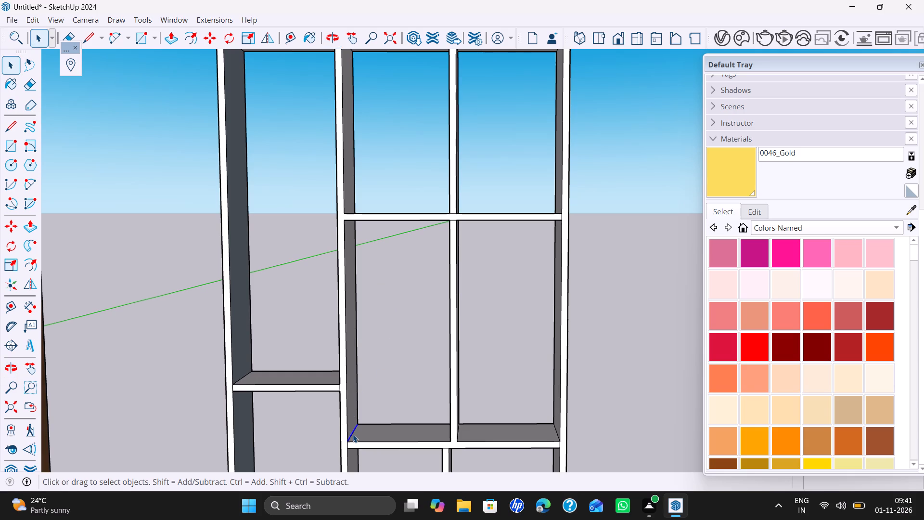
{"action": "key", "text": "m"}
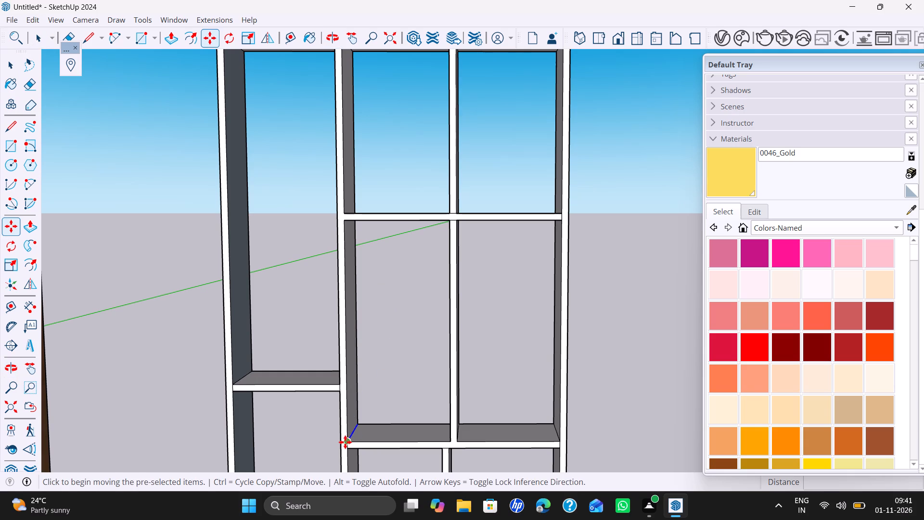
{"action": "left_click", "coordinate": [345, 442], "text": "ctrl"}
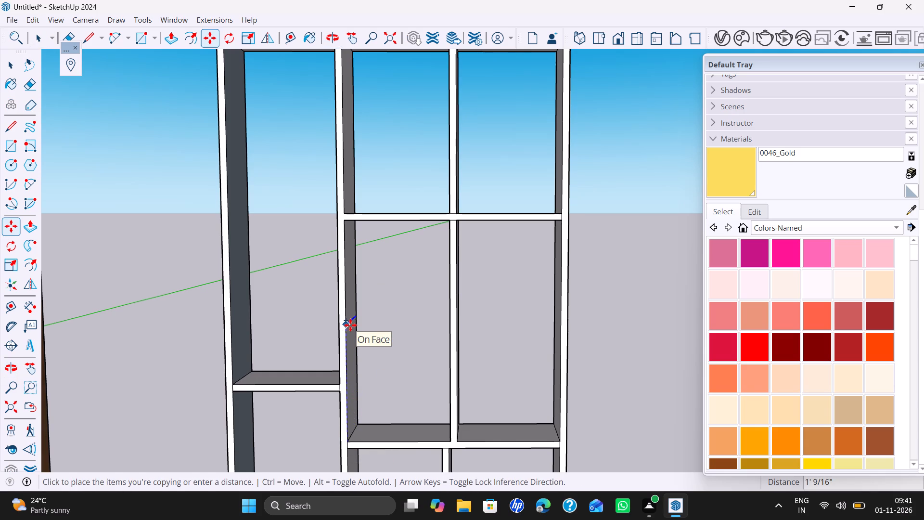
{"action": "key", "text": "1"}
{"action": "type", "text": ".5"}
{"action": "key", "text": "apostrophe"}
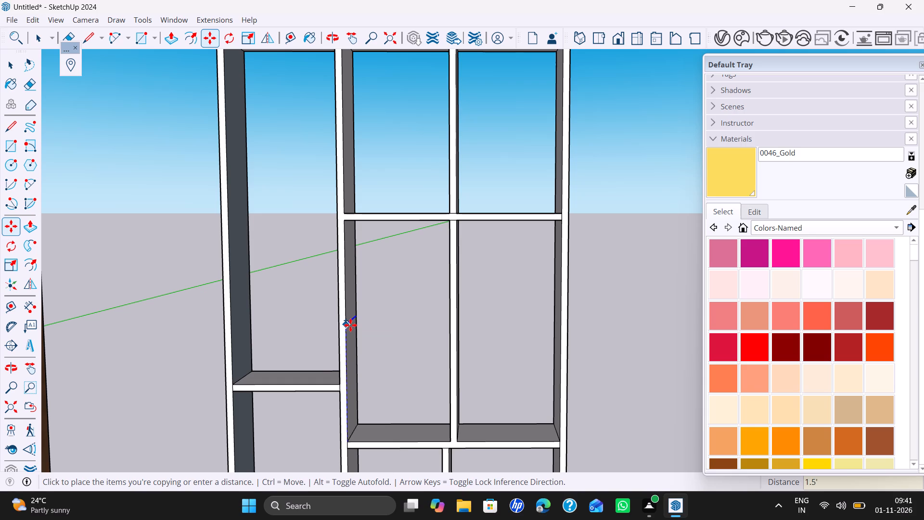
{"action": "key", "text": "Return"}
{"action": "key", "text": "space"}
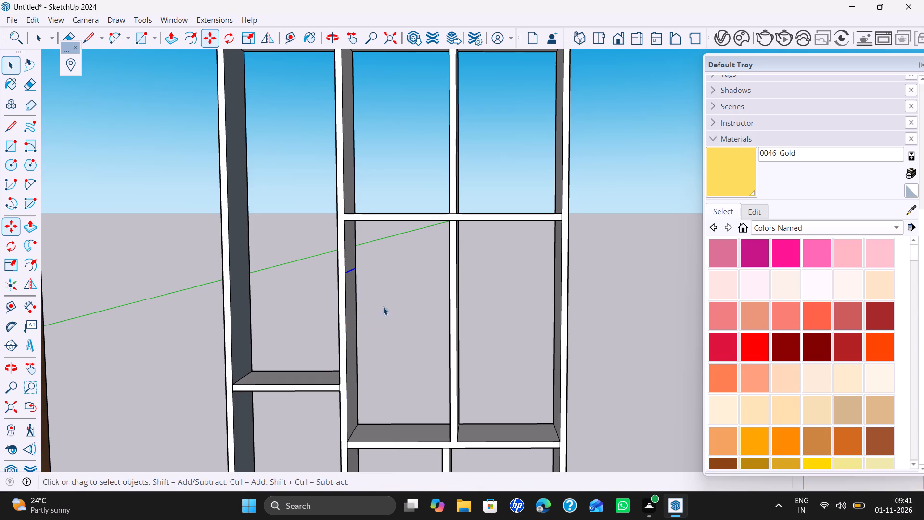
Push/Pull the upper shelf's underside down about 5 1/2" to the copied edge in both bays beside the centre divider.
{"action": "middle_click_drag", "start_coordinate": [399, 275], "coordinate": [427, 212]}
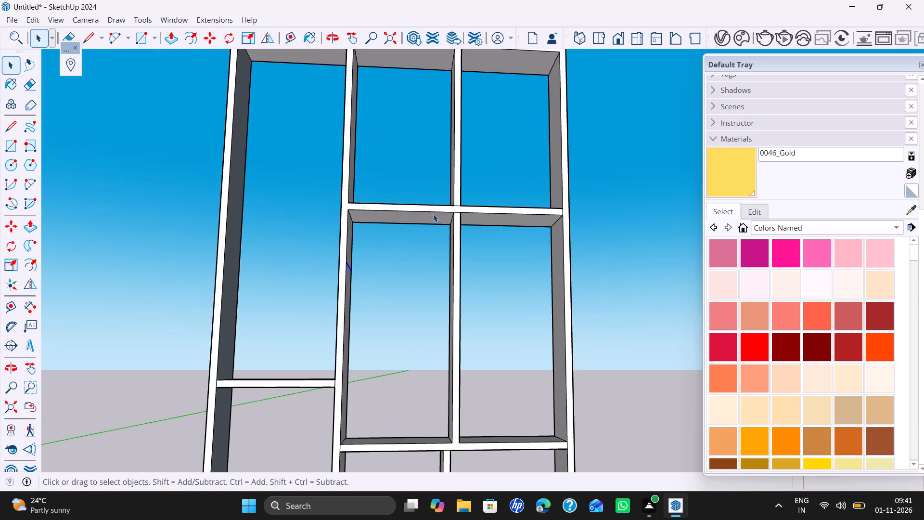
{"action": "key", "text": "o"}
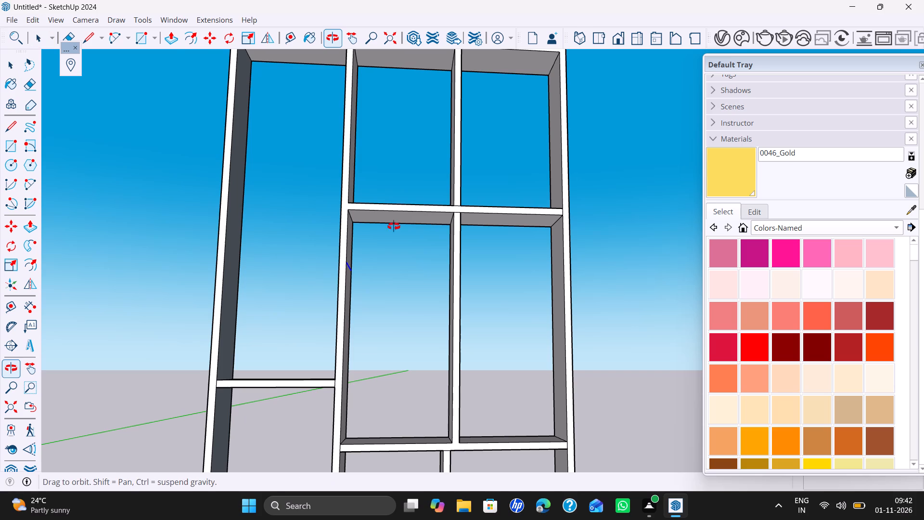
{"action": "key", "text": "p"}
{"action": "left_click", "coordinate": [407, 217]}
{"action": "scroll", "coordinate": [396, 257], "scroll_direction": "up", "scroll_amount": 1}
{"action": "middle_click_drag", "start_coordinate": [394, 258], "coordinate": [330, 275]}
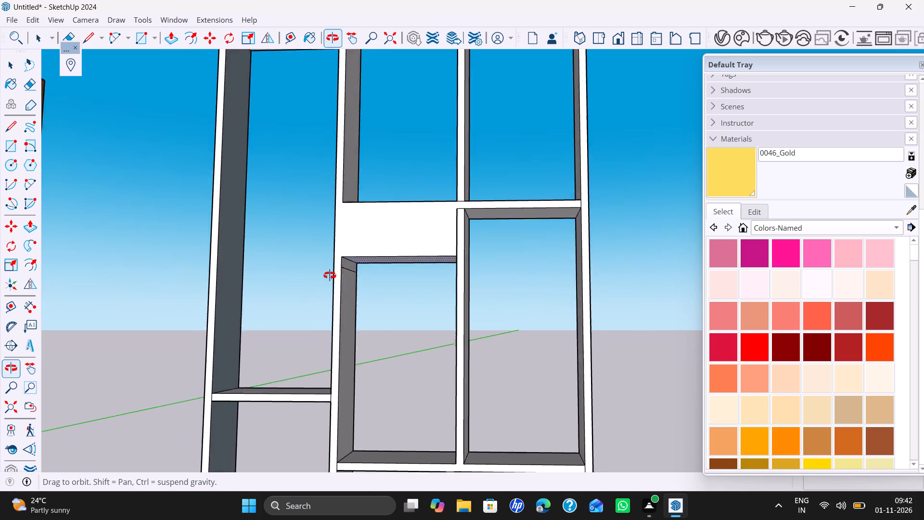
{"action": "middle_click_drag", "start_coordinate": [330, 275], "coordinate": [341, 273]}
{"action": "left_click", "coordinate": [341, 268]}
{"action": "scroll", "coordinate": [341, 268], "scroll_direction": "up", "scroll_amount": 1}
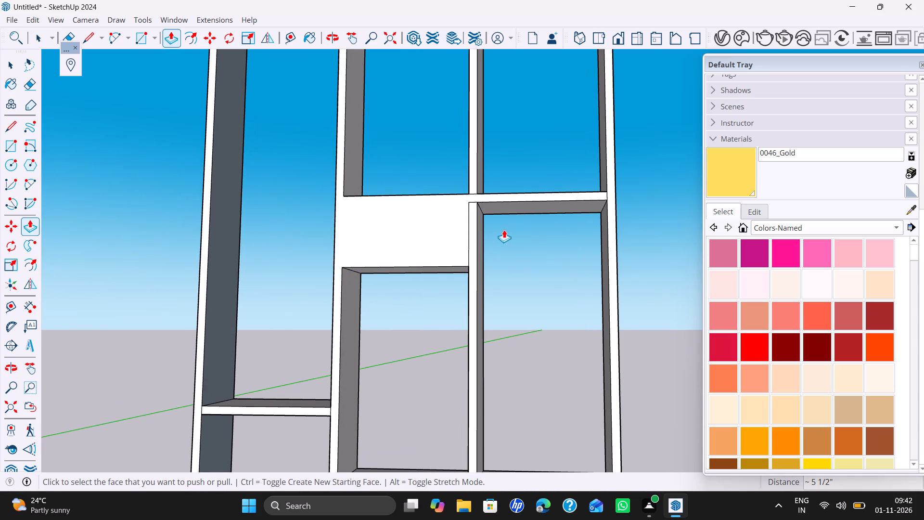
{"action": "double_click", "coordinate": [512, 211]}
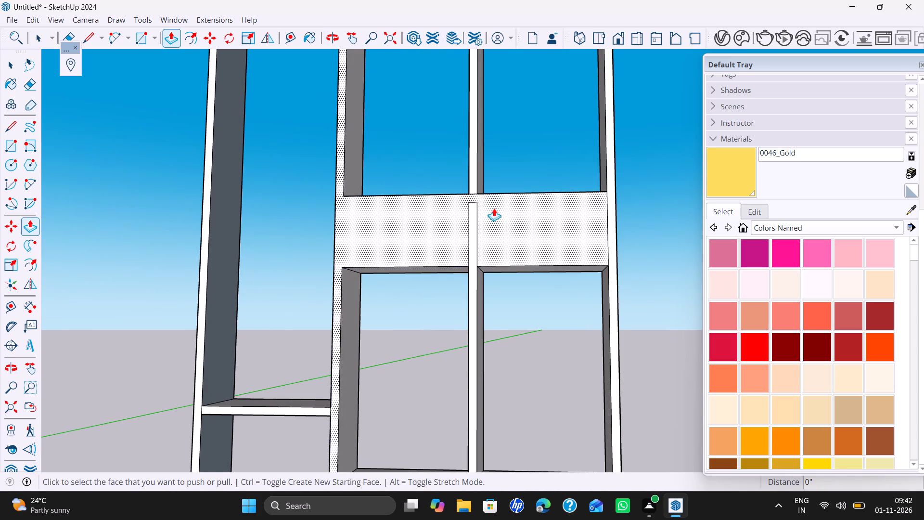
Copy the bottom front edge of the thickened upper shelf 18 mm straight up its front face, beside the centre divider.
{"action": "middle_click_drag", "start_coordinate": [493, 214], "coordinate": [490, 318]}
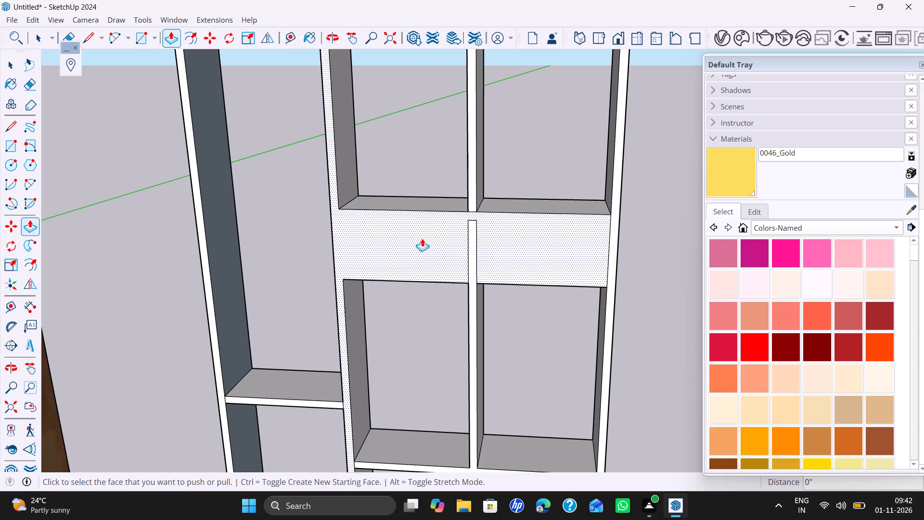
{"action": "key", "text": "space"}
{"action": "left_click", "coordinate": [424, 280]}
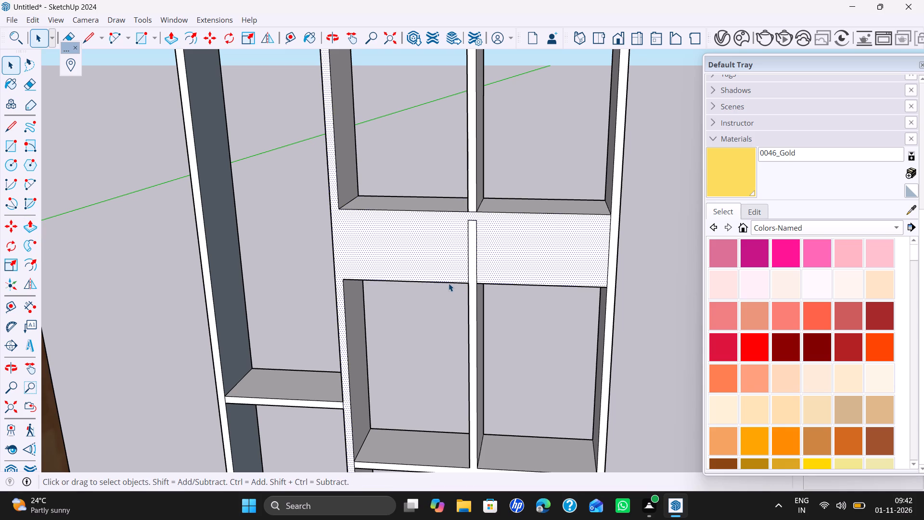
{"action": "left_click", "coordinate": [449, 283]}
{"action": "key", "text": "m"}
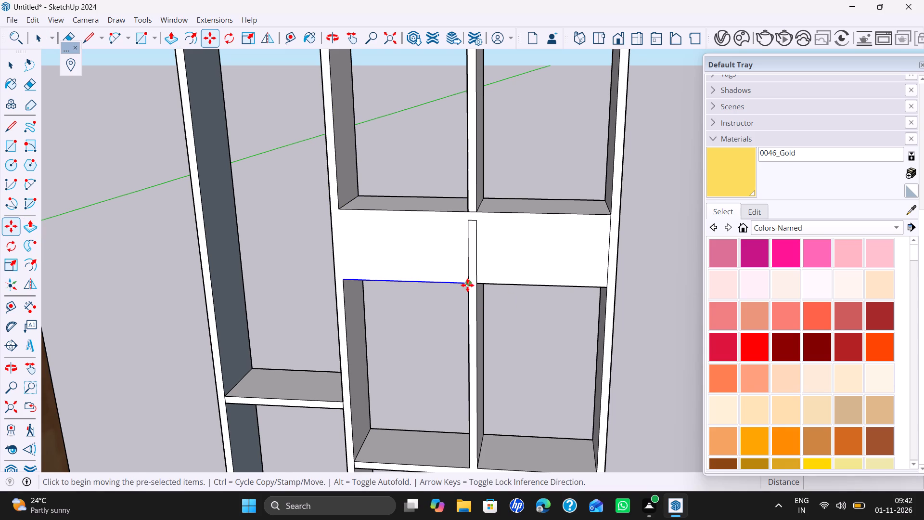
{"action": "left_click", "coordinate": [467, 285]}
{"action": "key", "text": "Right"}
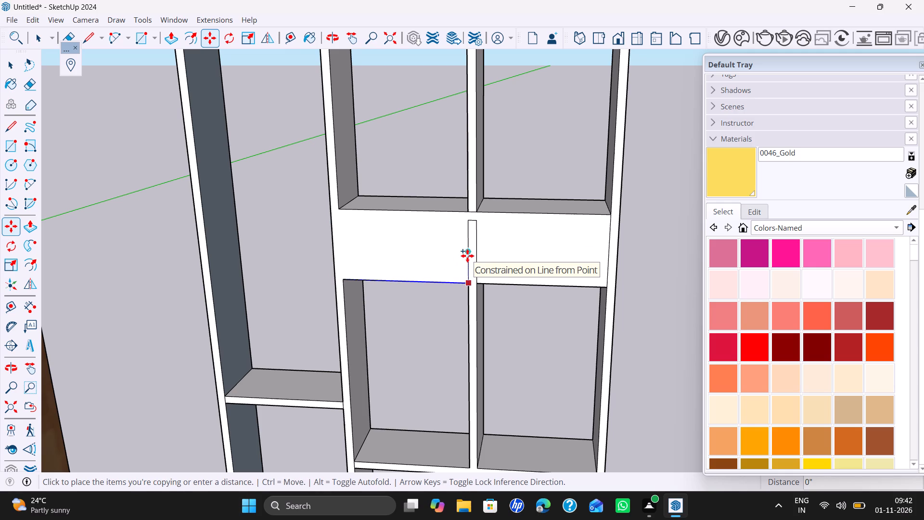
{"action": "key", "text": "Up"}
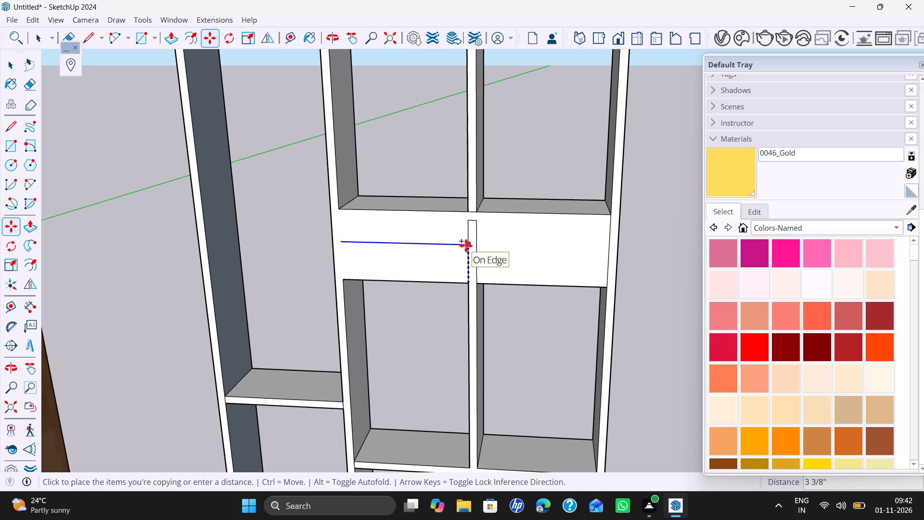
{"action": "type", "text": "18"}
{"action": "type", "text": "mm"}
{"action": "key", "text": "Return"}
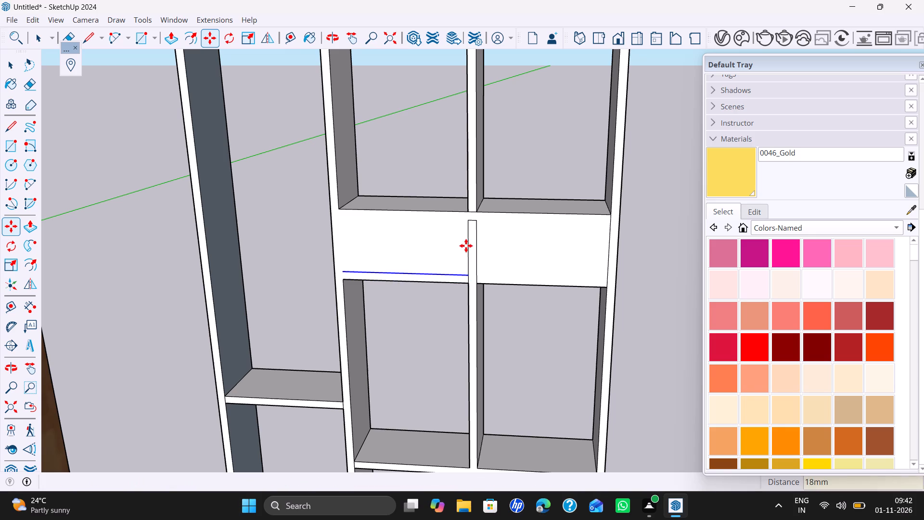
{"action": "key", "text": "space"}
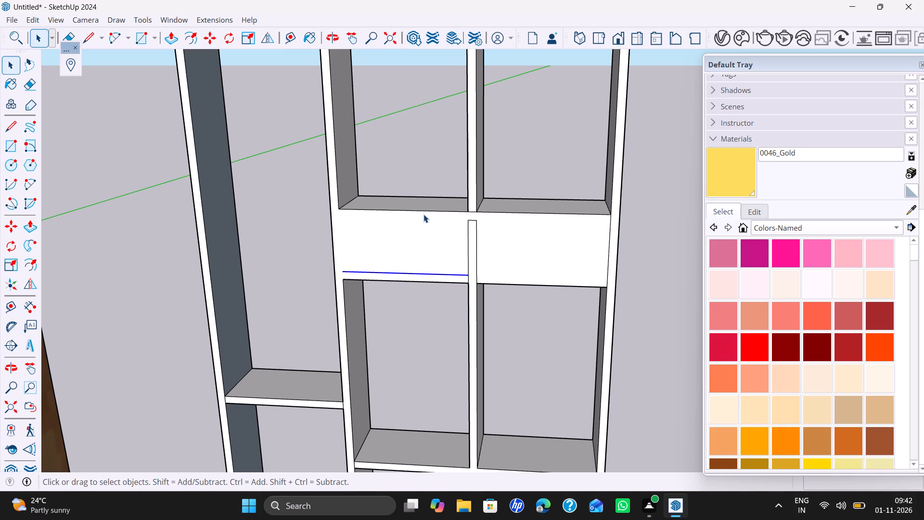
Push/Pull the upper shelf's top face down about 5 1/2" to the copied edge in both bays beside the centre divider.
{"action": "key", "text": "bracketleft"}
{"action": "key", "text": "p"}
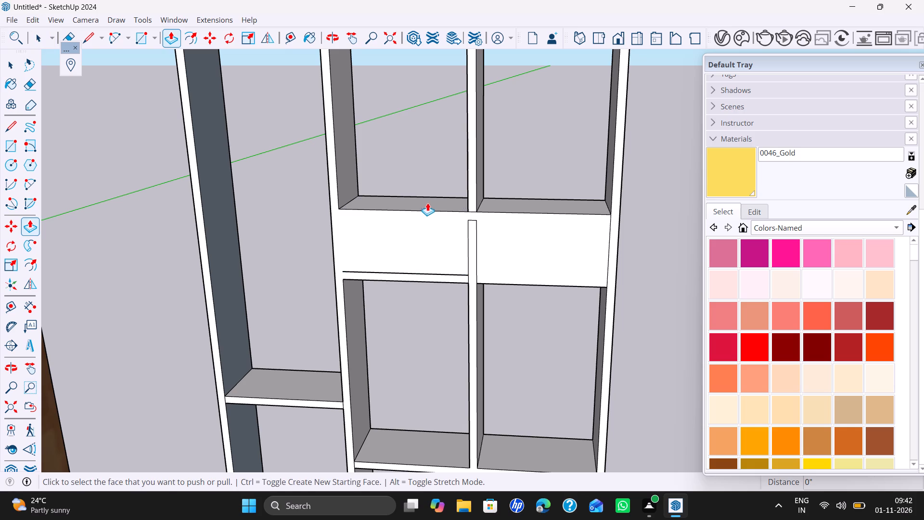
{"action": "left_click", "coordinate": [428, 201]}
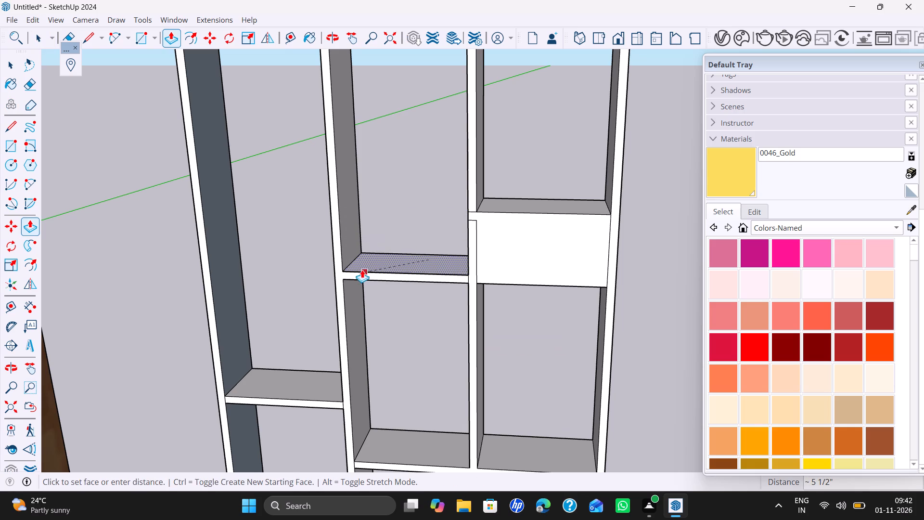
{"action": "left_click", "coordinate": [356, 269]}
{"action": "double_click", "coordinate": [524, 209]}
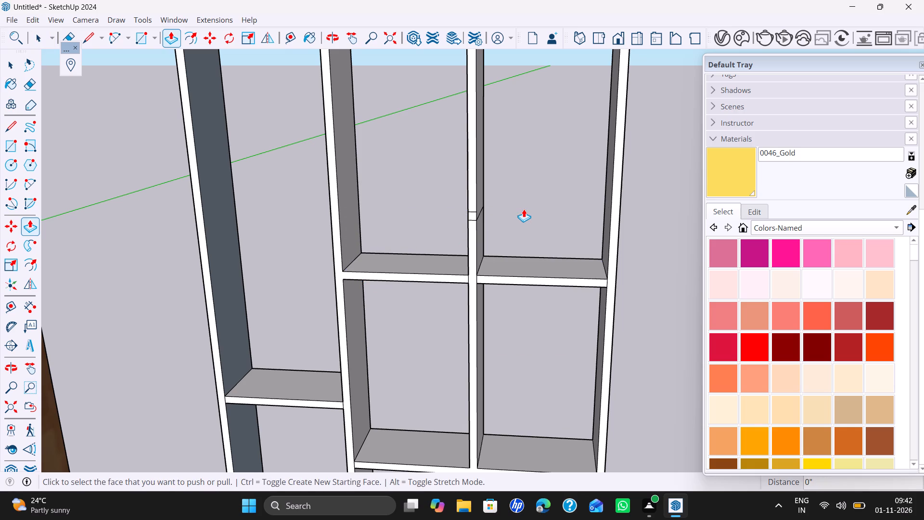
{"action": "key", "text": "space"}
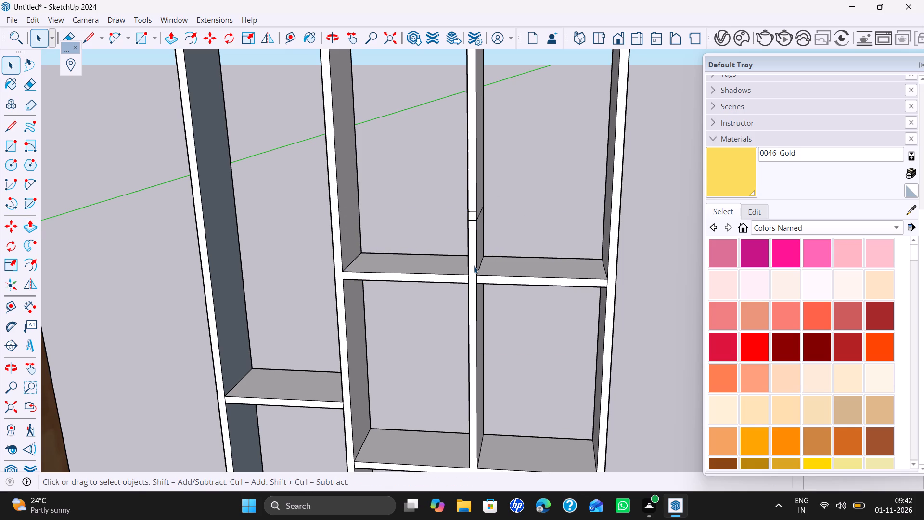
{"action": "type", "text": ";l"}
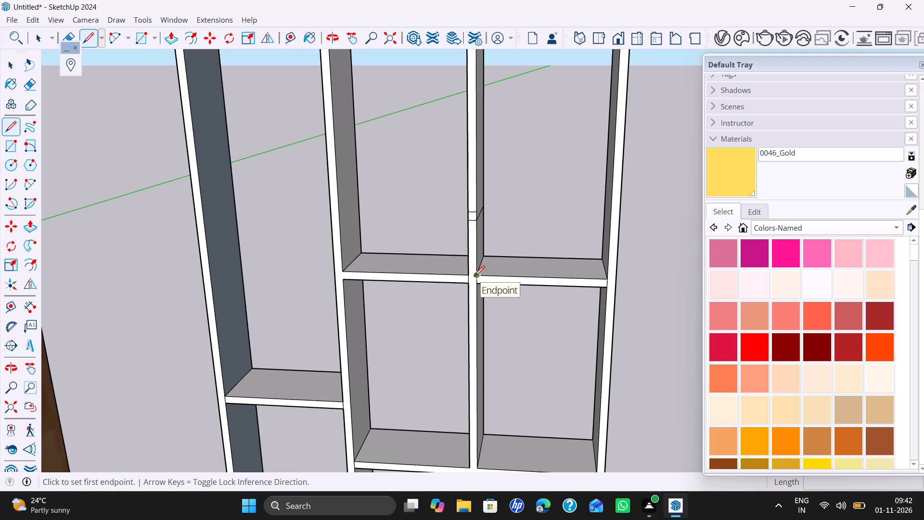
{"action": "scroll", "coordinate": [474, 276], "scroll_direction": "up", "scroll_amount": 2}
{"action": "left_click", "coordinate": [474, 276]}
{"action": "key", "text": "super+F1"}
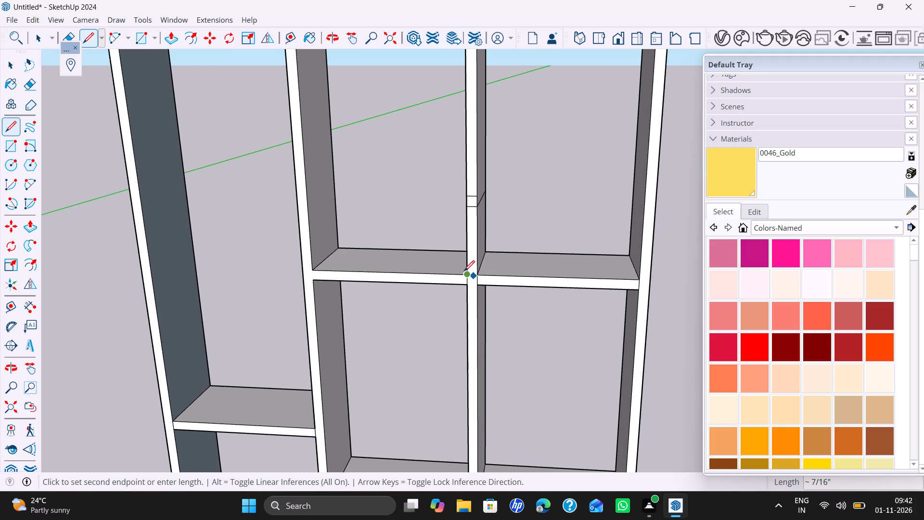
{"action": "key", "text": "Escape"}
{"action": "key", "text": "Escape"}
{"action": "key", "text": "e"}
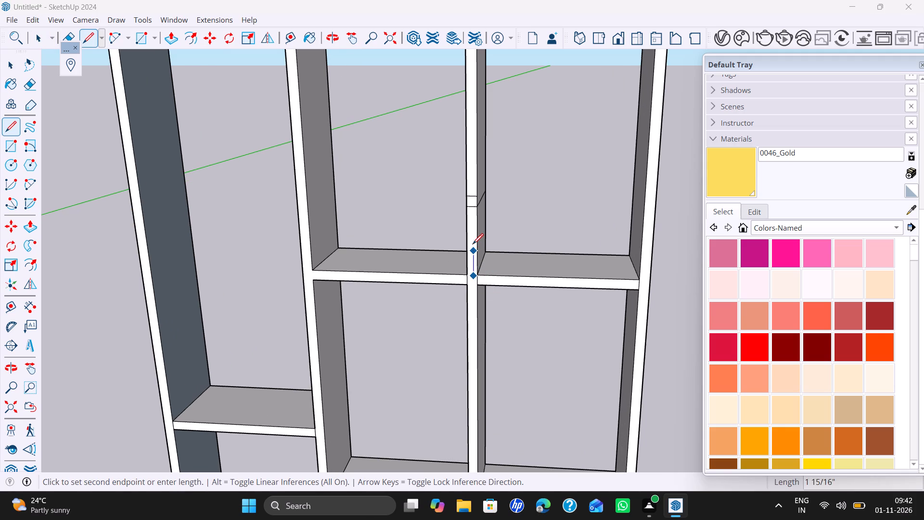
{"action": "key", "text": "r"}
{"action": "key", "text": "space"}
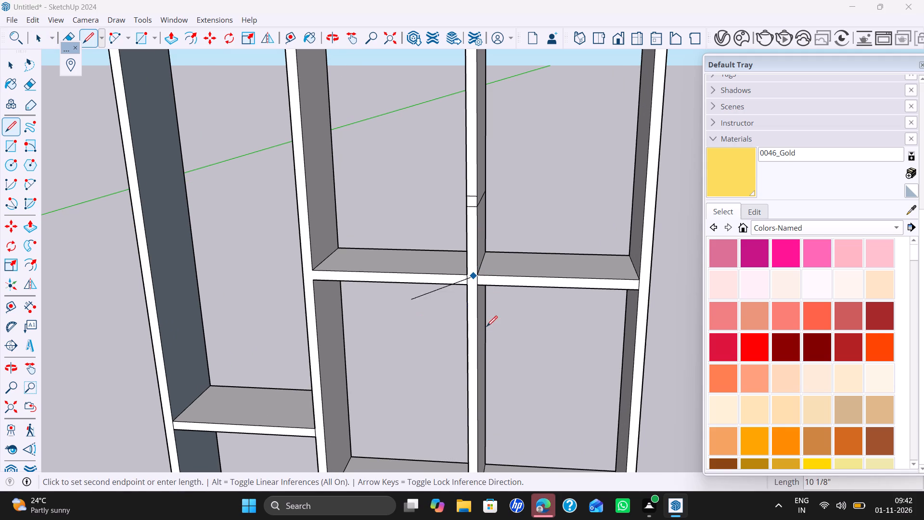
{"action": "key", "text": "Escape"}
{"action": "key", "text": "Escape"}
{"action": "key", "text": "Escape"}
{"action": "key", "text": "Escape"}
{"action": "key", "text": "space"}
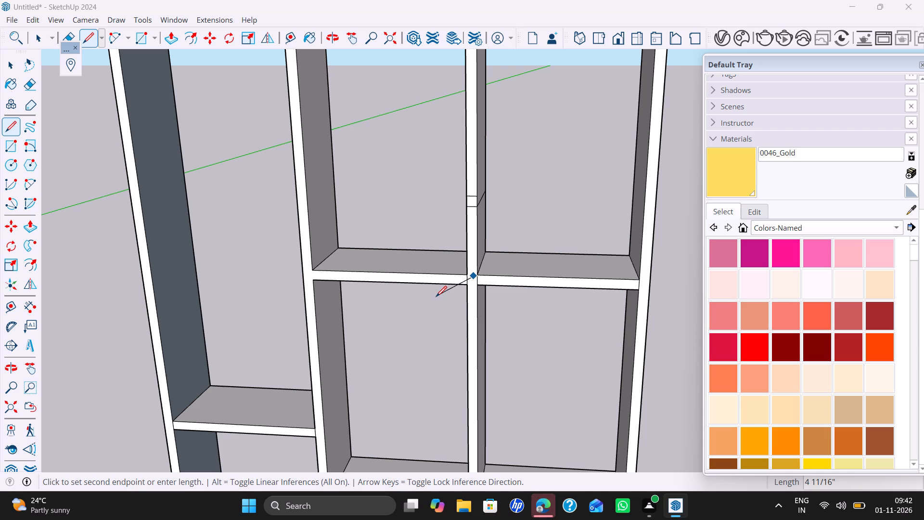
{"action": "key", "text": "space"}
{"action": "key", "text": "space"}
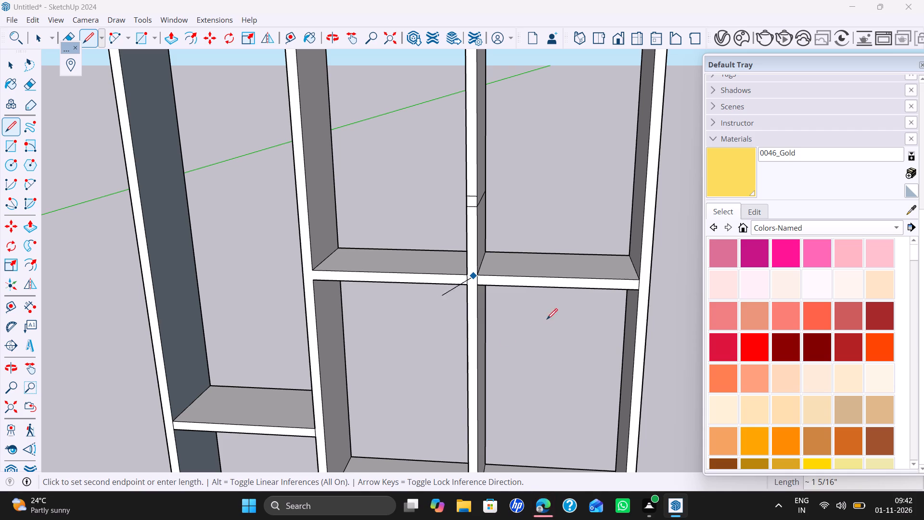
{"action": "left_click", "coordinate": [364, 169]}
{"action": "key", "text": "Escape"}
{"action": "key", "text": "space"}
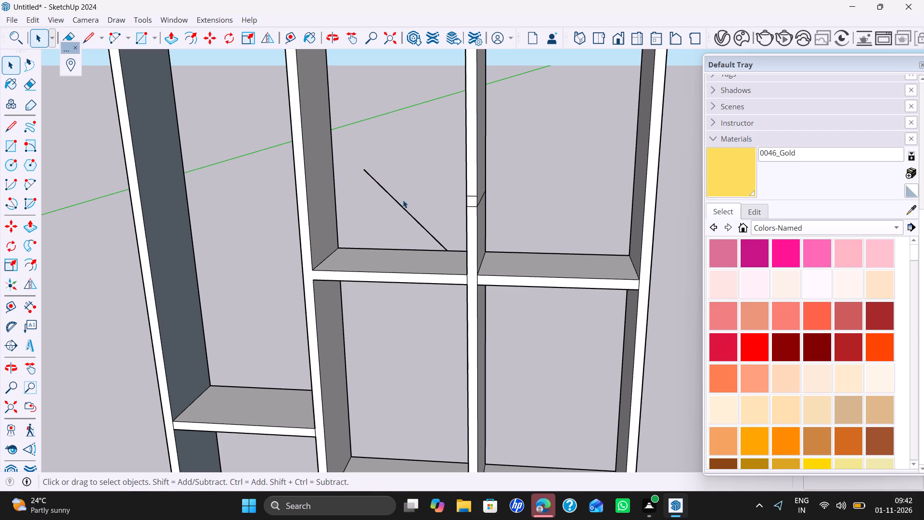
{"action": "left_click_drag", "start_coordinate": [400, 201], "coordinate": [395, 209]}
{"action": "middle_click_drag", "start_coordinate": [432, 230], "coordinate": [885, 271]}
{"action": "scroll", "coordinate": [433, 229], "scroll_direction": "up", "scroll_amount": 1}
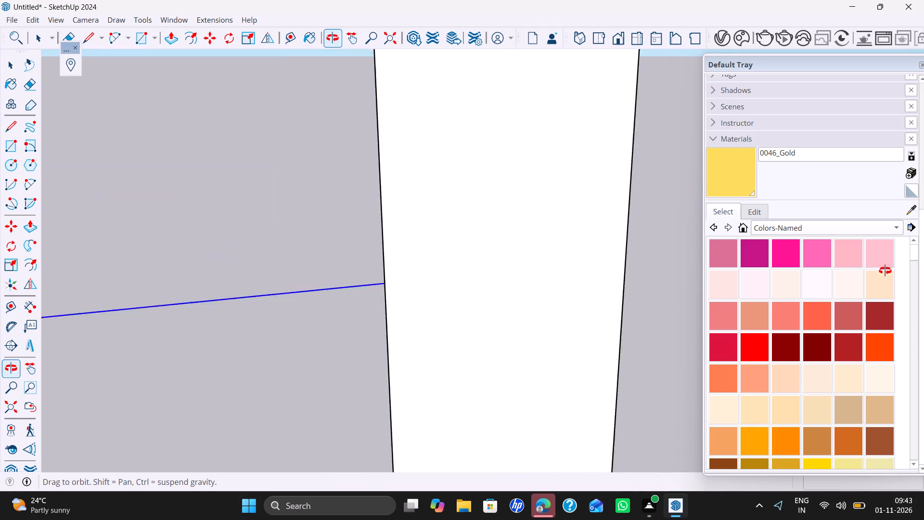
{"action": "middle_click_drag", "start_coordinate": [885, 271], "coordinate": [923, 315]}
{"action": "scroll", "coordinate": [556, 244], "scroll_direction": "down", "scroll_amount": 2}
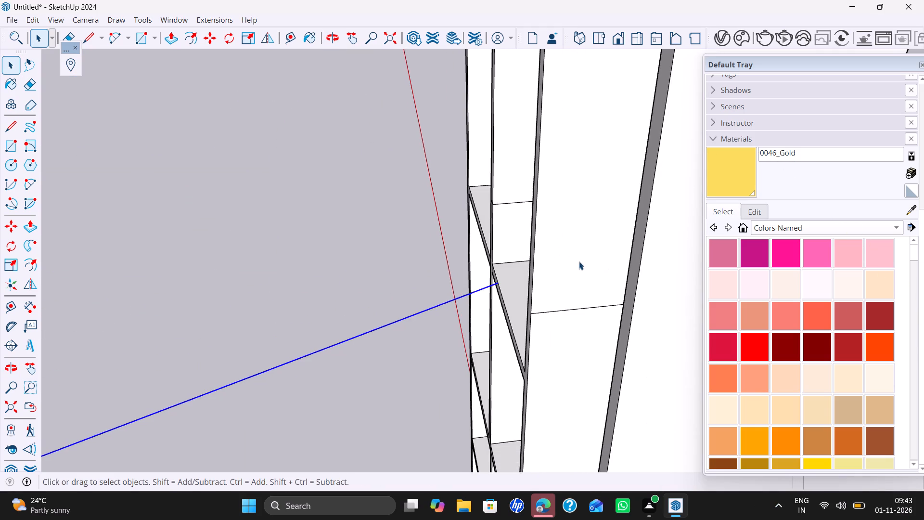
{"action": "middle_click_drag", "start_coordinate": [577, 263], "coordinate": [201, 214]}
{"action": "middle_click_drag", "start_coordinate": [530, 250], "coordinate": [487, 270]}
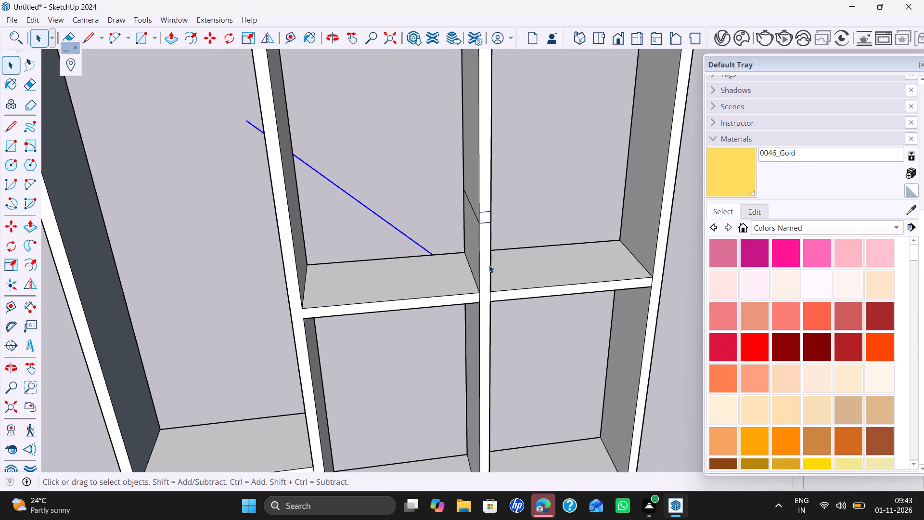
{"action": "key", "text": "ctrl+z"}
Erase the leftover edges of the old shelf position from the centre divider's front and both side faces.
{"action": "scroll", "coordinate": [488, 266], "scroll_direction": "down", "scroll_amount": 2}
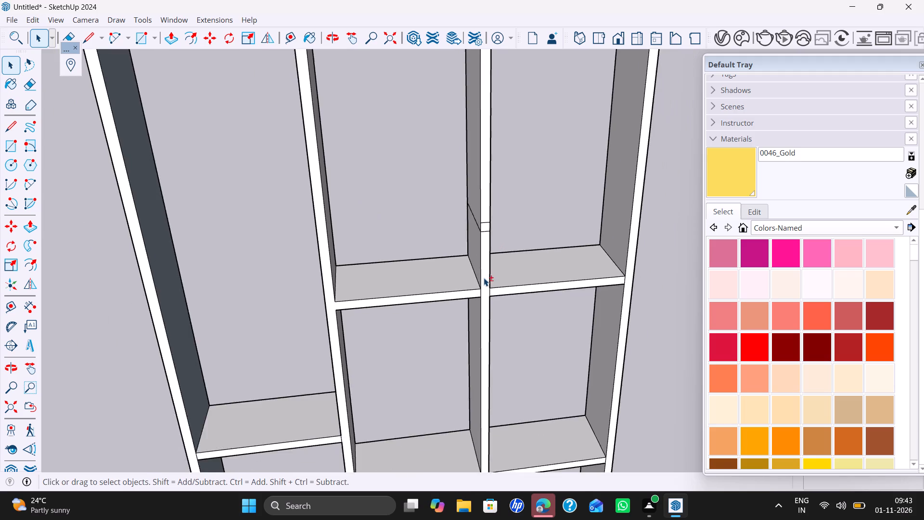
{"action": "scroll", "coordinate": [484, 278], "scroll_direction": "down", "scroll_amount": 1}
{"action": "middle_click_drag", "start_coordinate": [484, 278], "coordinate": [426, 300], "text": "shift"}
{"action": "scroll", "coordinate": [441, 252], "scroll_direction": "up", "scroll_amount": 1}
{"action": "key", "text": "e"}
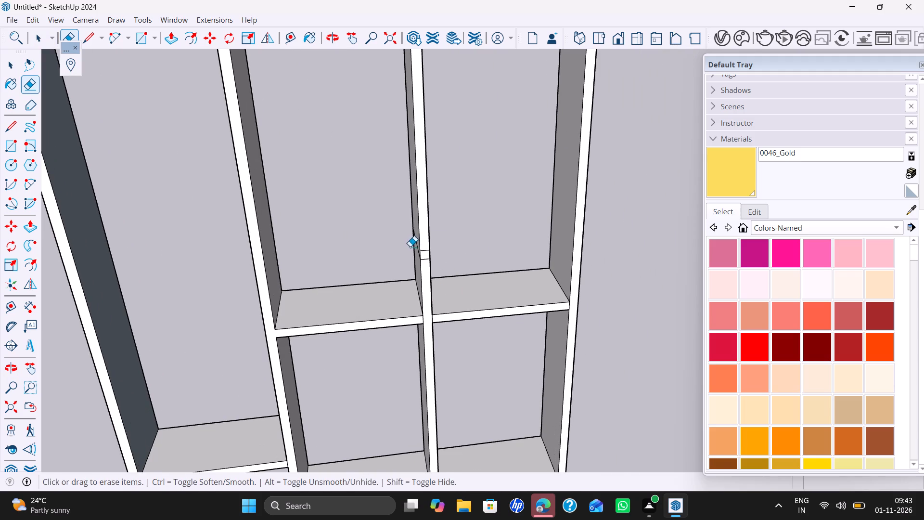
{"action": "scroll", "coordinate": [410, 247], "scroll_direction": "up", "scroll_amount": 6}
{"action": "middle_click_drag", "start_coordinate": [442, 245], "coordinate": [537, 213]}
{"action": "left_click_drag", "start_coordinate": [437, 236], "coordinate": [433, 265]}
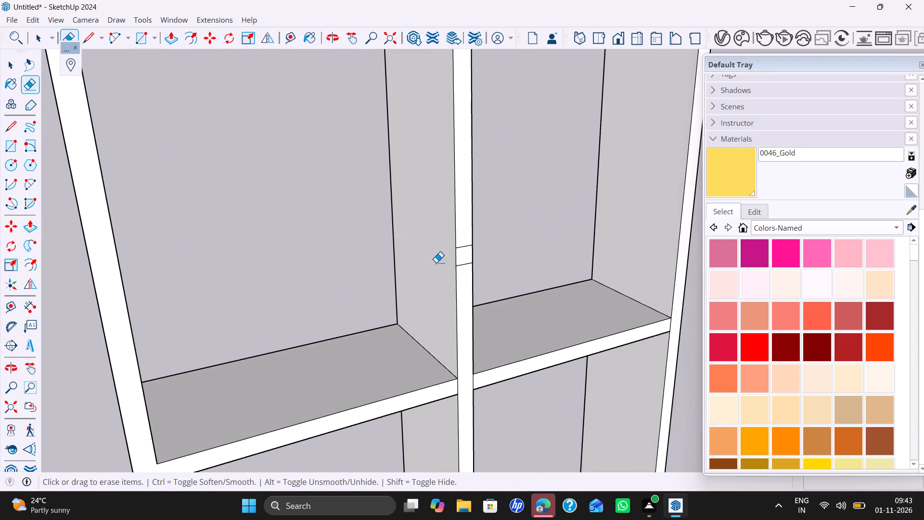
{"action": "scroll", "coordinate": [466, 253], "scroll_direction": "up", "scroll_amount": 2}
{"action": "left_click_drag", "start_coordinate": [464, 240], "coordinate": [460, 271]}
{"action": "scroll", "coordinate": [522, 245], "scroll_direction": "down", "scroll_amount": 5}
{"action": "middle_click_drag", "start_coordinate": [523, 252], "coordinate": [496, 264]}
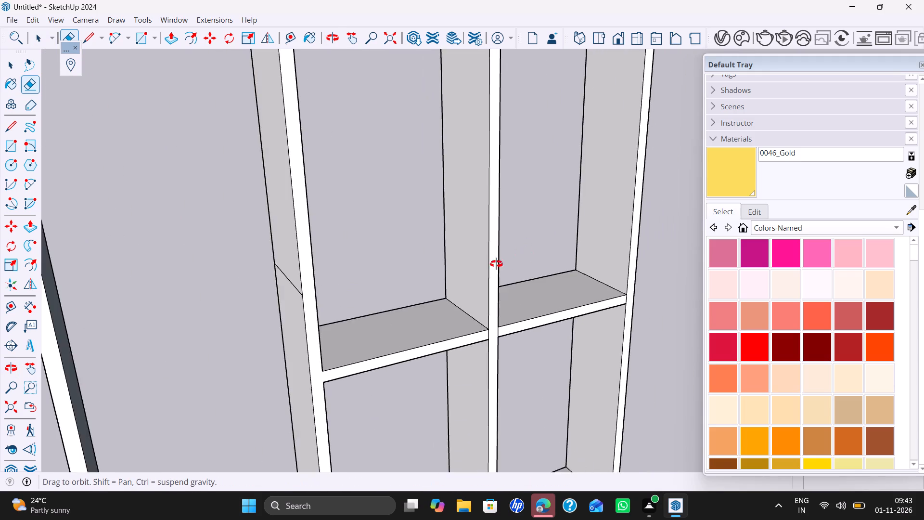
{"action": "middle_click_drag", "start_coordinate": [496, 264], "coordinate": [267, 268]}
{"action": "left_click_drag", "start_coordinate": [466, 248], "coordinate": [463, 235]}
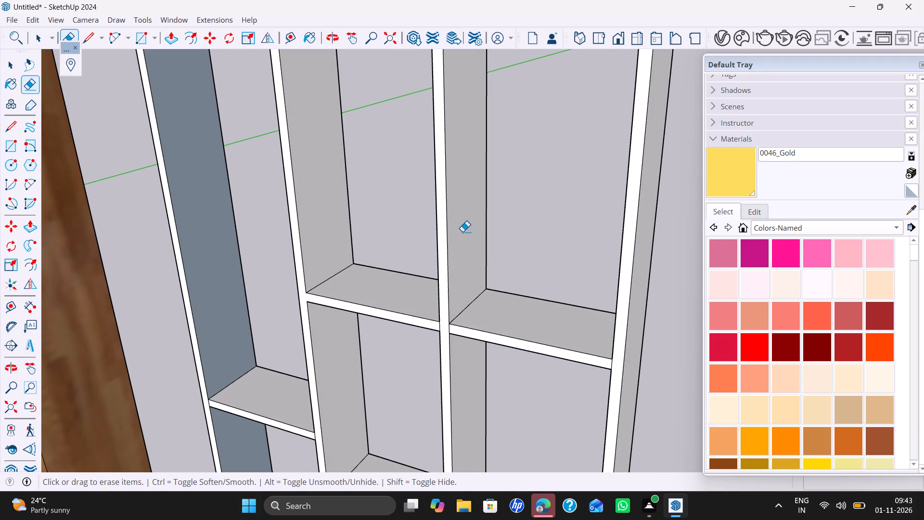
Examine the whole partition unit's shelves, dividers and plinth beside the finished units from different angles.
{"action": "middle_click_drag", "start_coordinate": [380, 233], "coordinate": [480, 231]}
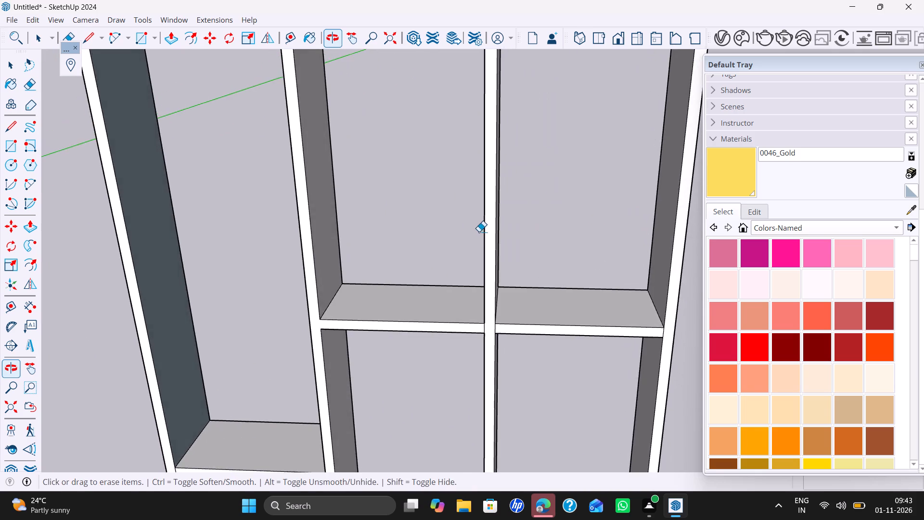
{"action": "scroll", "coordinate": [478, 234], "scroll_direction": "down", "scroll_amount": 6}
{"action": "middle_click_drag", "start_coordinate": [473, 255], "coordinate": [451, 283], "text": "shift"}
{"action": "middle_click_drag", "start_coordinate": [451, 272], "coordinate": [409, 216]}
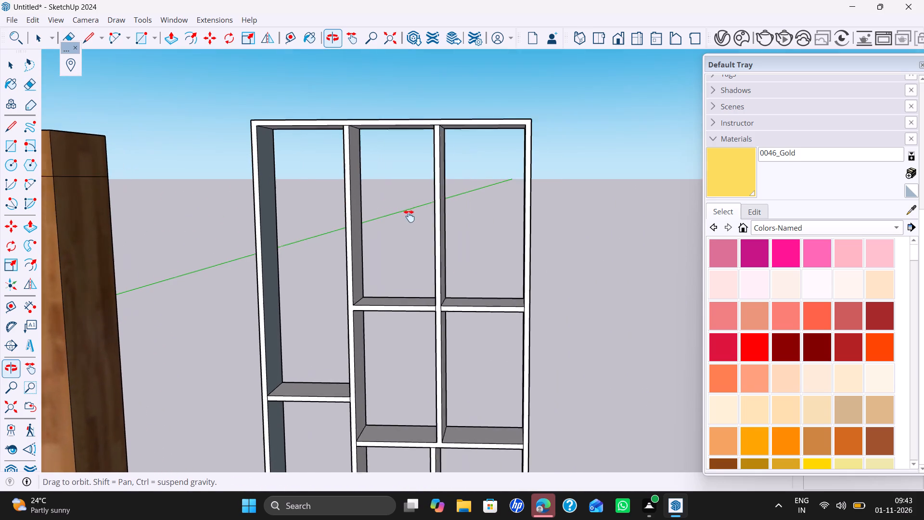
{"action": "middle_click_drag", "start_coordinate": [409, 216], "coordinate": [408, 224]}
{"action": "middle_click_drag", "start_coordinate": [388, 231], "coordinate": [417, 124]}
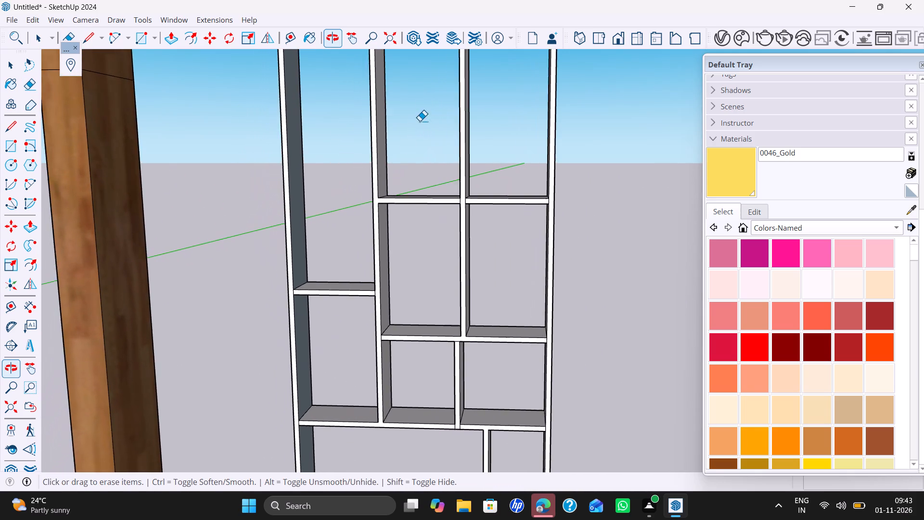
{"action": "scroll", "coordinate": [433, 195], "scroll_direction": "down", "scroll_amount": 6}
{"action": "middle_click_drag", "start_coordinate": [432, 214], "coordinate": [428, 207], "text": "shift"}
{"action": "middle_click_drag", "start_coordinate": [493, 261], "coordinate": [356, 283]}
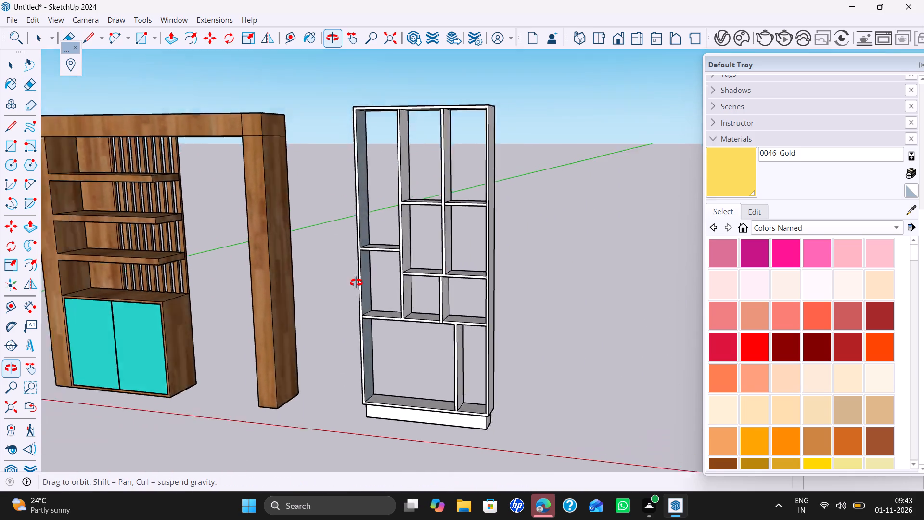
{"action": "middle_click_drag", "start_coordinate": [356, 283], "coordinate": [551, 243]}
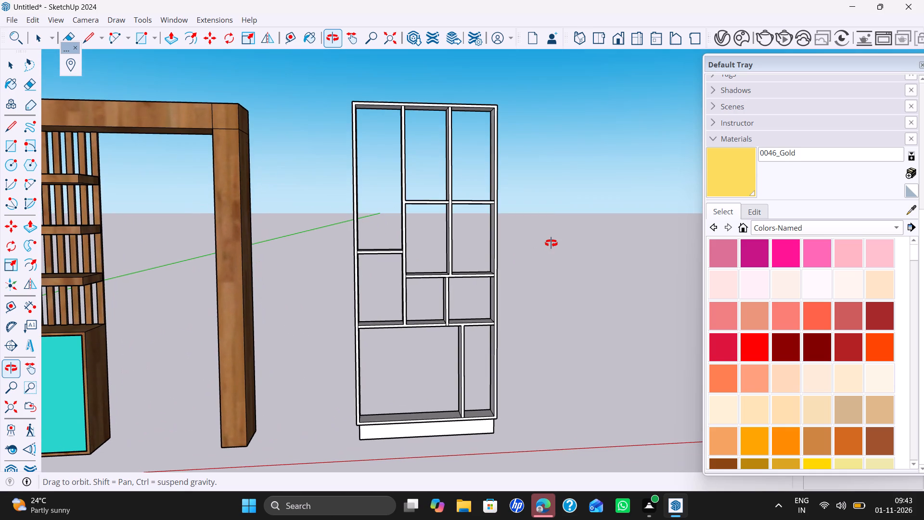
{"action": "middle_click_drag", "start_coordinate": [551, 243], "coordinate": [542, 244]}
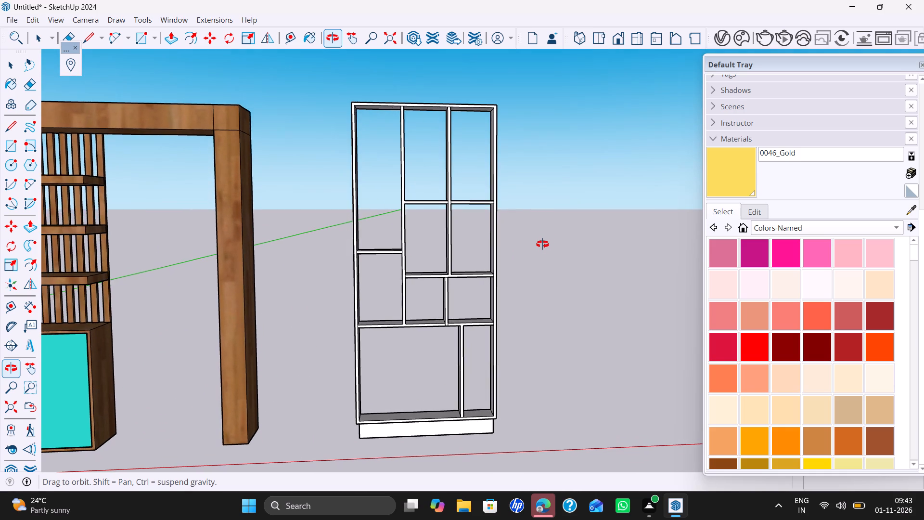
{"action": "middle_click_drag", "start_coordinate": [542, 244], "coordinate": [509, 252]}
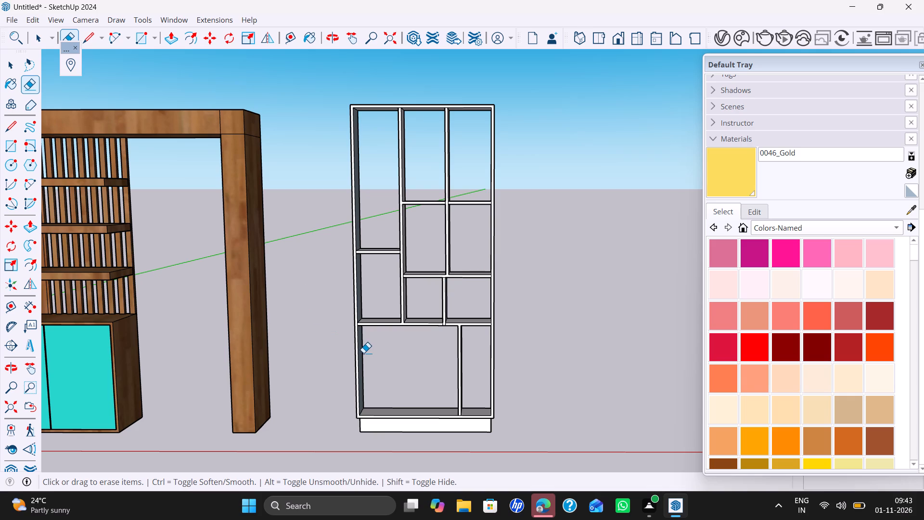
{"action": "scroll", "coordinate": [363, 353], "scroll_direction": "up", "scroll_amount": 5}
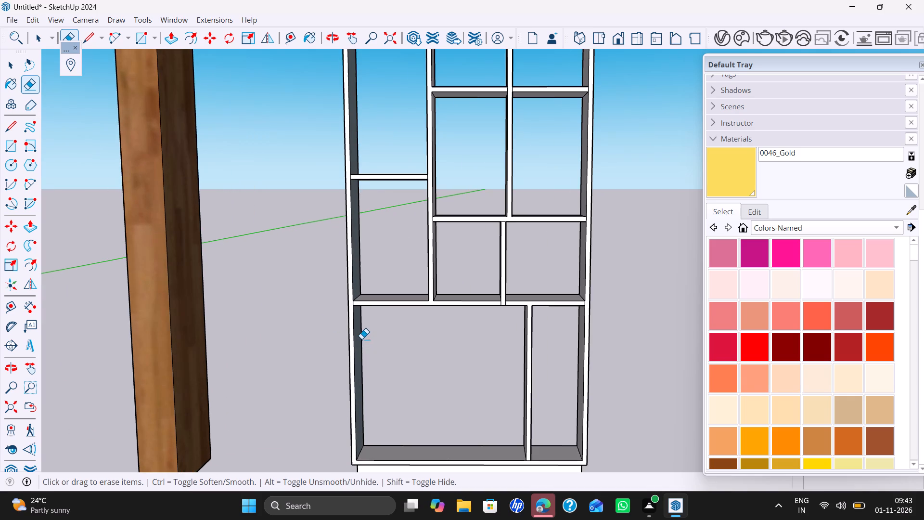
Copy the underside edge of the shelf above the large bottom bay, at the outer side panel, 1.5' along the shelf.
{"action": "key", "text": "space"}
{"action": "middle_click_drag", "start_coordinate": [362, 308], "coordinate": [371, 206]}
{"action": "scroll", "coordinate": [379, 308], "scroll_direction": "up", "scroll_amount": 4}
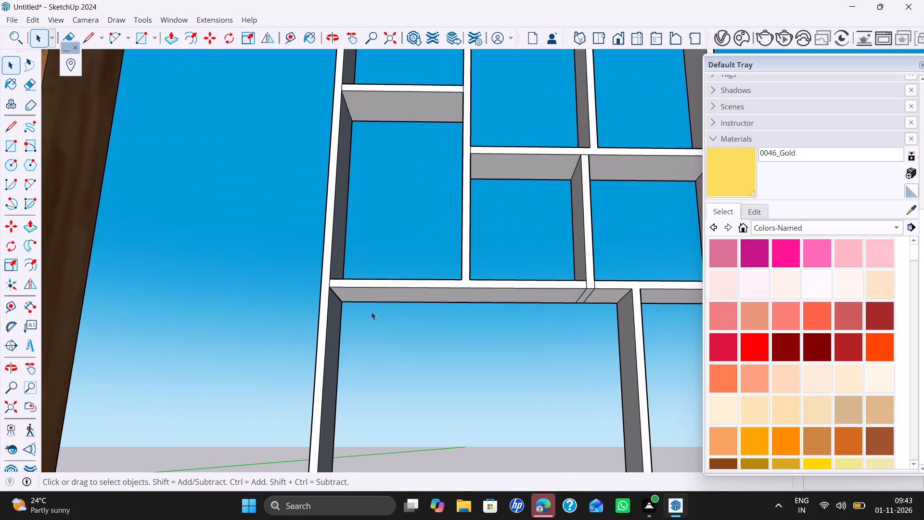
{"action": "left_click", "coordinate": [339, 300]}
{"action": "key", "text": "m"}
{"action": "left_click", "coordinate": [329, 288], "text": "ctrl"}
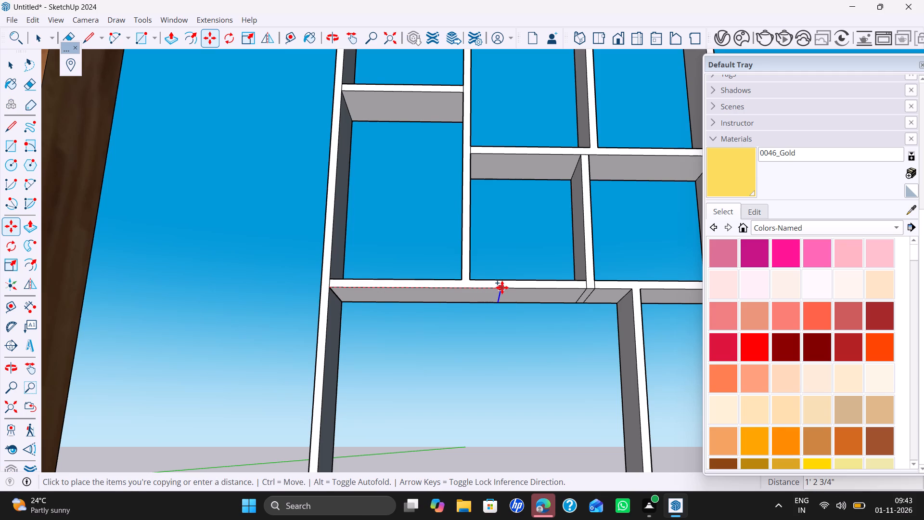
{"action": "type", "text": "1.5"}
{"action": "key", "text": "apostrophe"}
{"action": "key", "text": "Return"}
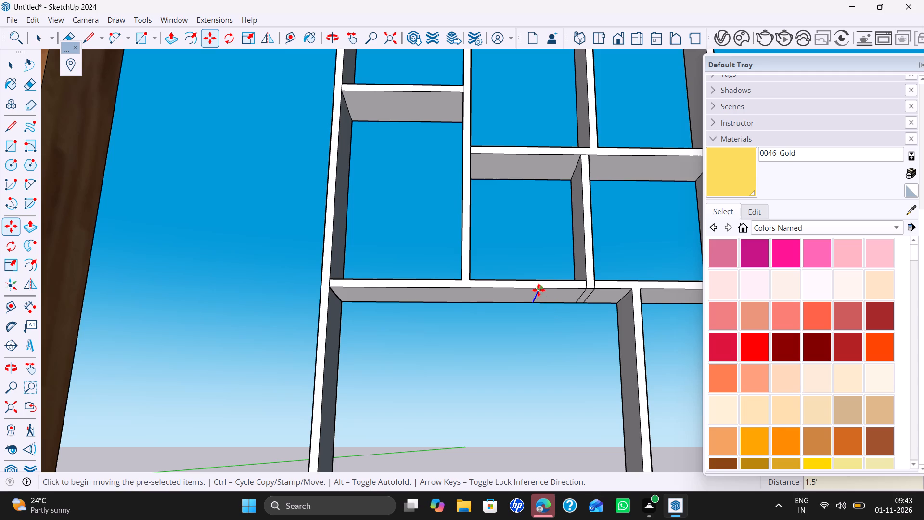
Copy the new underside edge 18 mm back towards the outer side panel to outline a divider strip.
{"action": "left_click", "coordinate": [539, 290]}
{"action": "key", "text": "1"}
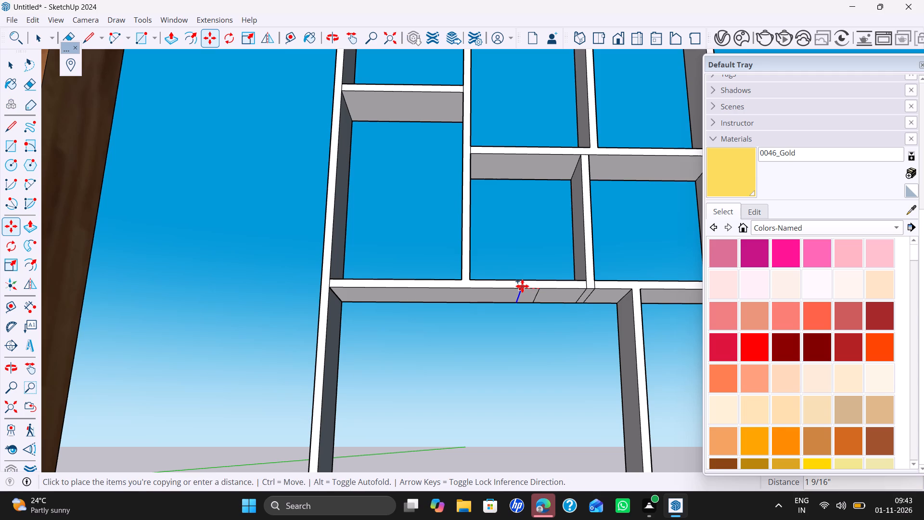
{"action": "key", "text": "8"}
{"action": "type", "text": "mm"}
{"action": "key", "text": "Return"}
Push/Pull the 18 mm strip 1' down from the shelf's underside to form a short hanging divider.
{"action": "key", "text": "p"}
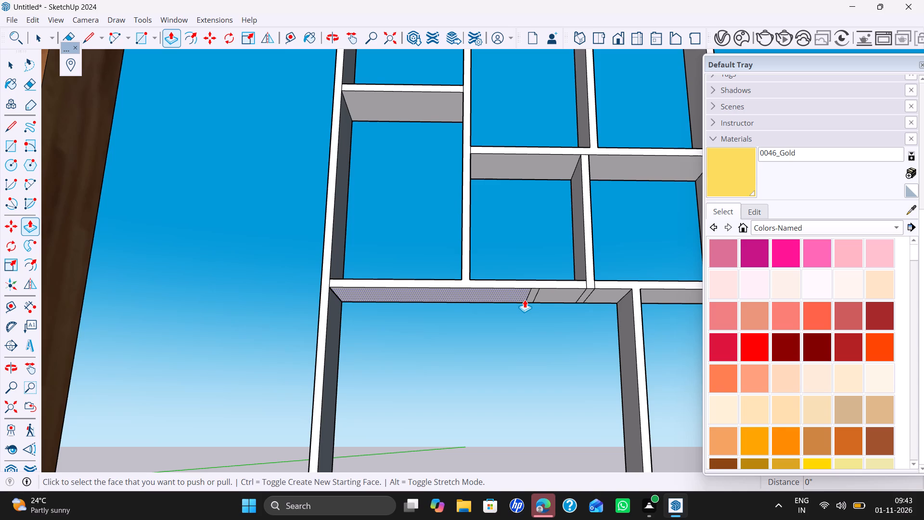
{"action": "left_click", "coordinate": [530, 295]}
{"action": "scroll", "coordinate": [547, 333], "scroll_direction": "down", "scroll_amount": 3}
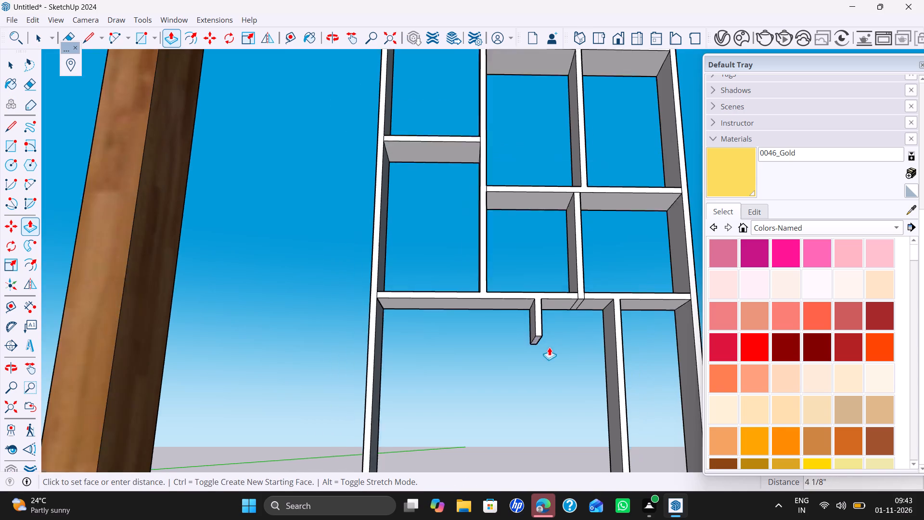
{"action": "scroll", "coordinate": [549, 347], "scroll_direction": "down", "scroll_amount": 1}
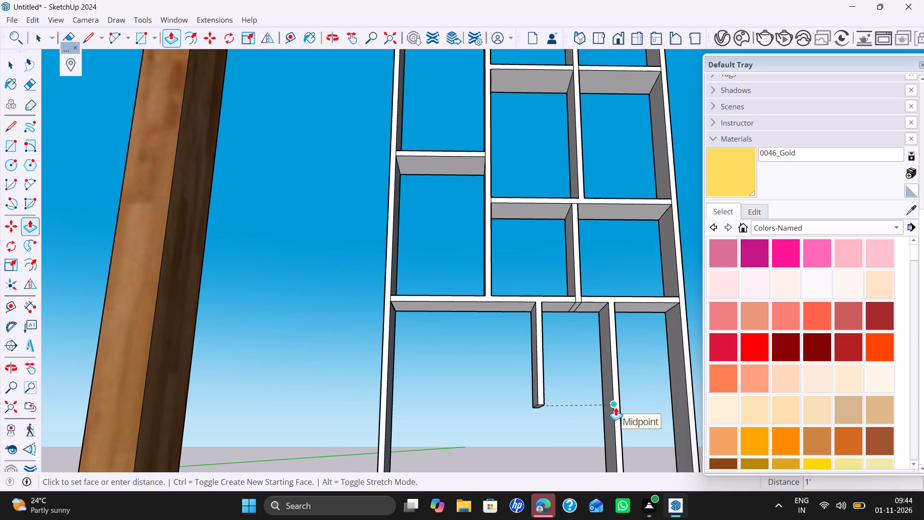
{"action": "left_click", "coordinate": [616, 407]}
Push/Pull the hanging divider's bottom face 18 mm upwards with a new starting face, marking a shelf thickness at its lower end.
{"action": "middle_click_drag", "start_coordinate": [561, 366], "coordinate": [550, 326]}
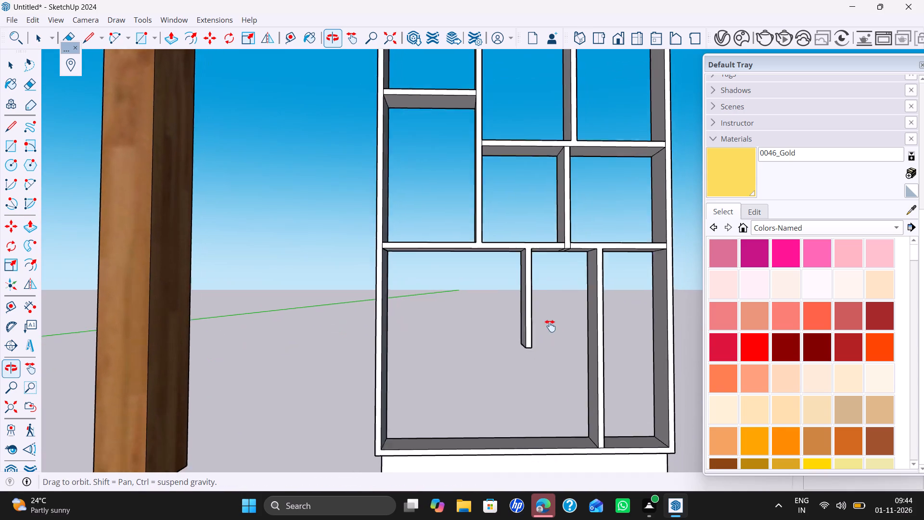
{"action": "middle_click_drag", "start_coordinate": [550, 326], "coordinate": [550, 317]}
{"action": "middle_click_drag", "start_coordinate": [545, 318], "coordinate": [584, 234]}
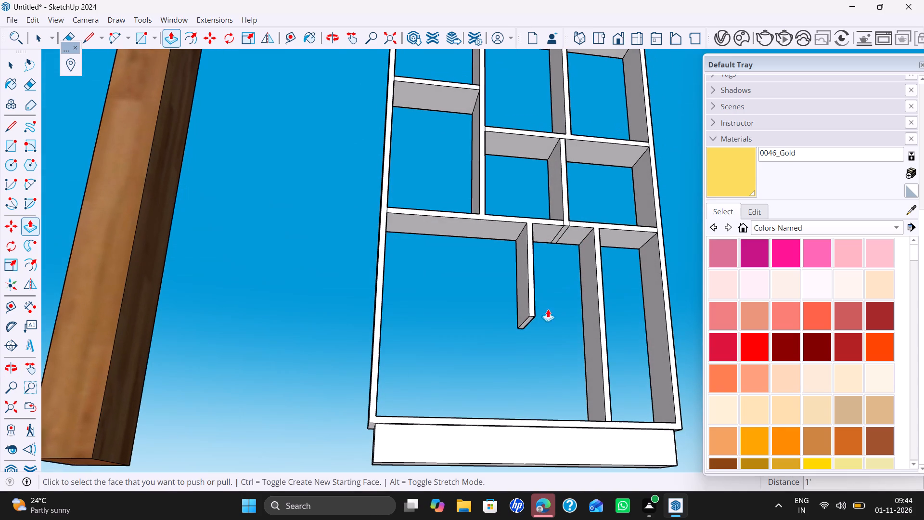
{"action": "left_click", "coordinate": [532, 318]}
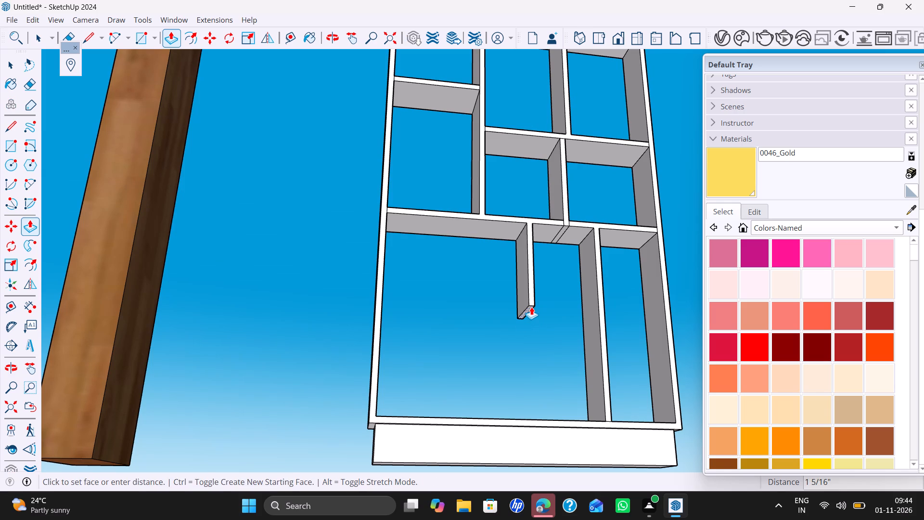
{"action": "key", "text": "Left"}
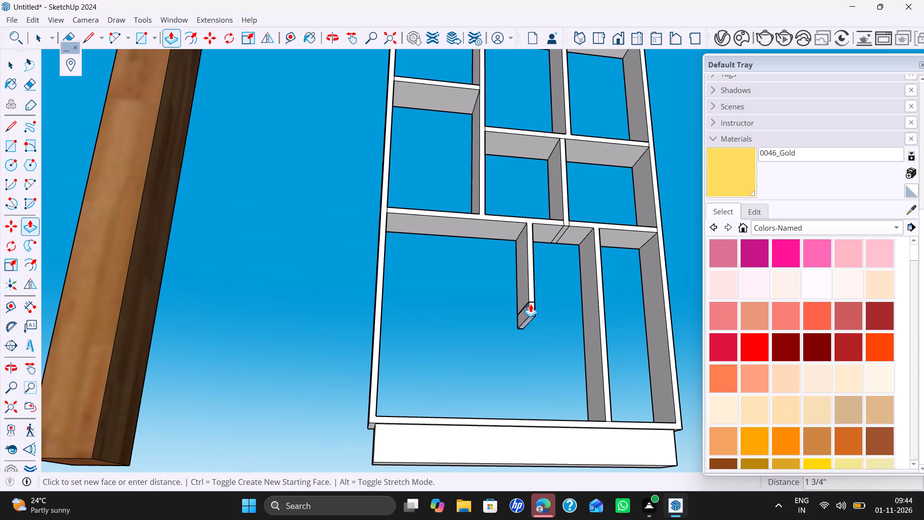
{"action": "type", "text": "18"}
{"action": "type", "text": "mm"}
{"action": "key", "text": "Return"}
Push/Pull the 18 mm face at the hanging divider's lower end about 1' 5 5/16" across to the outer side panel as a shelf.
{"action": "scroll", "coordinate": [539, 296], "scroll_direction": "up", "scroll_amount": 1}
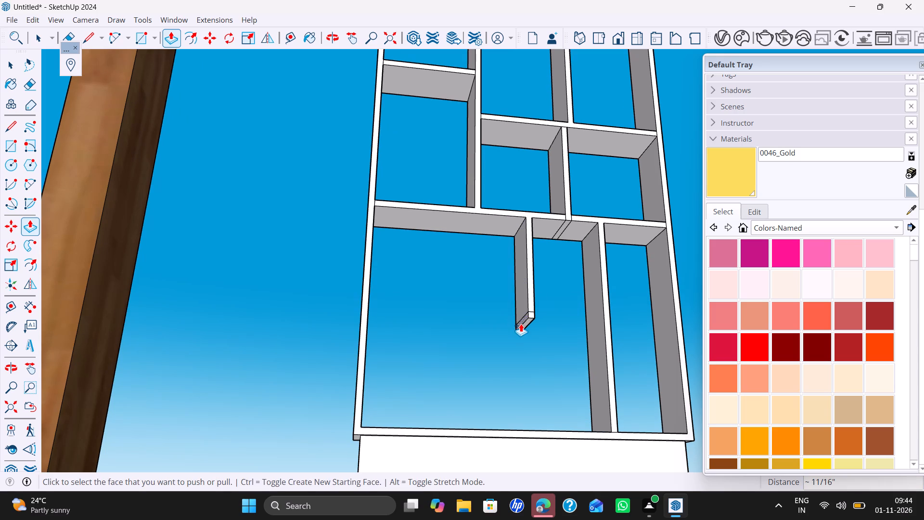
{"action": "left_click", "coordinate": [521, 324]}
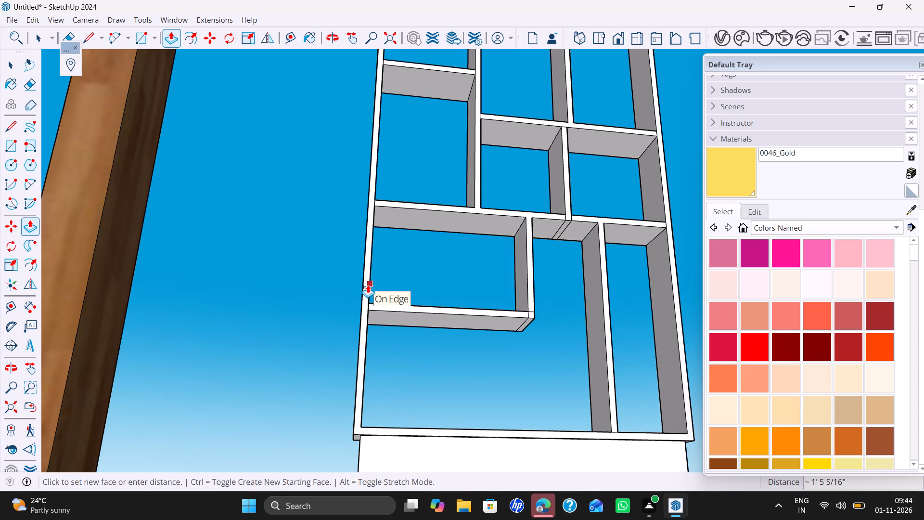
{"action": "left_click", "coordinate": [368, 285]}
Erase the leftover edges on the underside, front and side faces where the new shelf meets the hanging divider.
{"action": "key", "text": "w"}
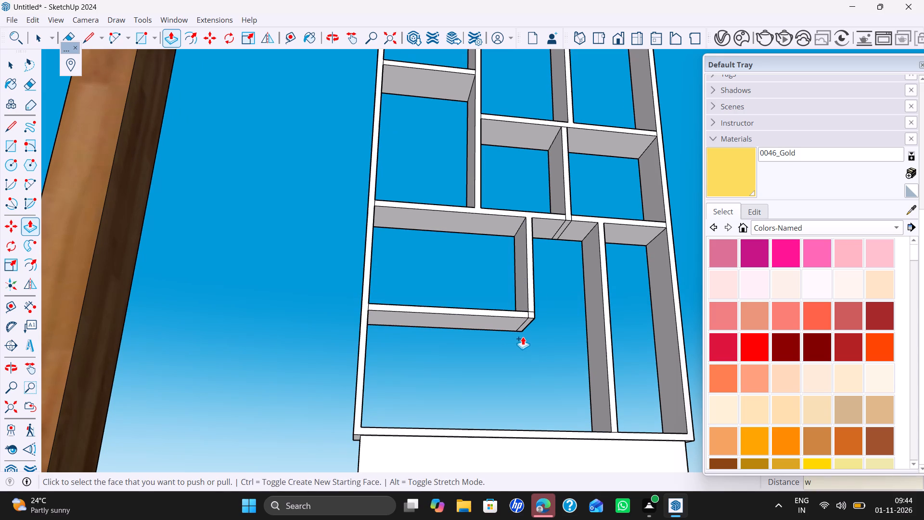
{"action": "key", "text": "e"}
{"action": "left_click", "coordinate": [523, 324]}
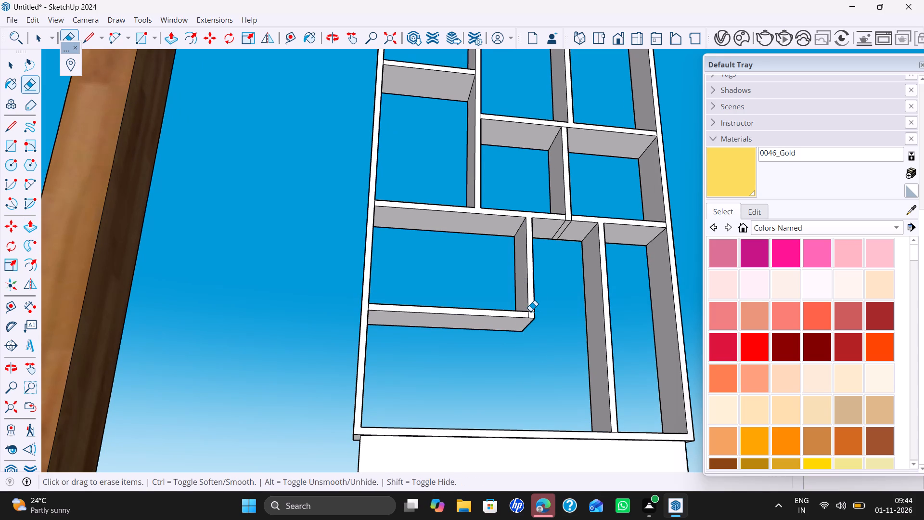
{"action": "scroll", "coordinate": [530, 311], "scroll_direction": "up", "scroll_amount": 4}
{"action": "left_click", "coordinate": [530, 311]}
{"action": "left_click", "coordinate": [528, 317]}
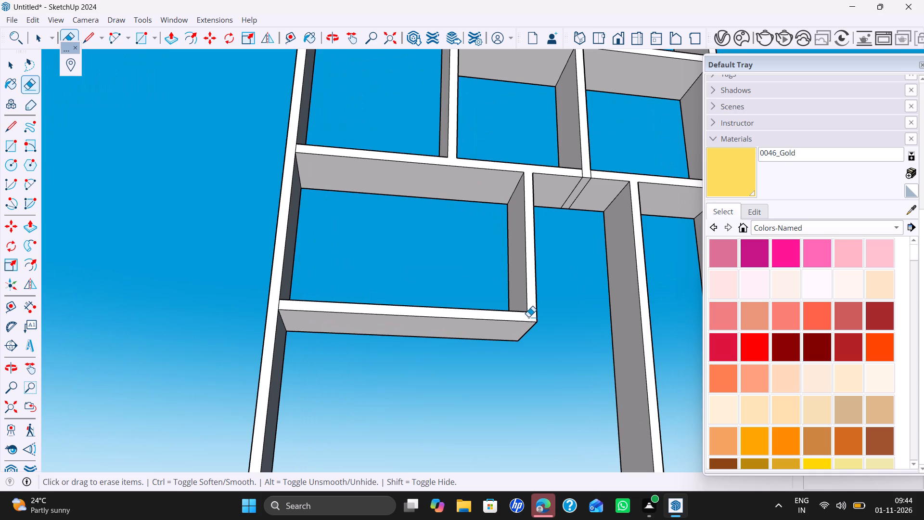
{"action": "middle_click_drag", "start_coordinate": [540, 311], "coordinate": [439, 362]}
{"action": "left_click", "coordinate": [511, 330]}
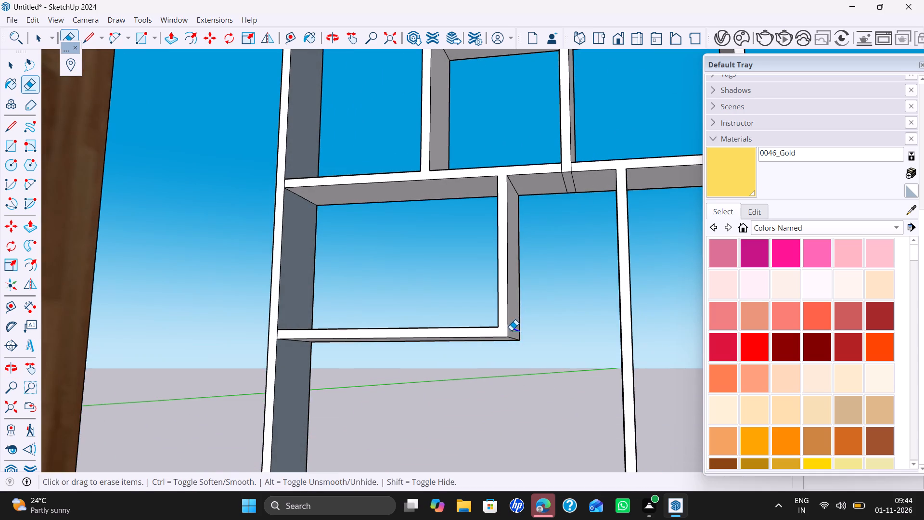
Erase the leftover divider edges on the underside and front face of the shelf above the bottom bays.
{"action": "left_click_drag", "start_coordinate": [579, 178], "coordinate": [561, 182]}
{"action": "scroll", "coordinate": [567, 165], "scroll_direction": "up", "scroll_amount": 1}
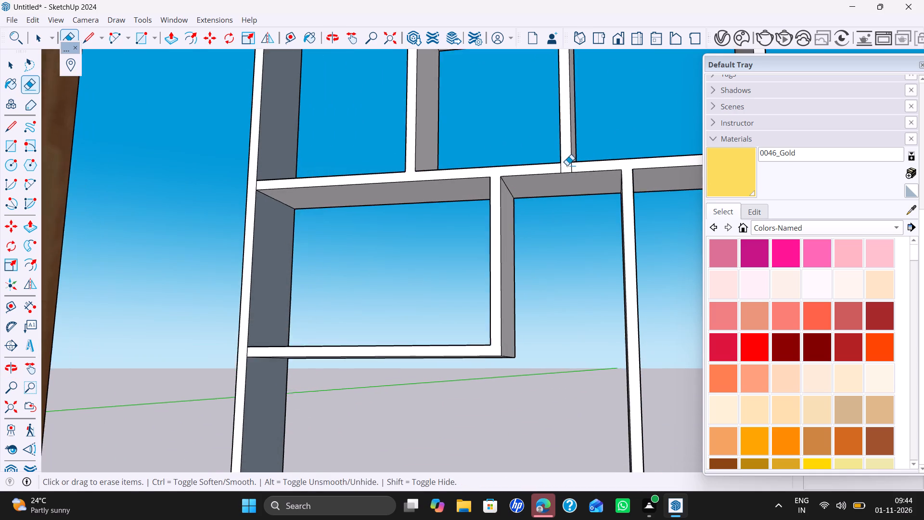
{"action": "scroll", "coordinate": [567, 165], "scroll_direction": "up", "scroll_amount": 3}
{"action": "left_click", "coordinate": [574, 170]}
{"action": "left_click_drag", "start_coordinate": [567, 170], "coordinate": [574, 171]}
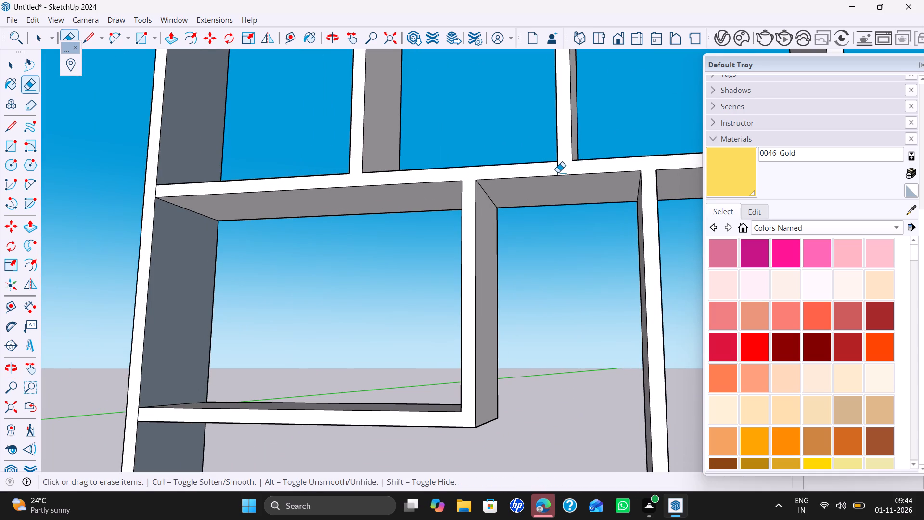
{"action": "left_click", "coordinate": [558, 172]}
Examine the whole partition unit, including the new stepped box in its lower bay, from different angles and distances.
{"action": "middle_click_drag", "start_coordinate": [573, 172], "coordinate": [605, 163]}
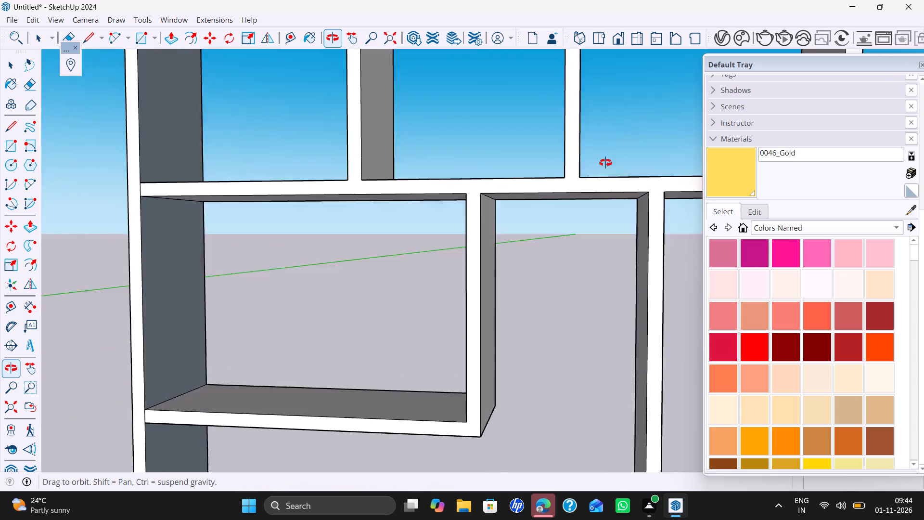
{"action": "middle_click_drag", "start_coordinate": [605, 163], "coordinate": [642, 425]}
{"action": "scroll", "coordinate": [503, 273], "scroll_direction": "down", "scroll_amount": 6}
{"action": "scroll", "coordinate": [540, 241], "scroll_direction": "down", "scroll_amount": 2}
{"action": "middle_click_drag", "start_coordinate": [529, 245], "coordinate": [495, 260], "text": "shift"}
{"action": "scroll", "coordinate": [511, 253], "scroll_direction": "down", "scroll_amount": 1, "text": "shift"}
{"action": "middle_click_drag", "start_coordinate": [518, 261], "coordinate": [496, 12]}
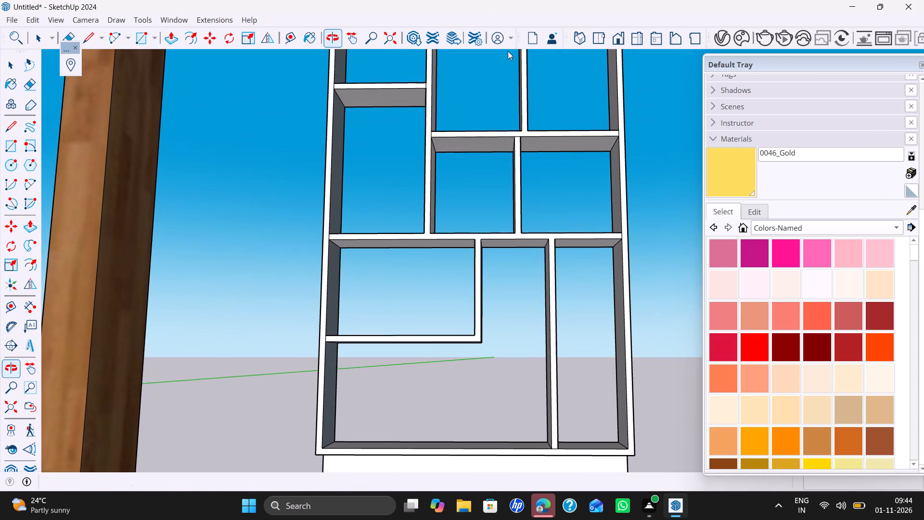
{"action": "middle_click_drag", "start_coordinate": [617, 187], "coordinate": [598, 193]}
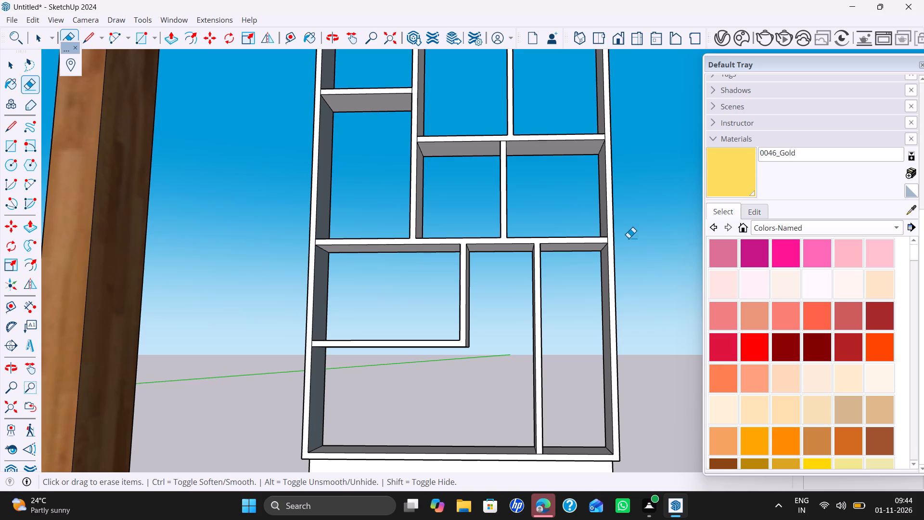
{"action": "key", "text": "space"}
{"action": "scroll", "coordinate": [628, 210], "scroll_direction": "down", "scroll_amount": 3}
{"action": "middle_click_drag", "start_coordinate": [627, 216], "coordinate": [596, 286], "text": "shift"}
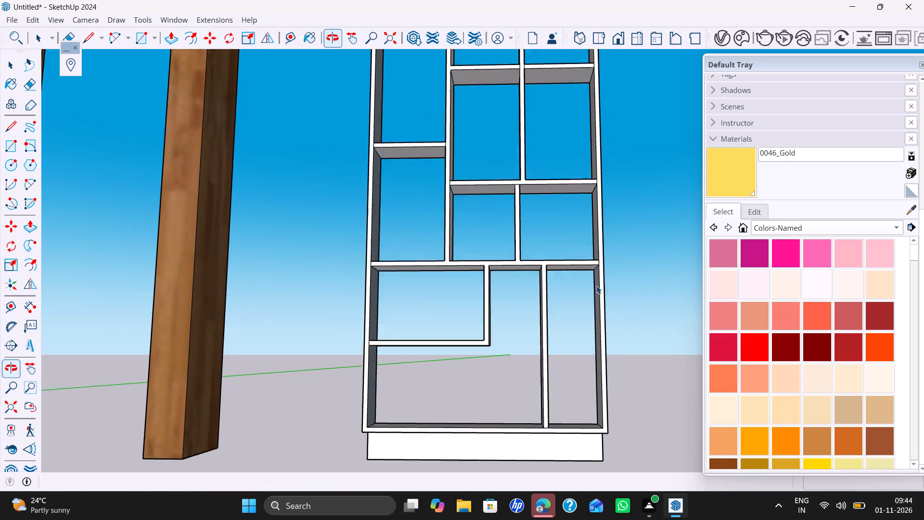
{"action": "middle_click_drag", "start_coordinate": [599, 274], "coordinate": [472, 275]}
{"action": "middle_click_drag", "start_coordinate": [496, 196], "coordinate": [529, 296], "text": "shift"}
{"action": "middle_click_drag", "start_coordinate": [502, 181], "coordinate": [506, 229]}
{"action": "scroll", "coordinate": [505, 220], "scroll_direction": "up", "scroll_amount": 1, "text": "shift"}
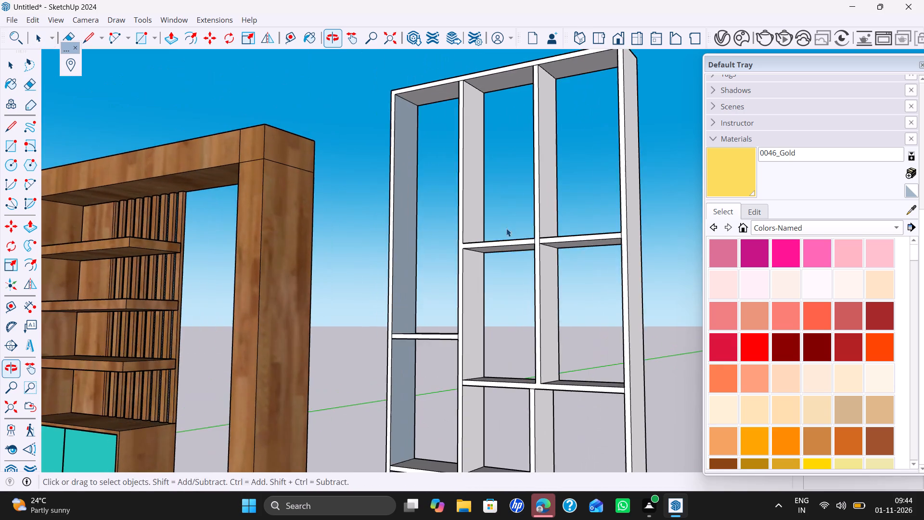
{"action": "middle_click_drag", "start_coordinate": [506, 228], "coordinate": [653, 300]}
{"action": "scroll", "coordinate": [654, 276], "scroll_direction": "down", "scroll_amount": 4}
{"action": "middle_click_drag", "start_coordinate": [642, 279], "coordinate": [561, 185], "text": "shift"}
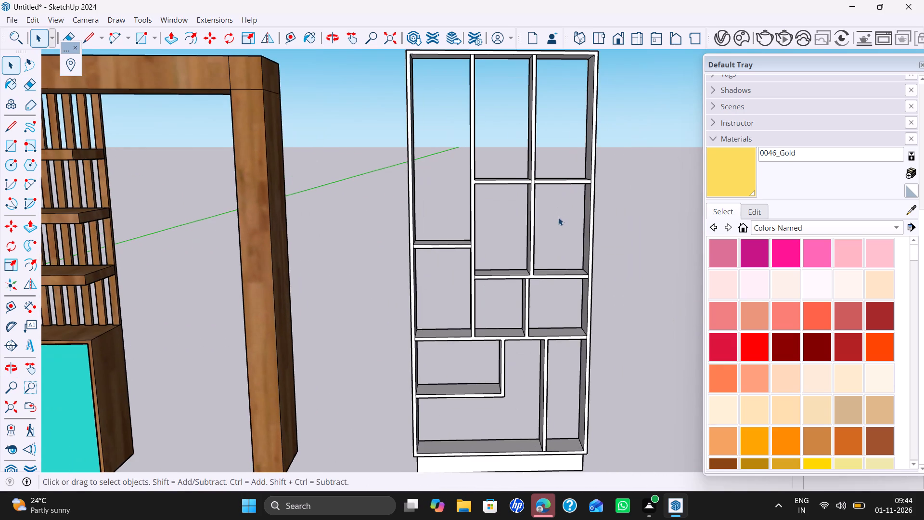
{"action": "middle_click_drag", "start_coordinate": [567, 227], "coordinate": [552, 197], "text": "shift"}
{"action": "middle_click_drag", "start_coordinate": [554, 228], "coordinate": [543, 150]}
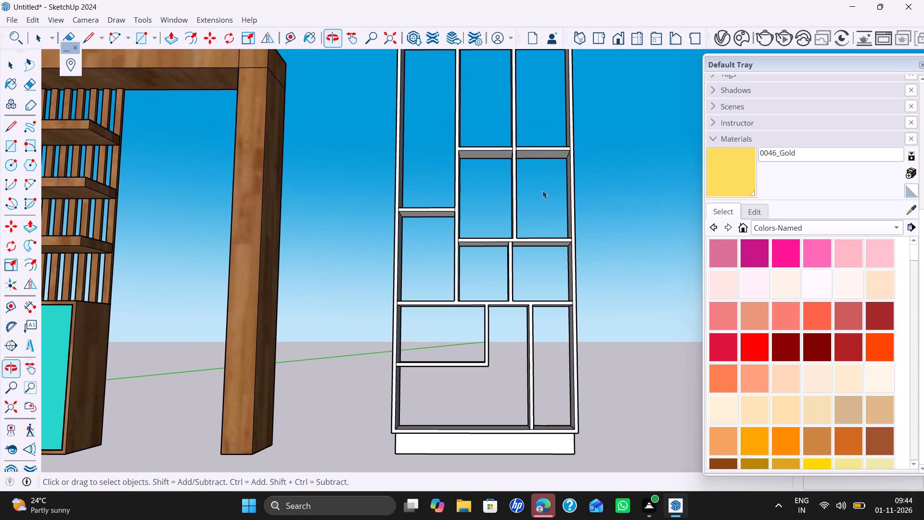
{"action": "middle_click_drag", "start_coordinate": [564, 310], "coordinate": [558, 237], "text": "shift"}
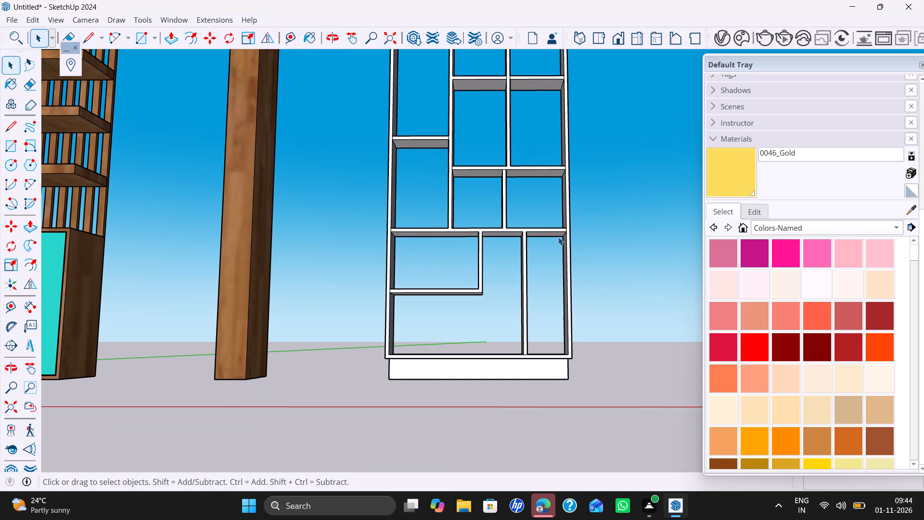
{"action": "scroll", "coordinate": [551, 246], "scroll_direction": "down", "scroll_amount": 2}
{"action": "middle_click_drag", "start_coordinate": [550, 247], "coordinate": [558, 204], "text": "shift"}
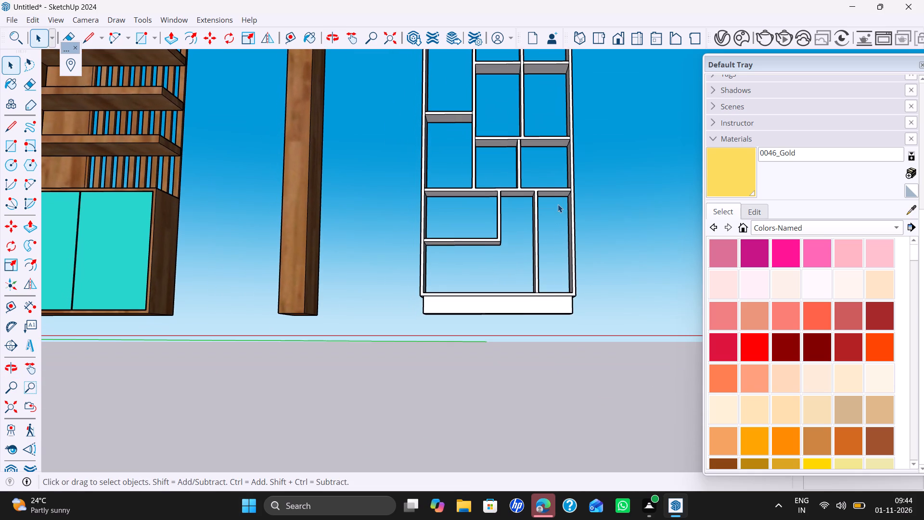
{"action": "scroll", "coordinate": [558, 204], "scroll_direction": "down", "scroll_amount": 1}
{"action": "scroll", "coordinate": [511, 127], "scroll_direction": "down", "scroll_amount": 2}
{"action": "middle_click_drag", "start_coordinate": [506, 150], "coordinate": [509, 275], "text": "shift"}
{"action": "middle_click_drag", "start_coordinate": [501, 175], "coordinate": [501, 208]}
{"action": "scroll", "coordinate": [528, 325], "scroll_direction": "up", "scroll_amount": 3}
{"action": "middle_click_drag", "start_coordinate": [526, 353], "coordinate": [538, 286], "text": "shift"}
{"action": "middle_click_drag", "start_coordinate": [560, 310], "coordinate": [604, 328]}
{"action": "scroll", "coordinate": [604, 328], "scroll_direction": "up", "scroll_amount": 1}
{"action": "scroll", "coordinate": [564, 317], "scroll_direction": "up", "scroll_amount": 4}
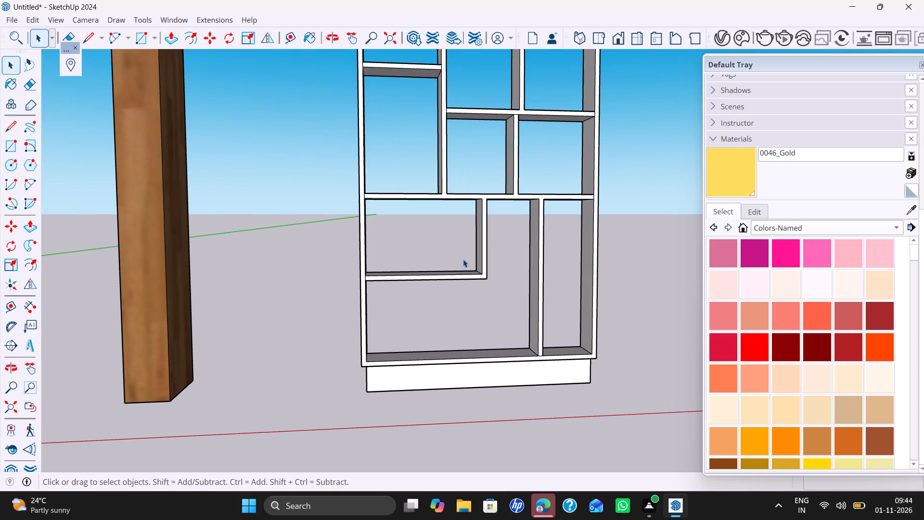
Push/Pull the hanging divider's face inside the stepped box 2" further into the box.
{"action": "key", "text": "o"}
{"action": "scroll", "coordinate": [475, 246], "scroll_direction": "up", "scroll_amount": 1}
{"action": "key", "text": "i"}
{"action": "scroll", "coordinate": [475, 246], "scroll_direction": "up", "scroll_amount": 1}
{"action": "type", "text": "op"}
{"action": "scroll", "coordinate": [482, 247], "scroll_direction": "up", "scroll_amount": 3}
{"action": "left_click", "coordinate": [483, 243]}
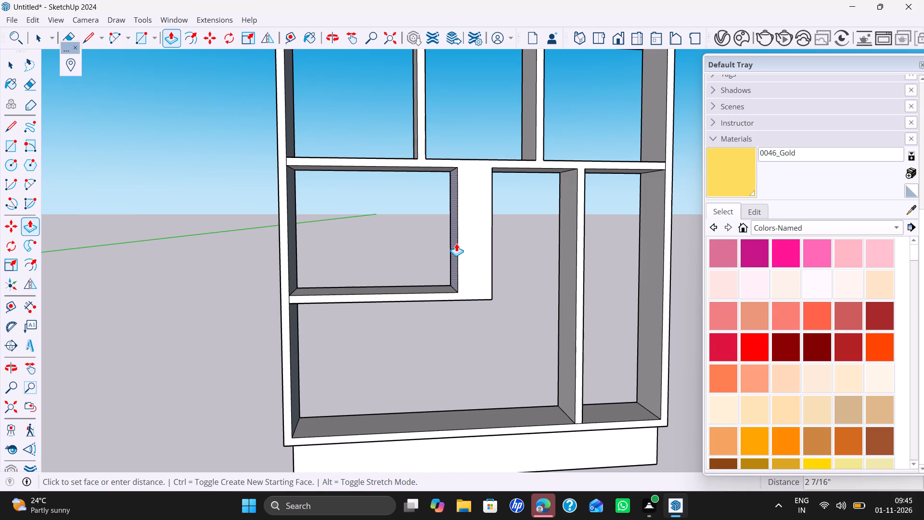
{"action": "type", "text": "2\""}
{"action": "key", "text": "Return"}
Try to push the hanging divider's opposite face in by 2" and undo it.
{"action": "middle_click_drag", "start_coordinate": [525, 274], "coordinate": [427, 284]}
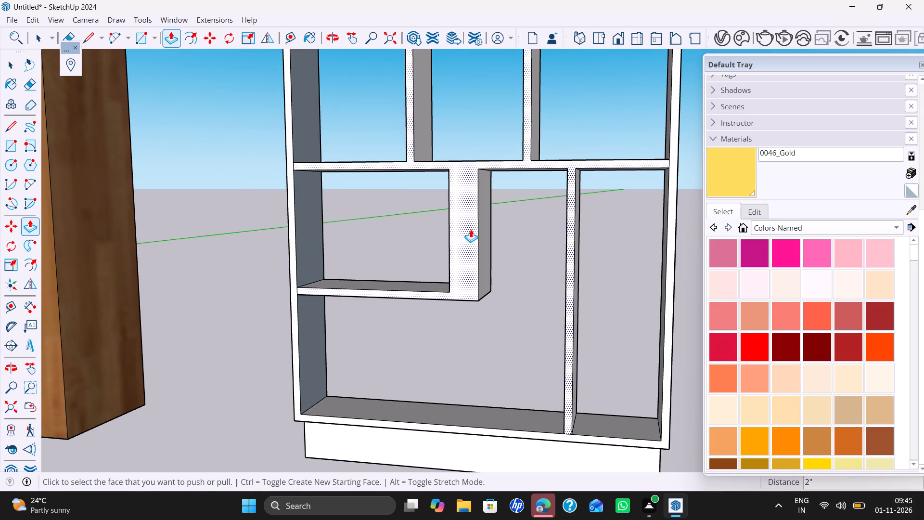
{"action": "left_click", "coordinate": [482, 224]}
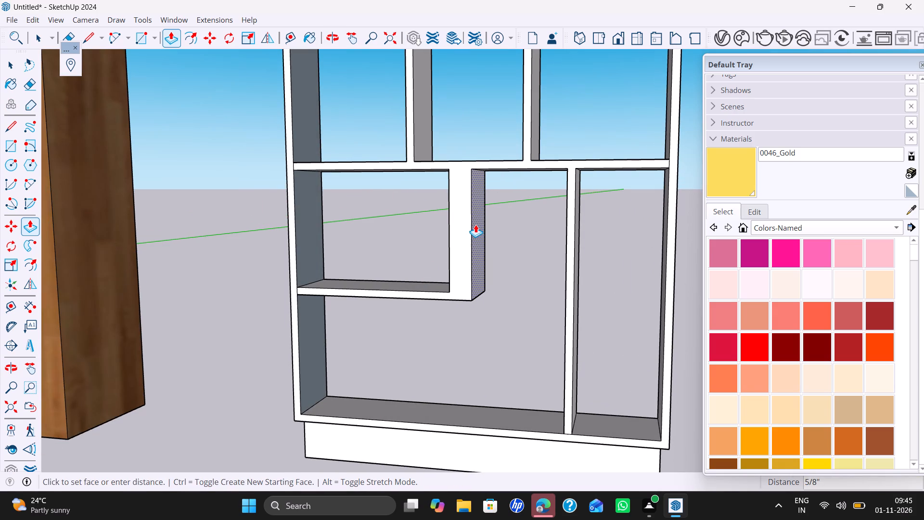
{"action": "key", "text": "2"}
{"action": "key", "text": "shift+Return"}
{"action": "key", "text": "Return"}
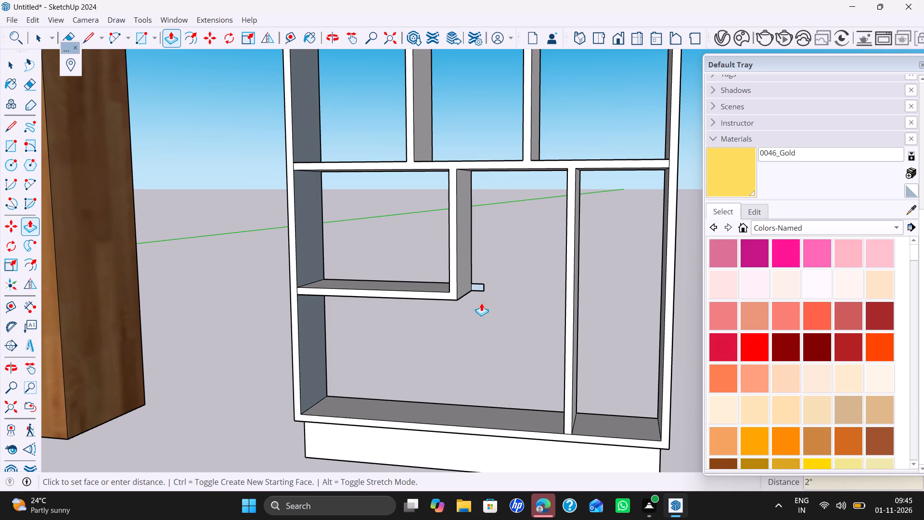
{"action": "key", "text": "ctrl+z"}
Push/Pull the hanging divider's face outside the stepped box inward by 2".
{"action": "left_click", "coordinate": [485, 274]}
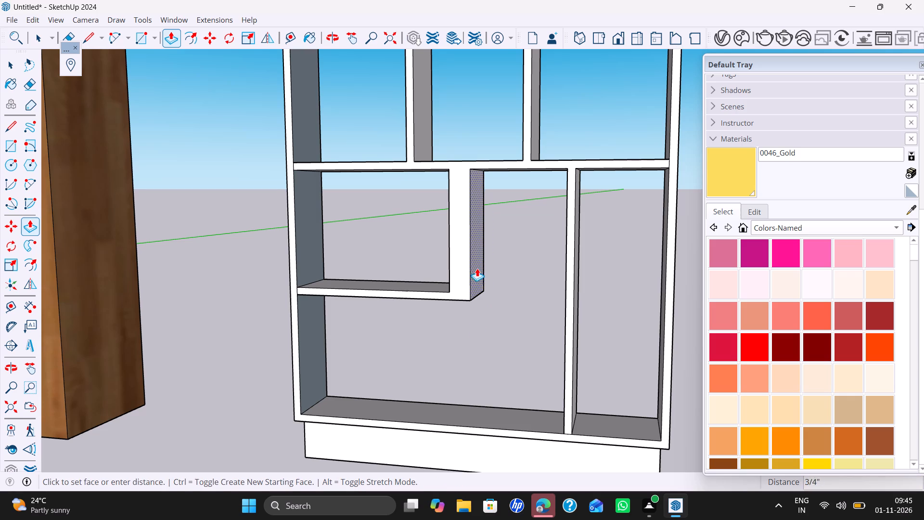
{"action": "key", "text": "2"}
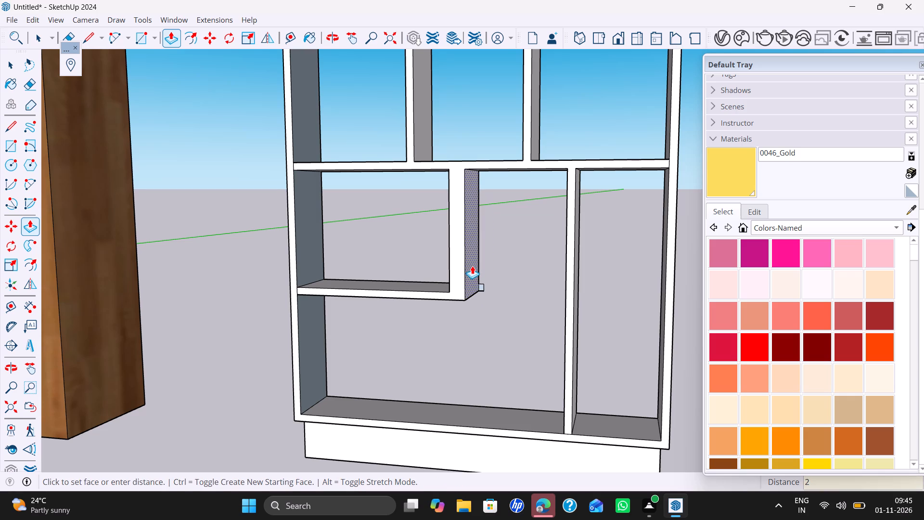
{"action": "key", "text": "shift+quotedbl"}
{"action": "key", "text": "Return"}
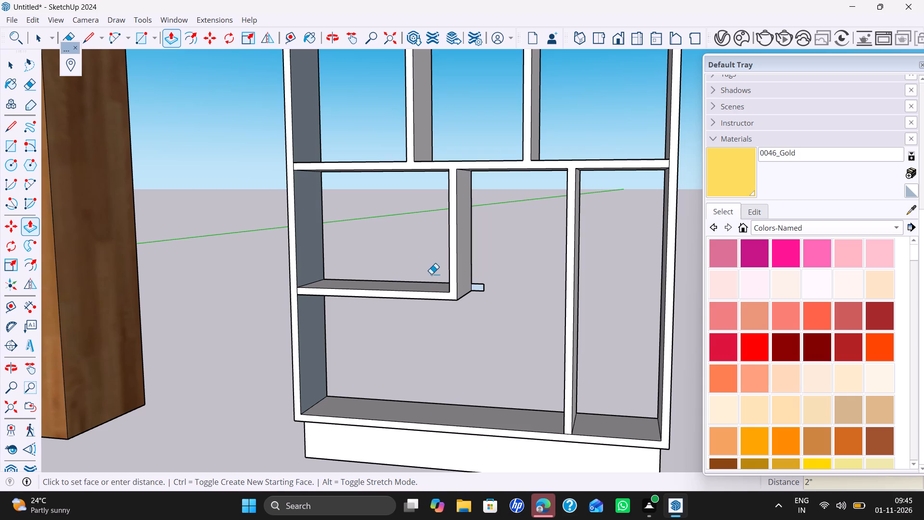
Erase the leftover sliver beside the hanging divider's lower end, where the divider was pushed back.
{"action": "key", "text": "e"}
{"action": "left_click_drag", "start_coordinate": [479, 284], "coordinate": [483, 290]}
{"action": "scroll", "coordinate": [478, 282], "scroll_direction": "up", "scroll_amount": 3}
{"action": "scroll", "coordinate": [423, 267], "scroll_direction": "up", "scroll_amount": 4}
{"action": "middle_click_drag", "start_coordinate": [405, 251], "coordinate": [0, 211]}
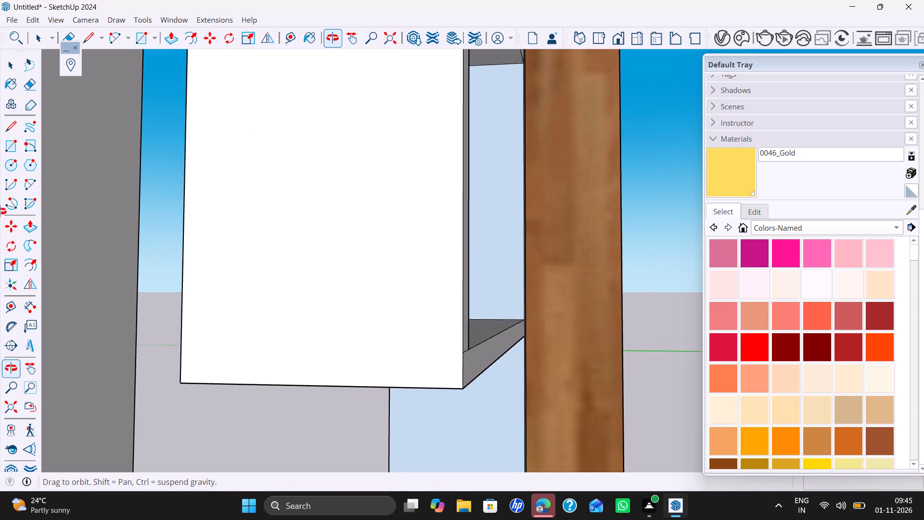
{"action": "middle_click_drag", "start_coordinate": [0, 211], "coordinate": [594, 329]}
{"action": "scroll", "coordinate": [598, 318], "scroll_direction": "up", "scroll_amount": 1}
{"action": "scroll", "coordinate": [570, 322], "scroll_direction": "down", "scroll_amount": 12}
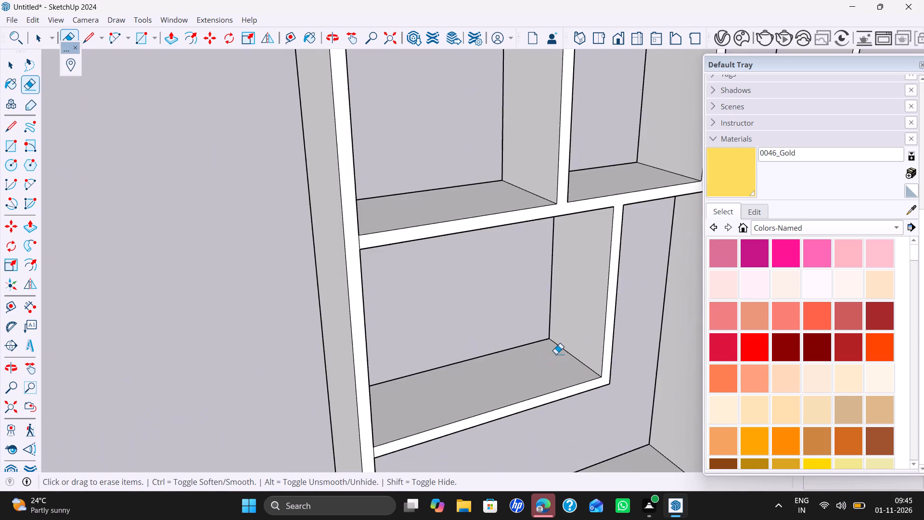
{"action": "scroll", "coordinate": [594, 356], "scroll_direction": "up", "scroll_amount": 1}
{"action": "scroll", "coordinate": [592, 358], "scroll_direction": "down", "scroll_amount": 3}
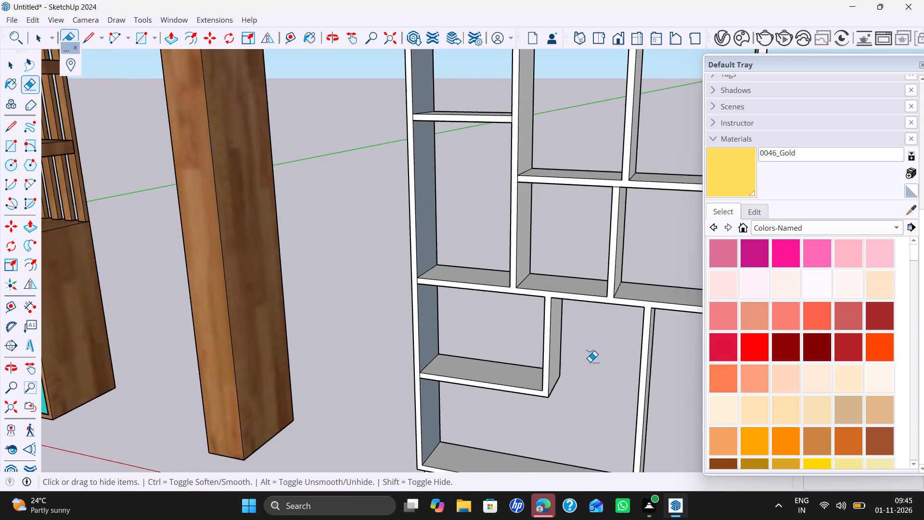
Push/Pull the tall bottom divider's face 2" toward the hanging divider of the stepped box.
{"action": "middle_click_drag", "start_coordinate": [590, 362], "coordinate": [489, 338], "text": "shift"}
{"action": "middle_click_drag", "start_coordinate": [494, 339], "coordinate": [572, 309]}
{"action": "scroll", "coordinate": [558, 353], "scroll_direction": "down", "scroll_amount": 3}
{"action": "middle_click_drag", "start_coordinate": [558, 355], "coordinate": [536, 321], "text": "shift"}
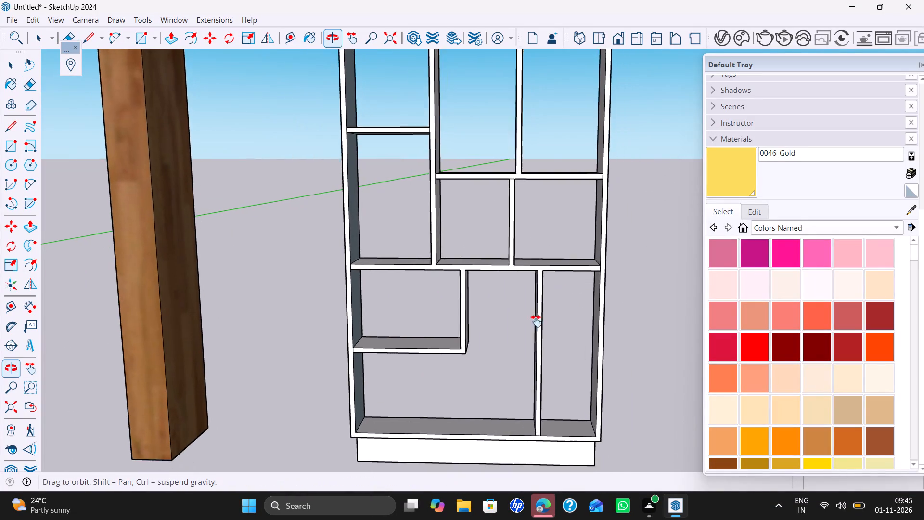
{"action": "middle_click_drag", "start_coordinate": [536, 321], "coordinate": [533, 317], "text": "shift"}
{"action": "scroll", "coordinate": [526, 334], "scroll_direction": "up", "scroll_amount": 1}
{"action": "key", "text": "space"}
{"action": "middle_click_drag", "start_coordinate": [542, 347], "coordinate": [610, 352]}
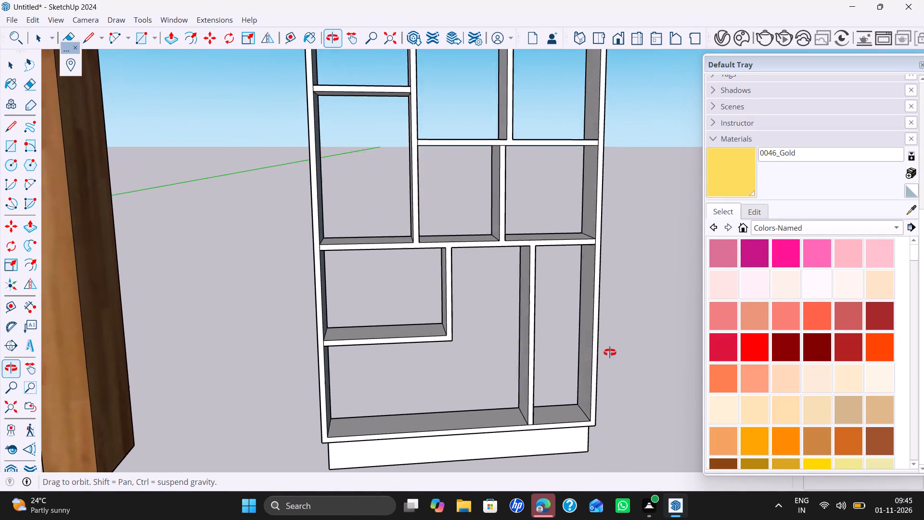
{"action": "middle_click_drag", "start_coordinate": [610, 352], "coordinate": [611, 349]}
{"action": "key", "text": "bracketleft"}
{"action": "scroll", "coordinate": [519, 322], "scroll_direction": "up", "scroll_amount": 2}
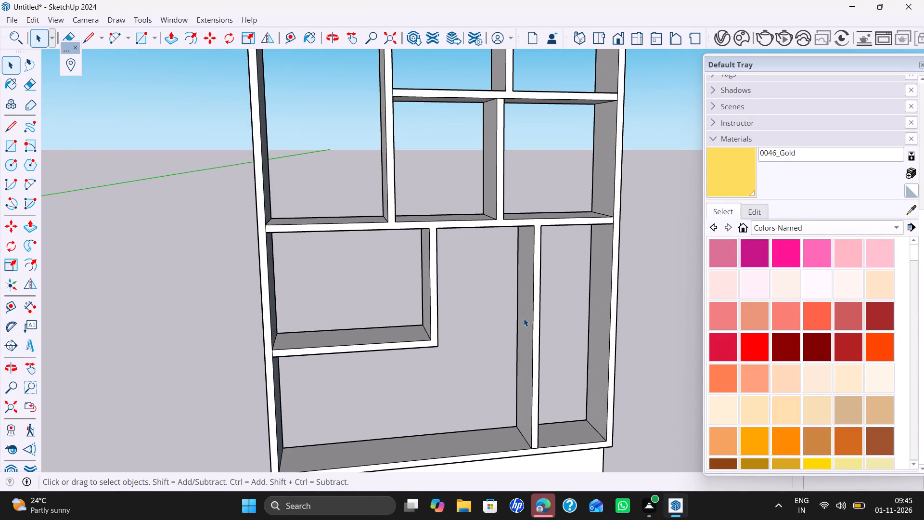
{"action": "key", "text": "p"}
{"action": "double_click", "coordinate": [532, 323]}
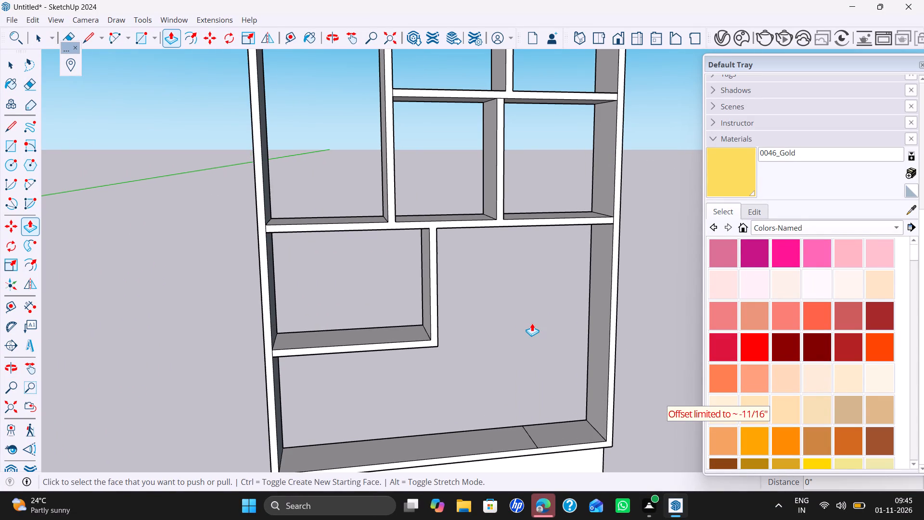
{"action": "key", "text": "ctrl+z"}
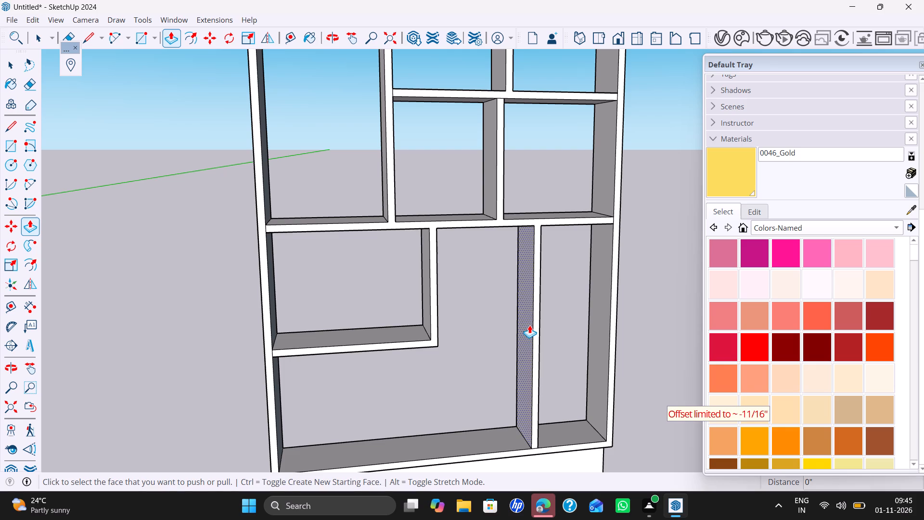
{"action": "left_click", "coordinate": [529, 325]}
{"action": "type", "text": "2\""}
{"action": "key", "text": "Return"}
Push/Pull the tall bottom divider's opposite face, facing the narrow end bay, inward by 2".
{"action": "middle_click_drag", "start_coordinate": [534, 342], "coordinate": [394, 322]}
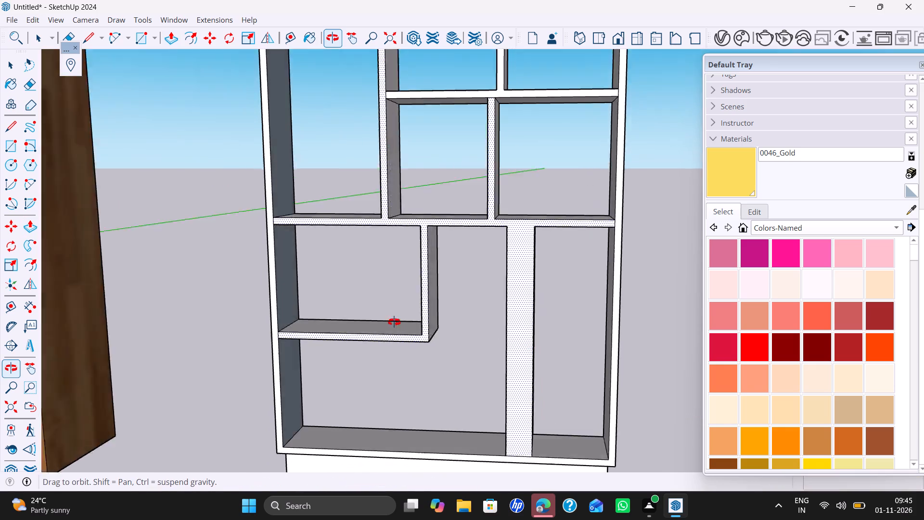
{"action": "middle_click_drag", "start_coordinate": [394, 322], "coordinate": [363, 311]}
{"action": "left_click", "coordinate": [533, 255]}
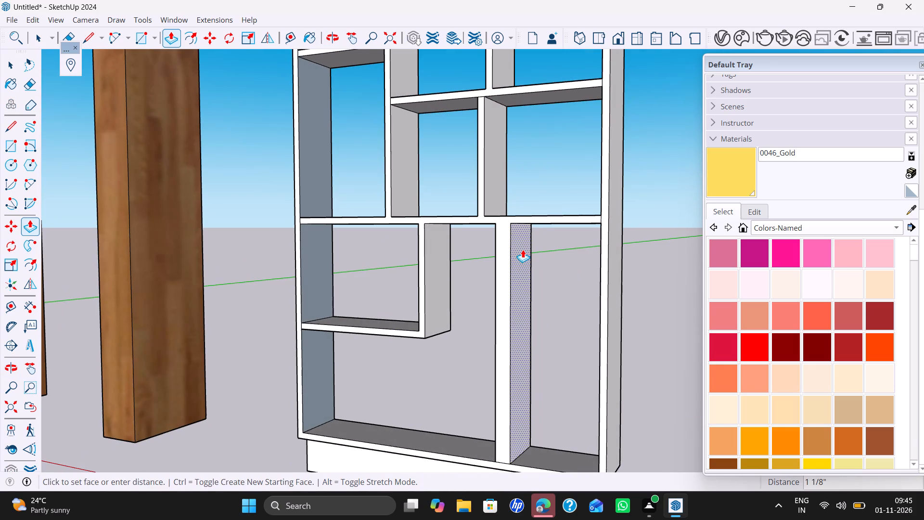
{"action": "key", "text": "2"}
{"action": "key", "text": "shift+colon"}
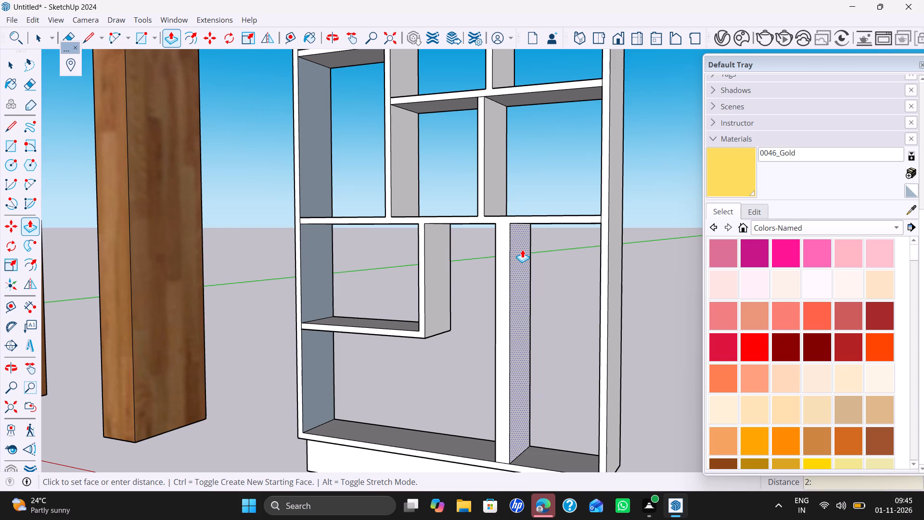
{"action": "key", "text": "BackSpace"}
{"action": "key", "text": "shift+quotedbl"}
{"action": "key", "text": "Return"}
Examine the whole partition unit beside the finished wooden ones, checking the layout of its bays.
{"action": "key", "text": "space"}
{"action": "scroll", "coordinate": [532, 261], "scroll_direction": "down", "scroll_amount": 2}
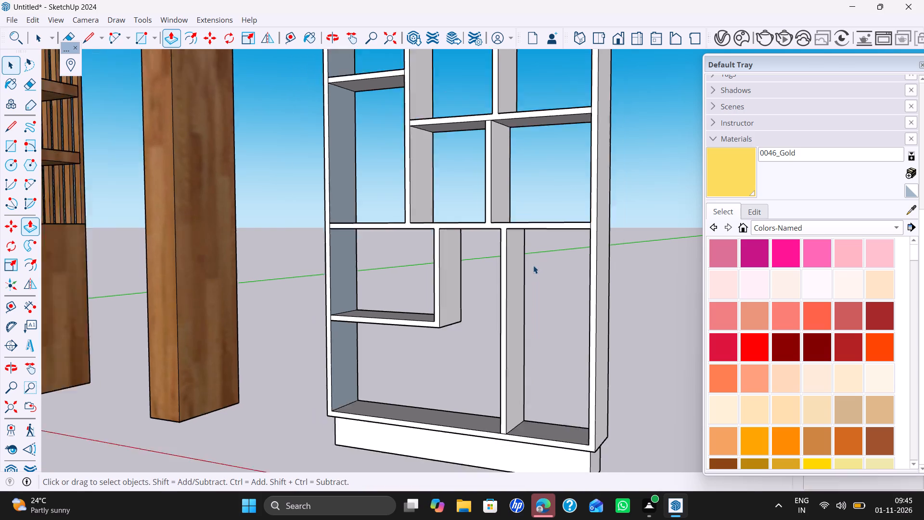
{"action": "scroll", "coordinate": [533, 265], "scroll_direction": "down", "scroll_amount": 3}
{"action": "middle_click_drag", "start_coordinate": [541, 294], "coordinate": [663, 294]}
{"action": "scroll", "coordinate": [535, 234], "scroll_direction": "down", "scroll_amount": 3}
{"action": "key", "text": "Return"}
{"action": "middle_click_drag", "start_coordinate": [533, 235], "coordinate": [515, 306]}
{"action": "middle_click_drag", "start_coordinate": [519, 298], "coordinate": [526, 276]}
{"action": "middle_click_drag", "start_coordinate": [525, 257], "coordinate": [526, 222]}
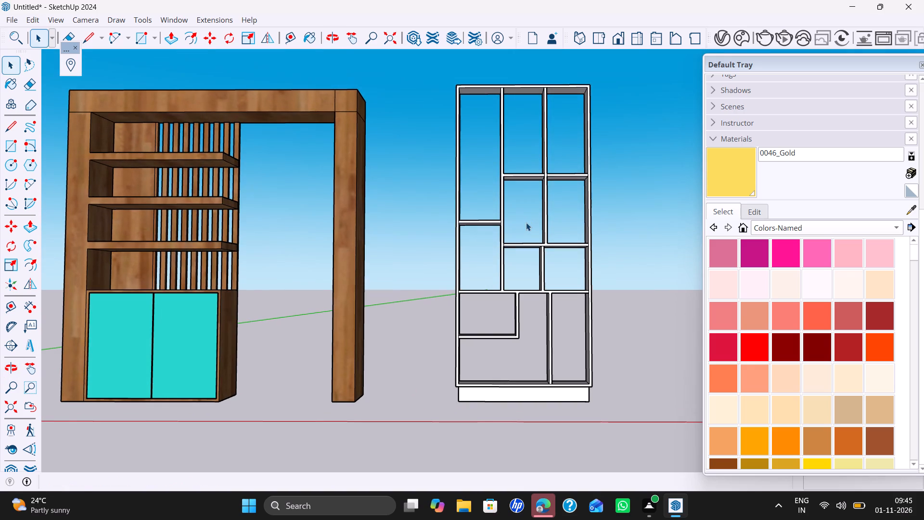
{"action": "middle_click_drag", "start_coordinate": [594, 258], "coordinate": [586, 295], "text": "shift"}
{"action": "scroll", "coordinate": [546, 143], "scroll_direction": "up", "scroll_amount": 2}
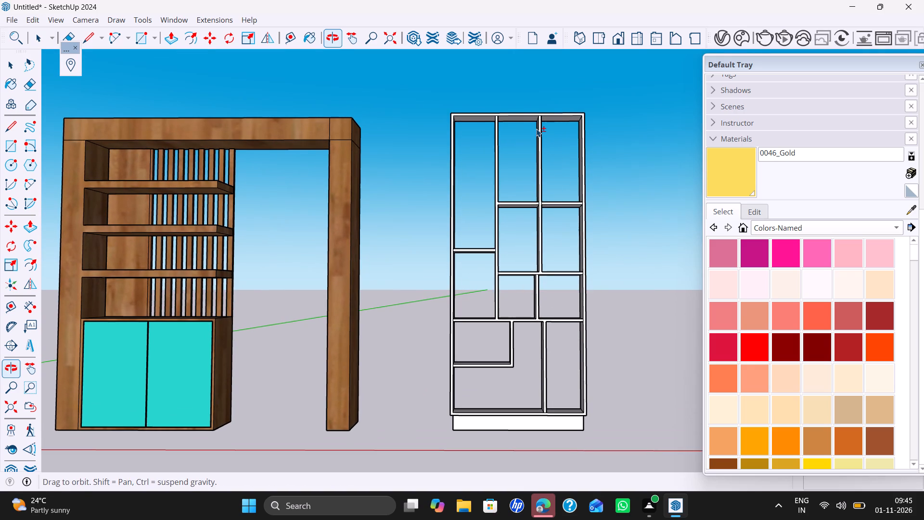
{"action": "middle_click_drag", "start_coordinate": [452, 321], "coordinate": [373, 321]}
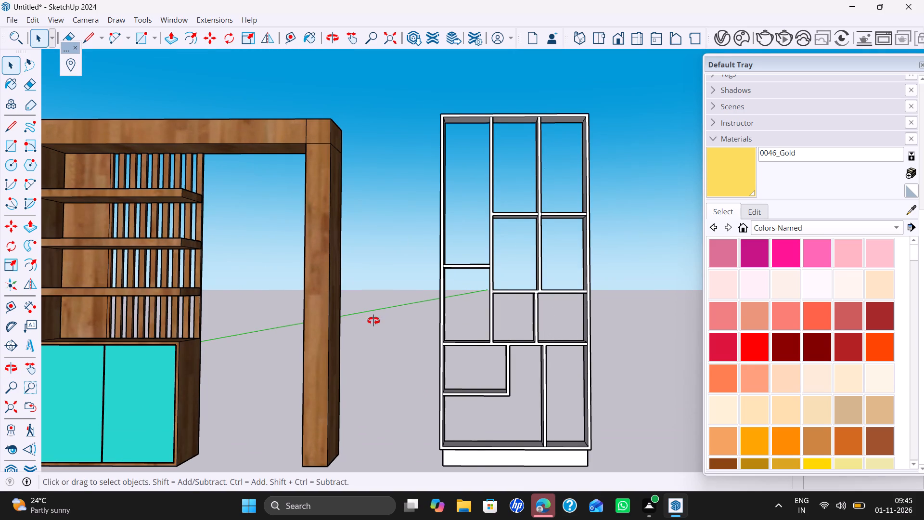
{"action": "middle_click_drag", "start_coordinate": [373, 321], "coordinate": [337, 323]}
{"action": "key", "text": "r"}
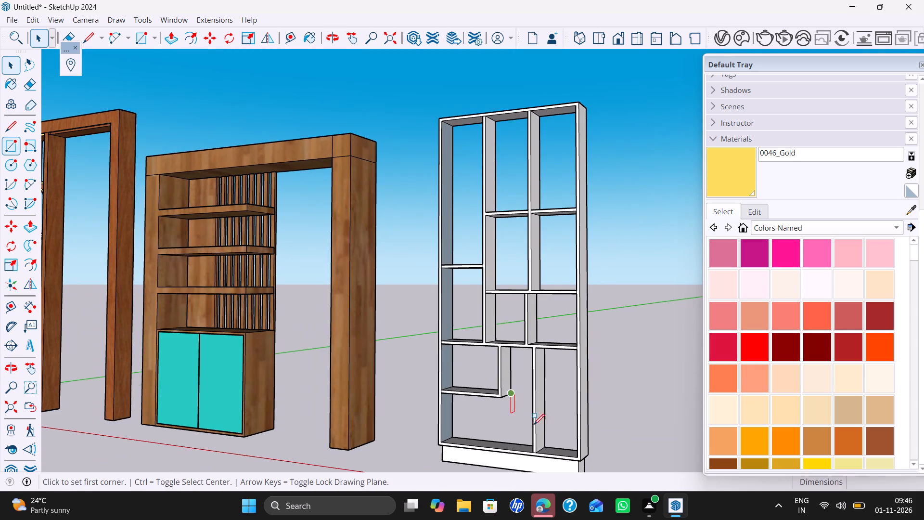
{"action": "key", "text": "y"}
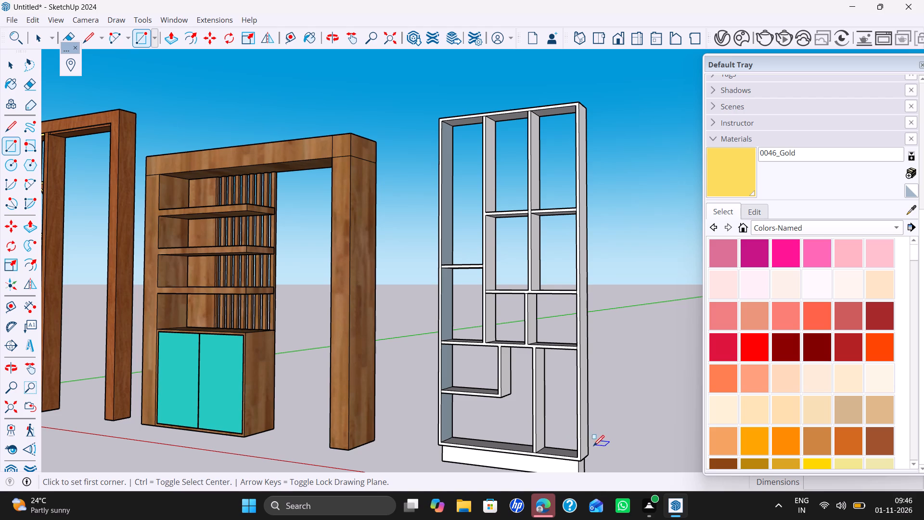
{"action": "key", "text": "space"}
Copy the short edge on the divider's side face in the tall upper bay 18 mm upward along the divider.
{"action": "scroll", "coordinate": [497, 202], "scroll_direction": "up", "scroll_amount": 1}
{"action": "middle_click_drag", "start_coordinate": [499, 234], "coordinate": [726, 304]}
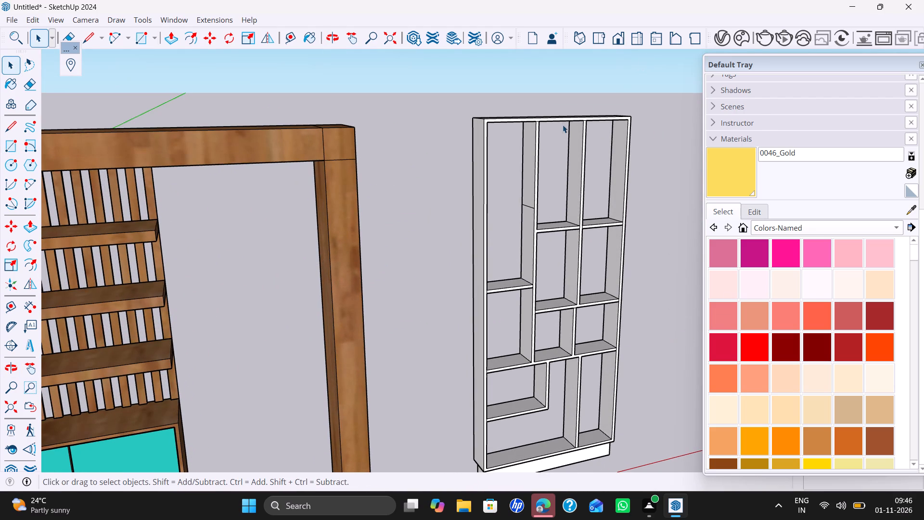
{"action": "left_click", "coordinate": [532, 209]}
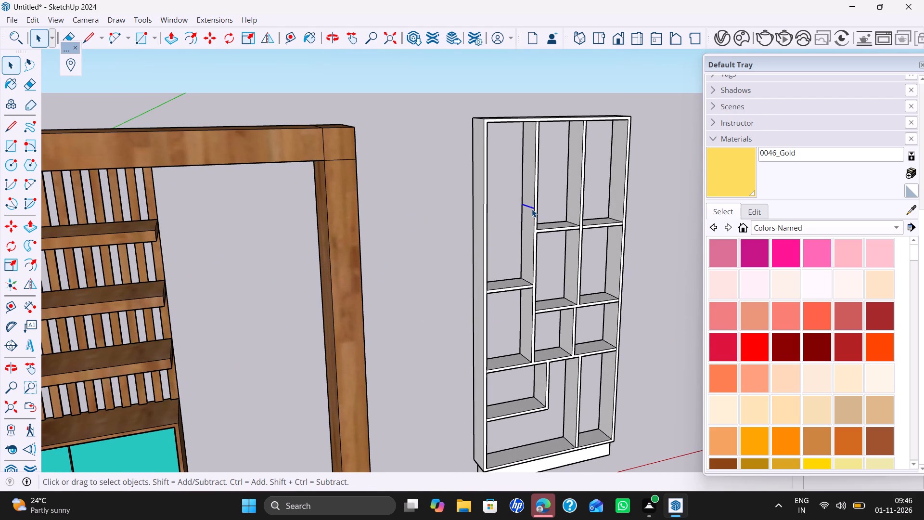
{"action": "key", "text": "m"}
{"action": "left_click", "coordinate": [533, 209]}
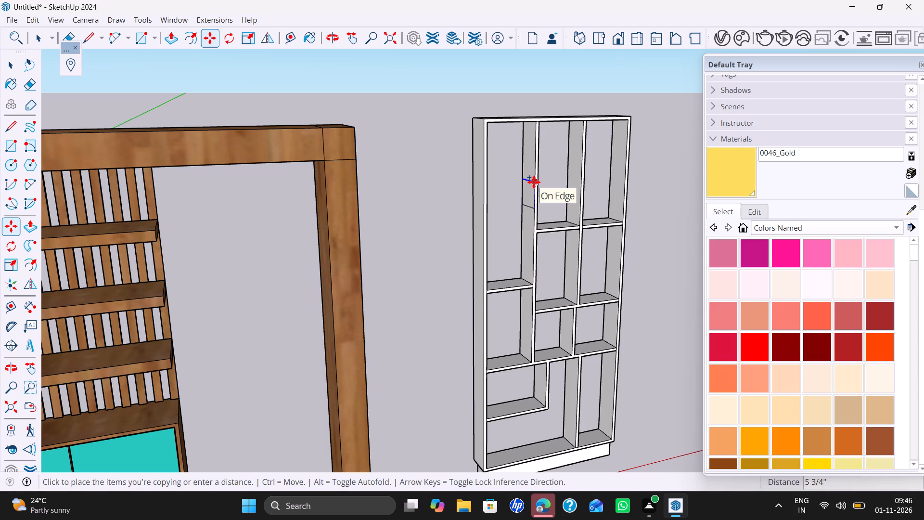
{"action": "key", "text": "1"}
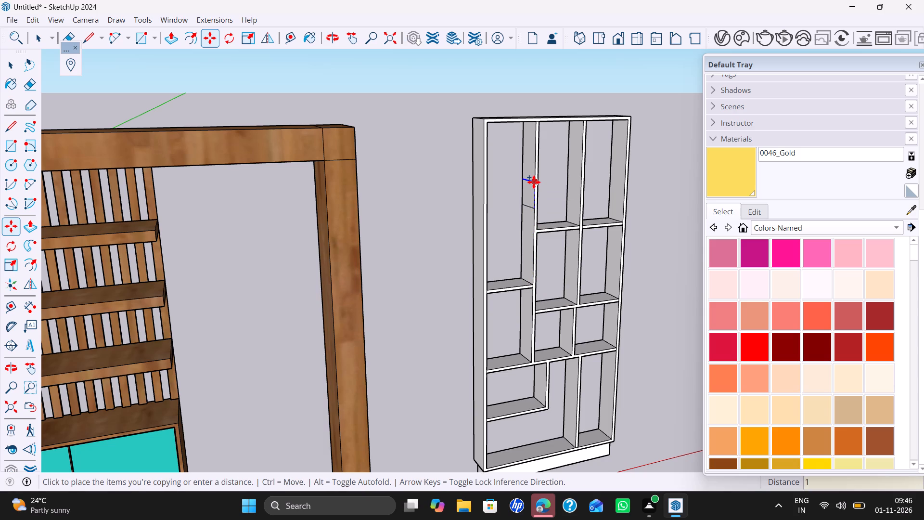
{"action": "key", "text": "slash"}
{"action": "key", "text": "BackSpace"}
{"action": "key", "text": "8"}
{"action": "type", "text": "MM"}
{"action": "key", "text": "Return"}
Push/Pull the 18 mm strip on that divider across the tall upper bay to the outer side panel as a shelf.
{"action": "scroll", "coordinate": [536, 180], "scroll_direction": "up", "scroll_amount": 2}
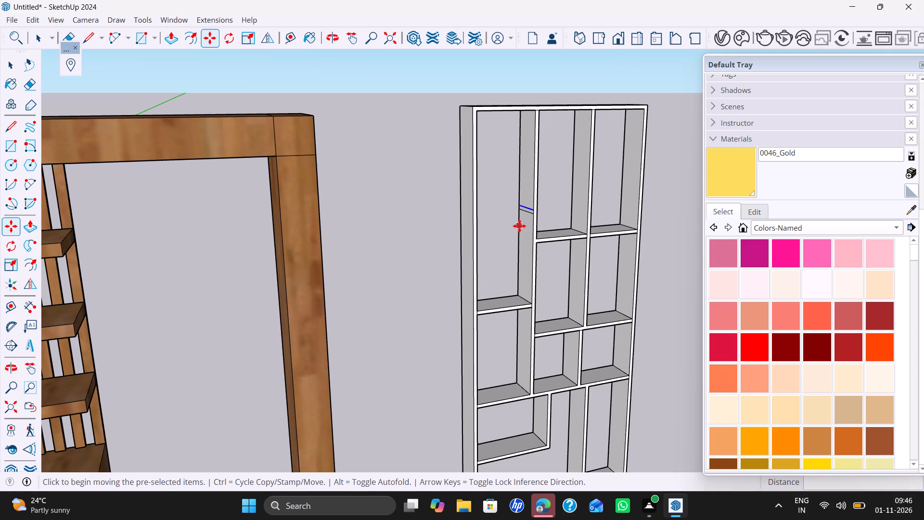
{"action": "key", "text": "p"}
{"action": "left_click", "coordinate": [523, 208]}
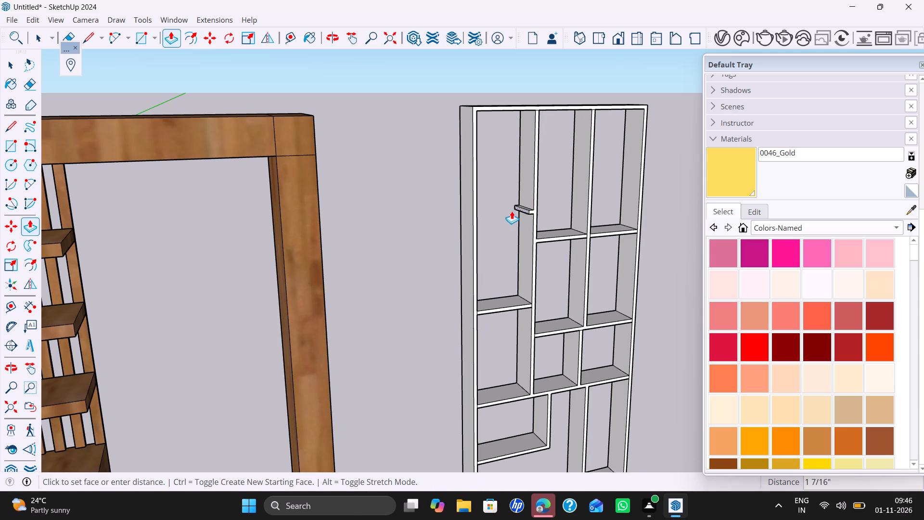
{"action": "left_click", "coordinate": [480, 272]}
{"action": "key", "text": "space"}
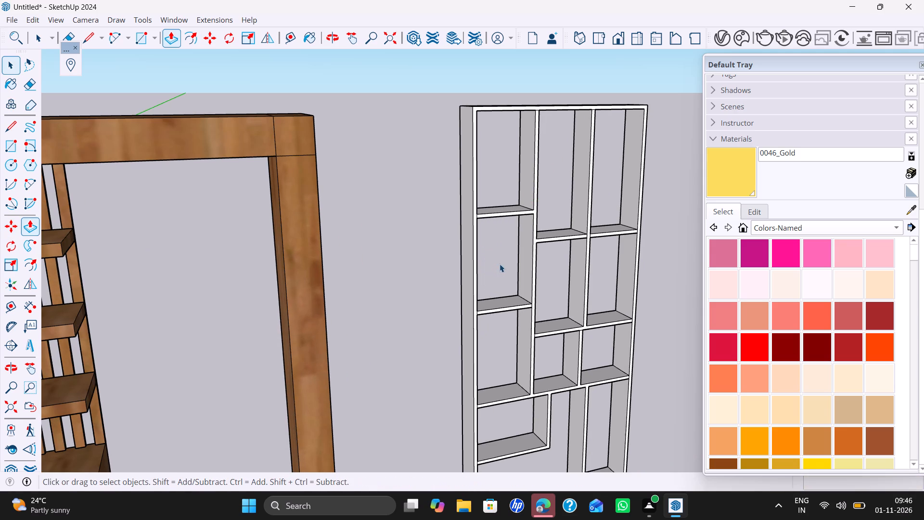
{"action": "scroll", "coordinate": [505, 262], "scroll_direction": "down", "scroll_amount": 2}
{"action": "middle_click_drag", "start_coordinate": [504, 269], "coordinate": [491, 317], "text": "shift"}
{"action": "middle_click_drag", "start_coordinate": [463, 289], "coordinate": [399, 194]}
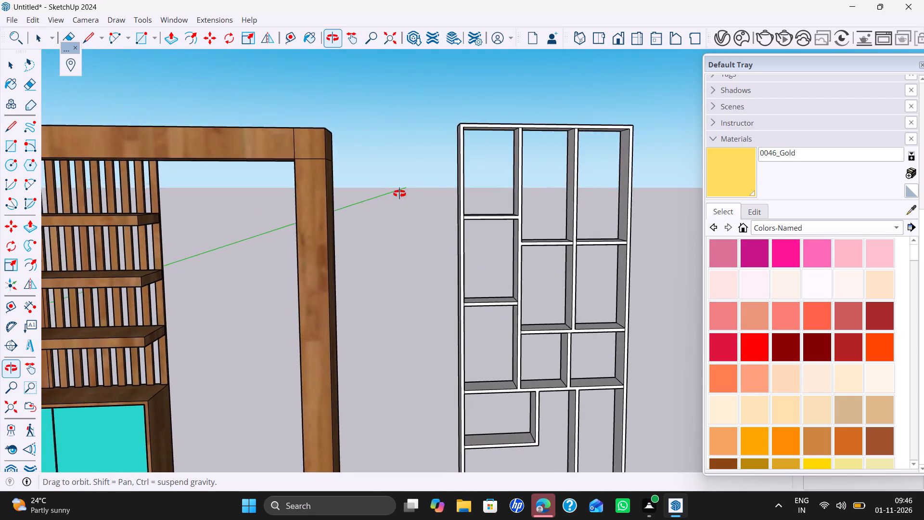
Push/Pull the underside of the top panel down 6" in each of the three upper bays.
{"action": "middle_click_drag", "start_coordinate": [399, 194], "coordinate": [405, 188]}
{"action": "middle_click_drag", "start_coordinate": [448, 245], "coordinate": [415, 251]}
{"action": "middle_click_drag", "start_coordinate": [574, 233], "coordinate": [512, 250], "text": "shift"}
{"action": "scroll", "coordinate": [453, 140], "scroll_direction": "up", "scroll_amount": 4}
{"action": "middle_click_drag", "start_coordinate": [446, 142], "coordinate": [447, 115]}
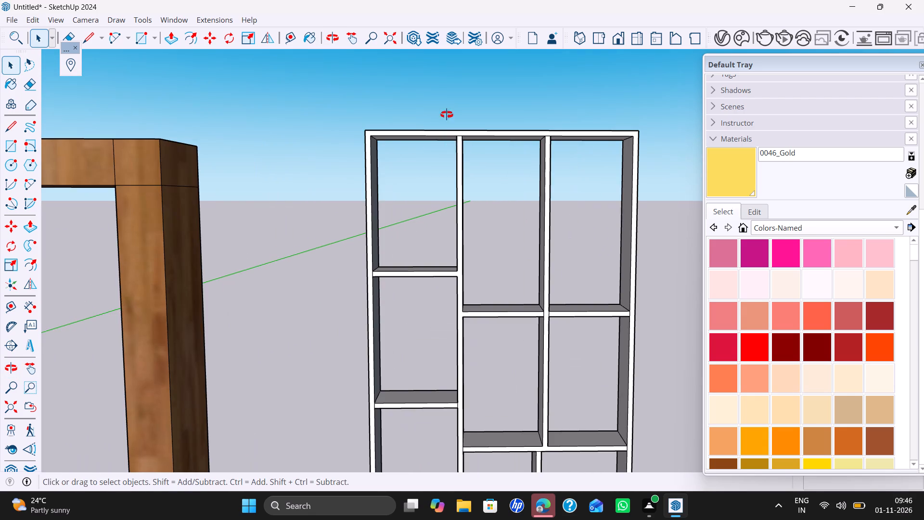
{"action": "middle_click_drag", "start_coordinate": [447, 115], "coordinate": [501, 66]}
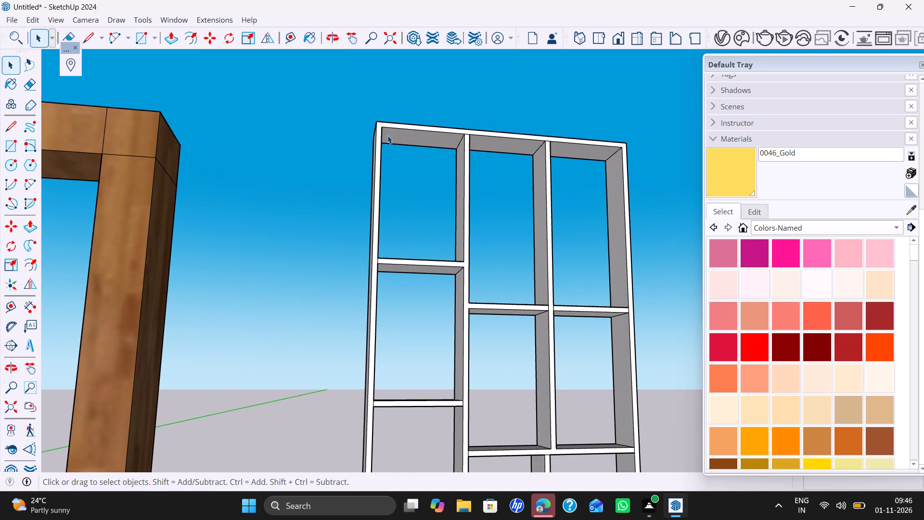
{"action": "key", "text": "bracketleft"}
{"action": "key", "text": "o"}
{"action": "key", "text": "i"}
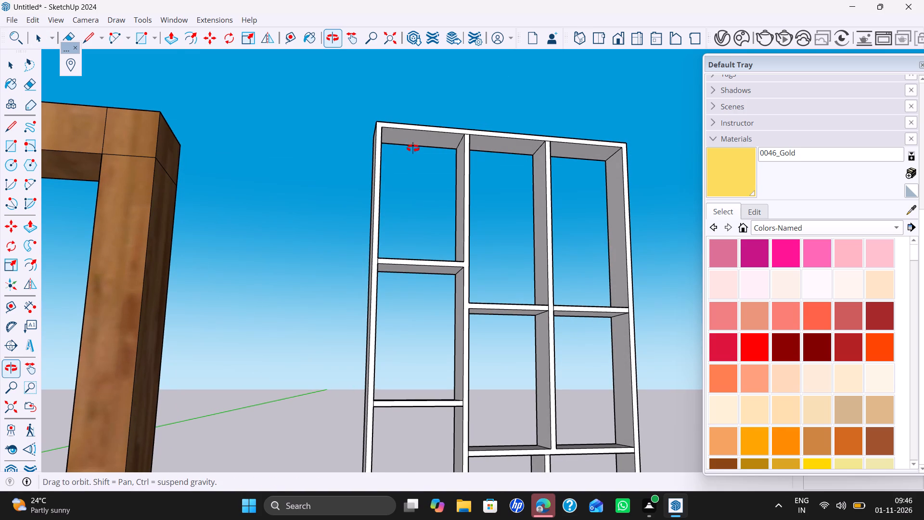
{"action": "key", "text": "p"}
{"action": "left_click", "coordinate": [421, 142]}
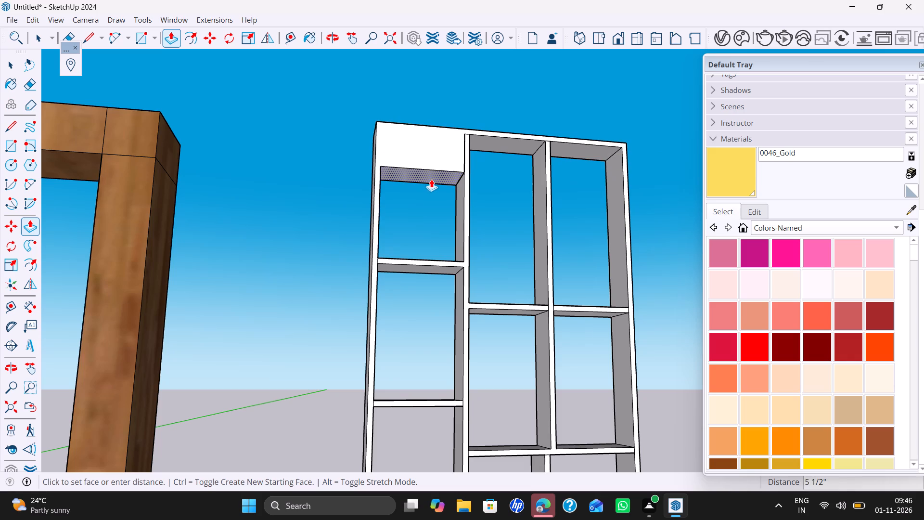
{"action": "key", "text": "6"}
{"action": "key", "text": "shift+quotedbl"}
{"action": "key", "text": "Return"}
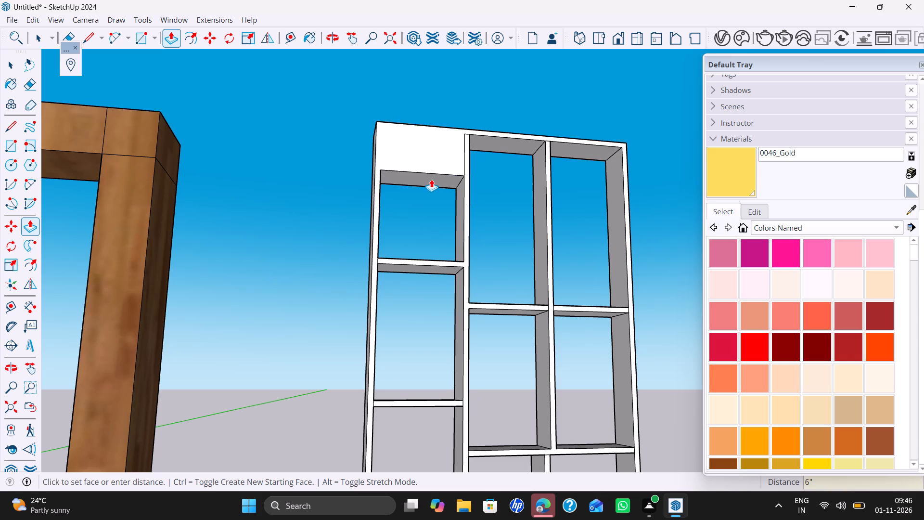
{"action": "double_click", "coordinate": [500, 145]}
{"action": "double_click", "coordinate": [575, 152]}
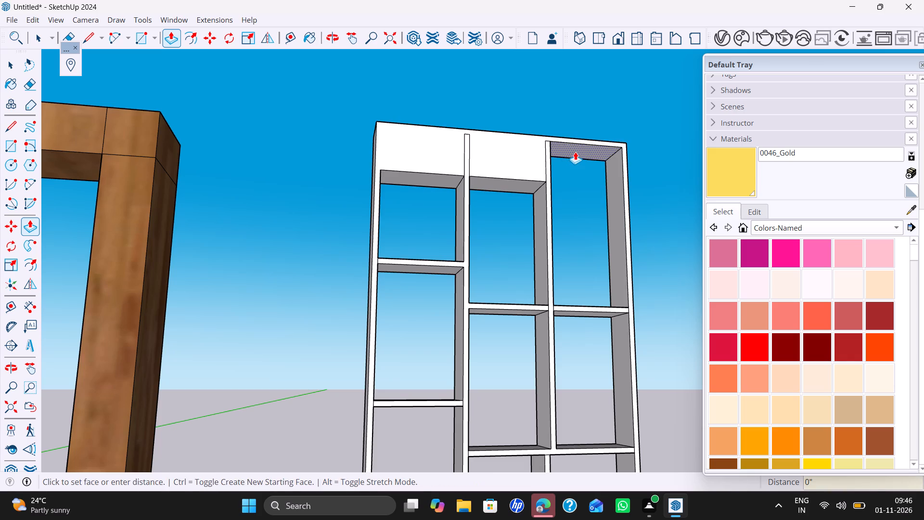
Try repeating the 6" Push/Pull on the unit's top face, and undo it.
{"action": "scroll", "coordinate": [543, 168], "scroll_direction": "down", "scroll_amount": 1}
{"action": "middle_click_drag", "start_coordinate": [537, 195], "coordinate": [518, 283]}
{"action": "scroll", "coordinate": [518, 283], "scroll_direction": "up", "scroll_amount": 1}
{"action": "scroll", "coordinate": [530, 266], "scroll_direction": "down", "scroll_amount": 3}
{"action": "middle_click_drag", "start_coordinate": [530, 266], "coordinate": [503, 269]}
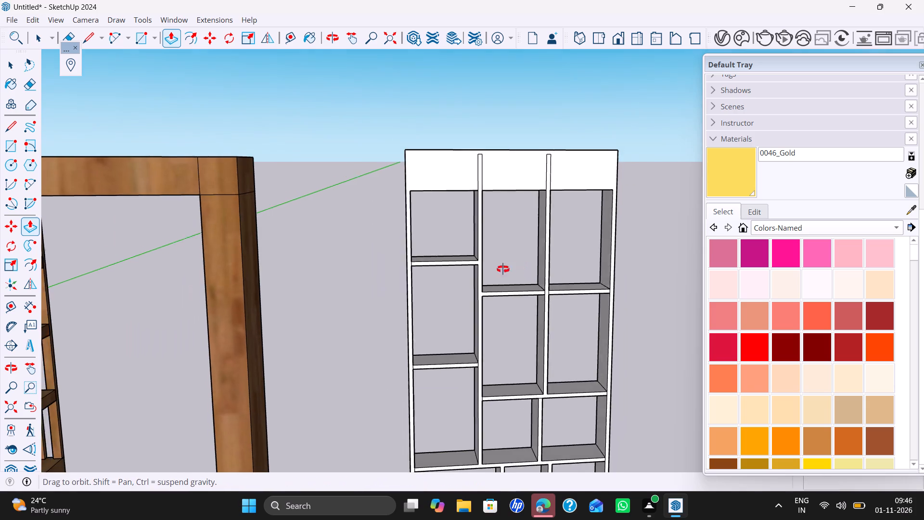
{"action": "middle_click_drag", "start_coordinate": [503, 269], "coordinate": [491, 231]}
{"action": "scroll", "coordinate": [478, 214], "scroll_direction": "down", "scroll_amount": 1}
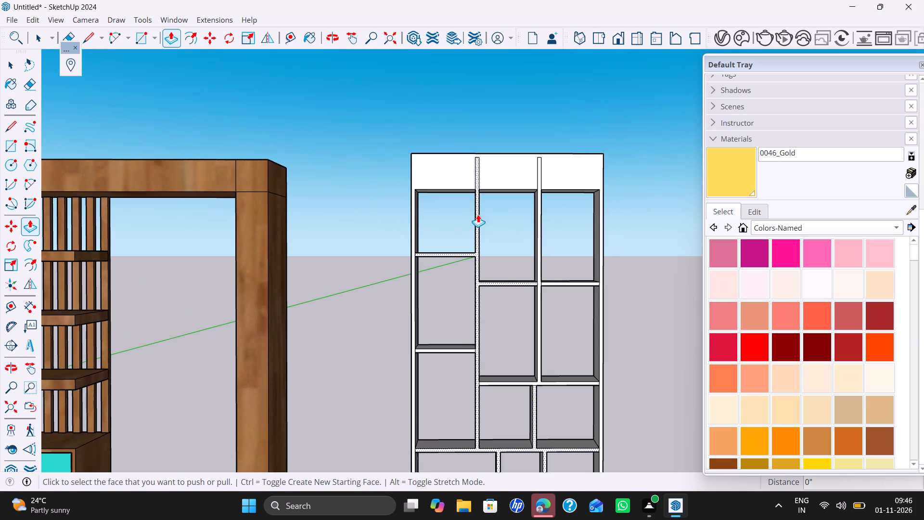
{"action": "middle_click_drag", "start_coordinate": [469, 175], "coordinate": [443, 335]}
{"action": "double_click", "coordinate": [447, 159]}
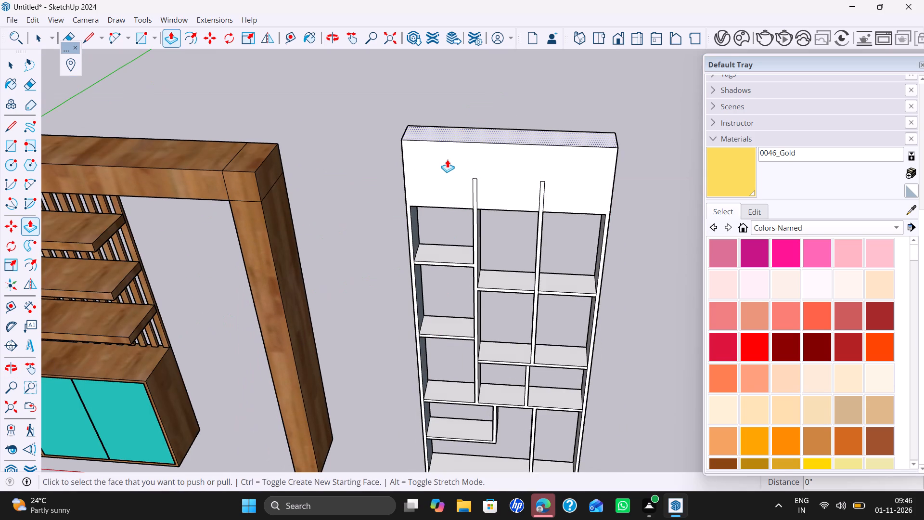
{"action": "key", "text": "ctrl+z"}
Push/Pull the unit's top face down about 11/16" to the top ends of the two dividers.
{"action": "left_click", "coordinate": [452, 161]}
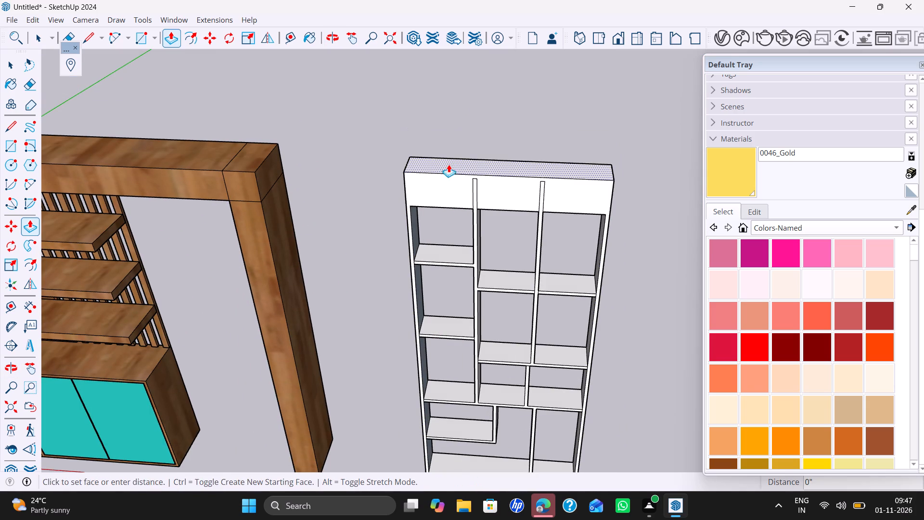
{"action": "left_click", "coordinate": [432, 190]}
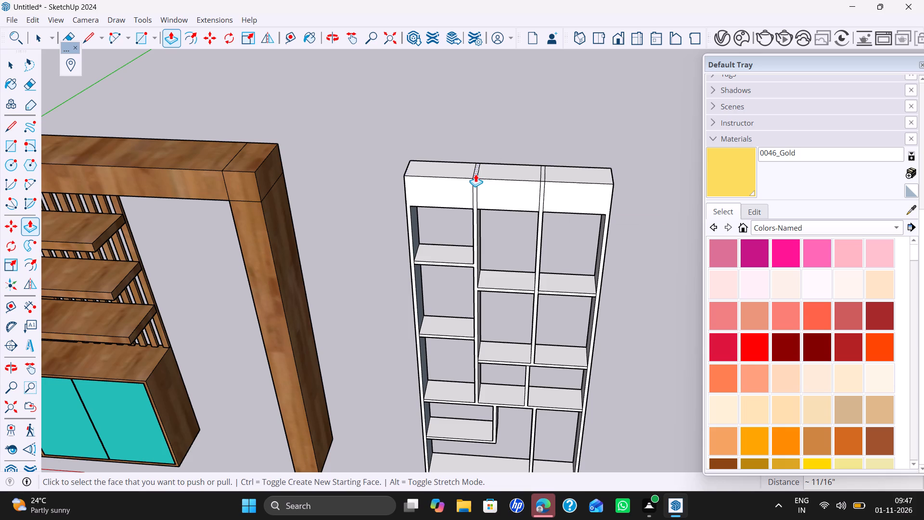
Push/Pull the top end of the divider nearest the wooden units down 6", and raise it back 18 mm.
{"action": "left_click", "coordinate": [475, 174]}
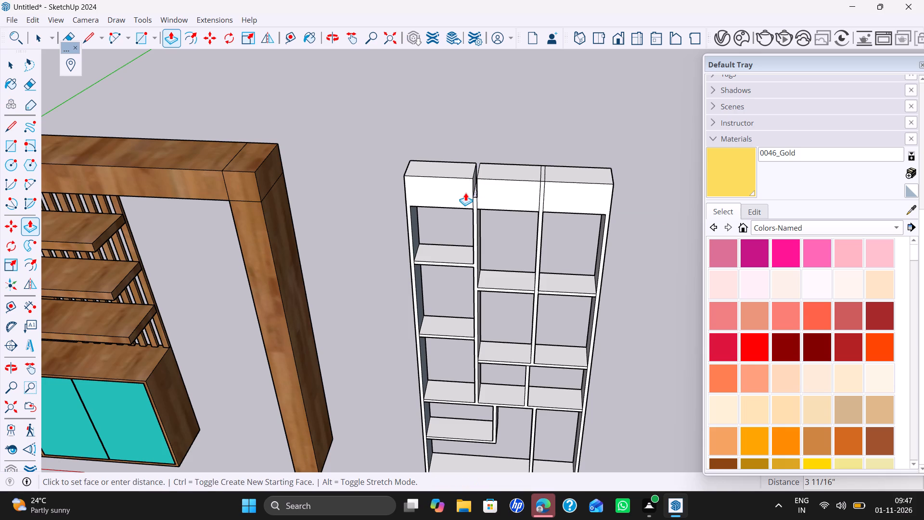
{"action": "scroll", "coordinate": [469, 201], "scroll_direction": "up", "scroll_amount": 4}
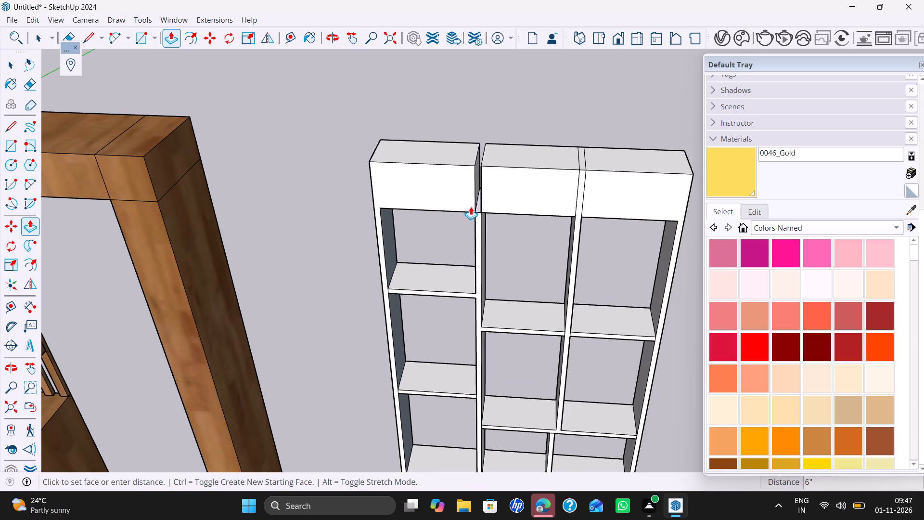
{"action": "scroll", "coordinate": [476, 213], "scroll_direction": "up", "scroll_amount": 1}
{"action": "left_click", "coordinate": [472, 209]}
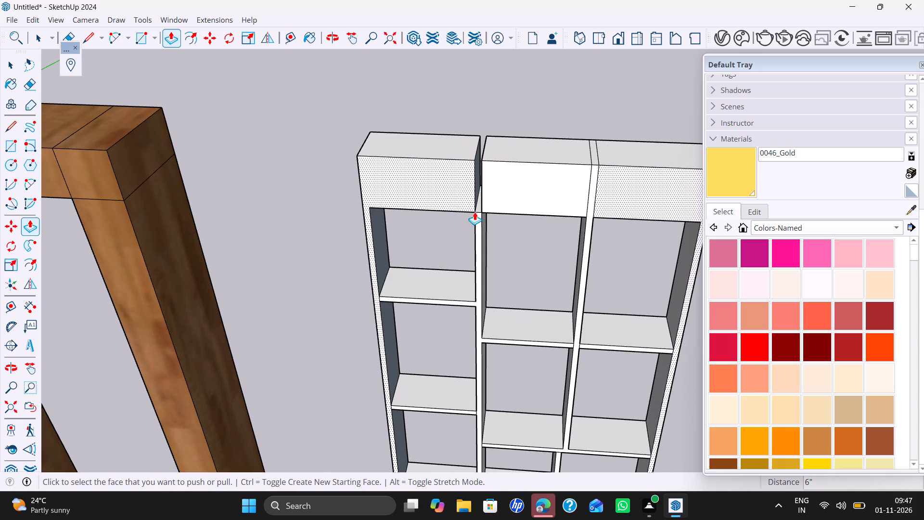
{"action": "left_click", "coordinate": [479, 208]}
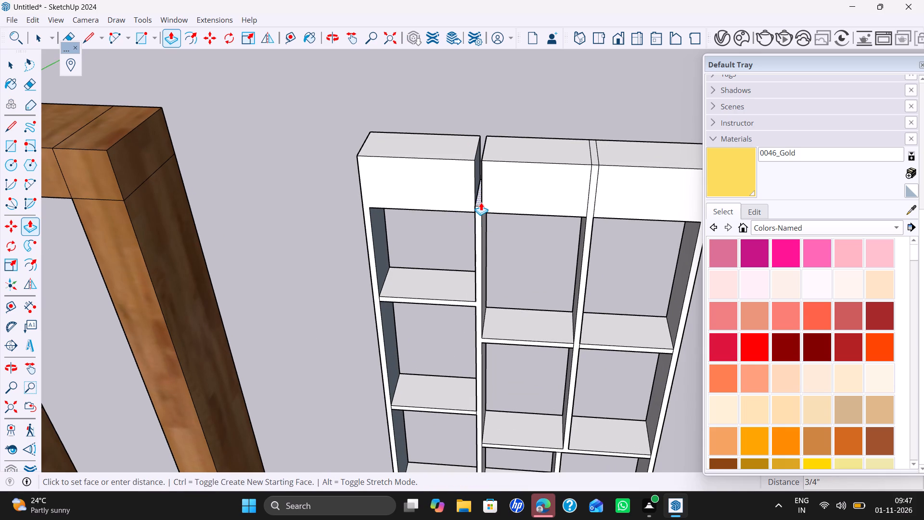
{"action": "type", "text": "18"}
{"action": "type", "text": "MM"}
{"action": "key", "text": "Return"}
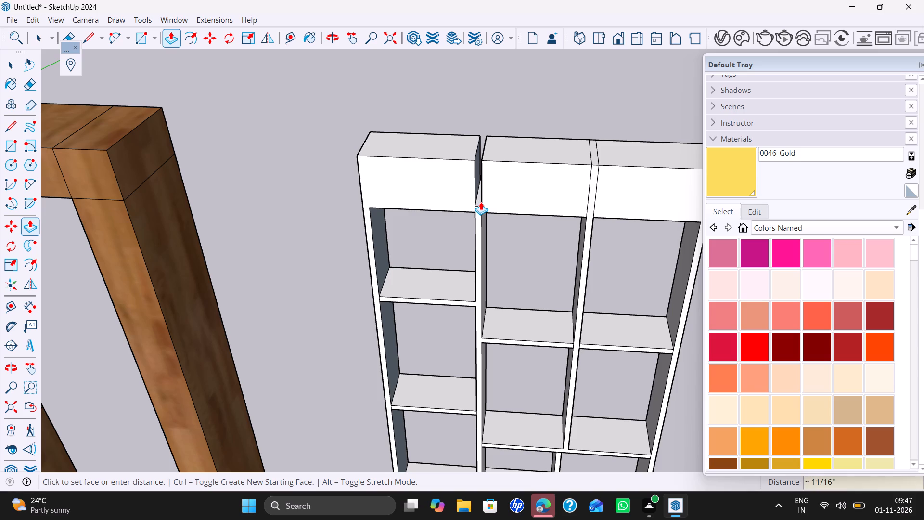
Push/Pull the tops of the three bay blocks and the other divider down level with the lowered divider's top end.
{"action": "left_click", "coordinate": [464, 151]}
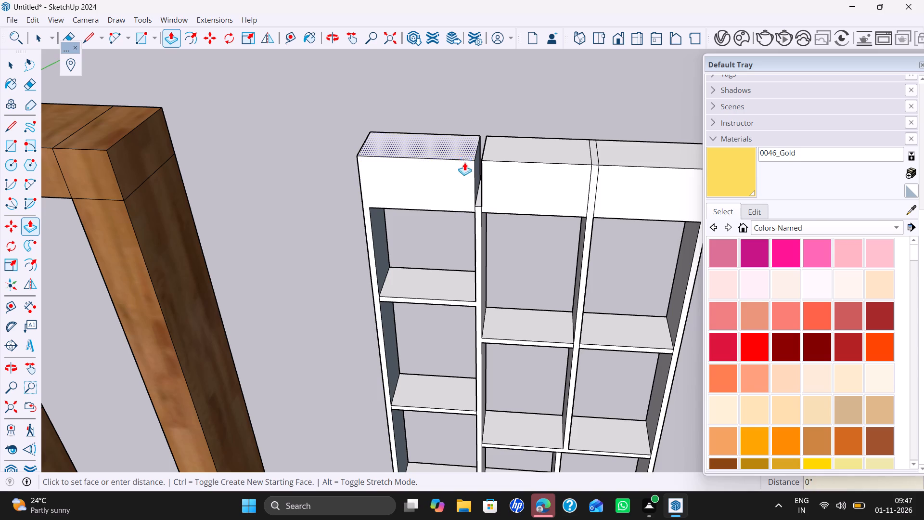
{"action": "left_click", "coordinate": [479, 208]}
{"action": "double_click", "coordinate": [536, 157]}
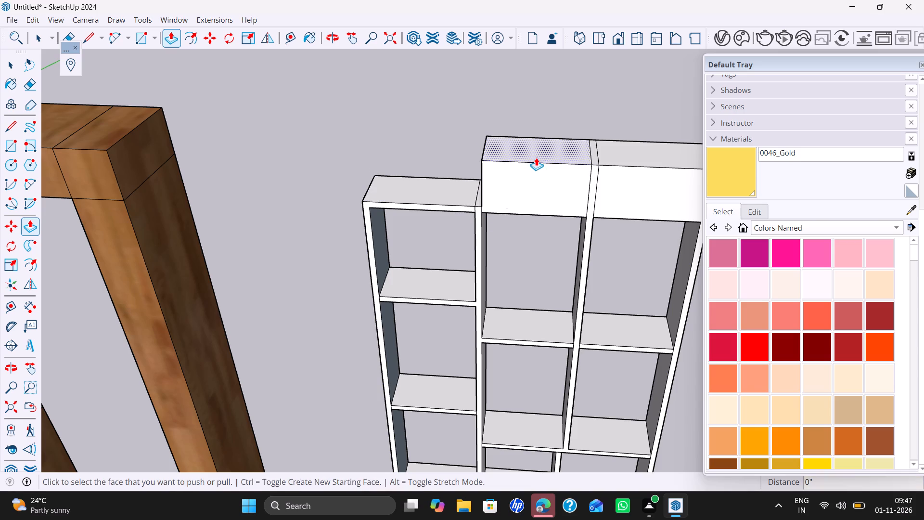
{"action": "left_click", "coordinate": [599, 159]}
{"action": "left_click", "coordinate": [599, 159]}
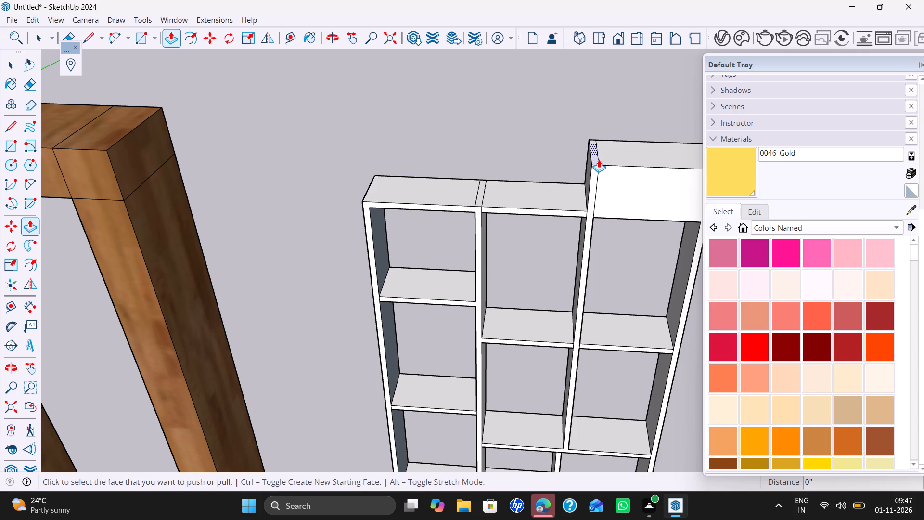
{"action": "double_click", "coordinate": [610, 156]}
Erase the leftover divider seam edges across the partition unit's lowered top face.
{"action": "scroll", "coordinate": [595, 178], "scroll_direction": "down", "scroll_amount": 4}
{"action": "middle_click_drag", "start_coordinate": [593, 193], "coordinate": [452, 194], "text": "shift"}
{"action": "middle_click_drag", "start_coordinate": [452, 194], "coordinate": [461, 127]}
{"action": "scroll", "coordinate": [452, 194], "scroll_direction": "up", "scroll_amount": 1}
{"action": "scroll", "coordinate": [461, 130], "scroll_direction": "down", "scroll_amount": 8}
{"action": "middle_click_drag", "start_coordinate": [457, 153], "coordinate": [459, 133]}
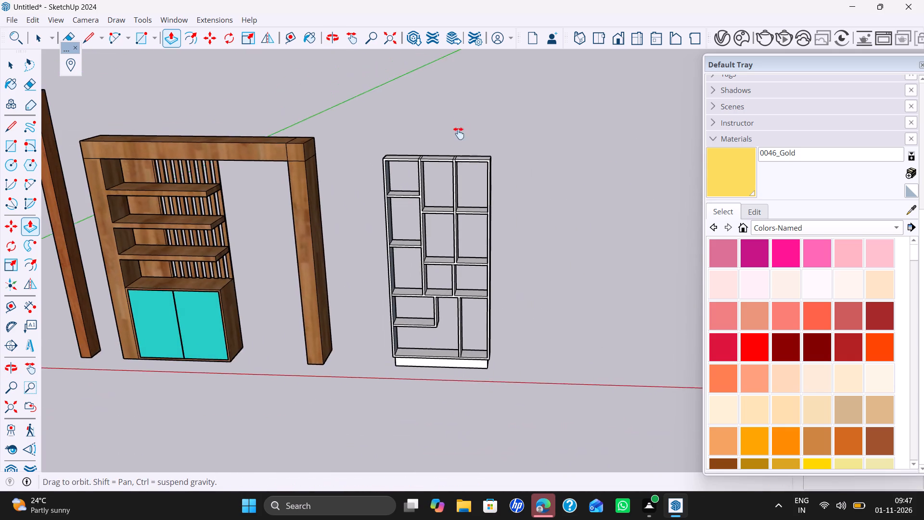
{"action": "middle_click_drag", "start_coordinate": [459, 133], "coordinate": [469, 125]}
{"action": "middle_click_drag", "start_coordinate": [487, 170], "coordinate": [606, 263]}
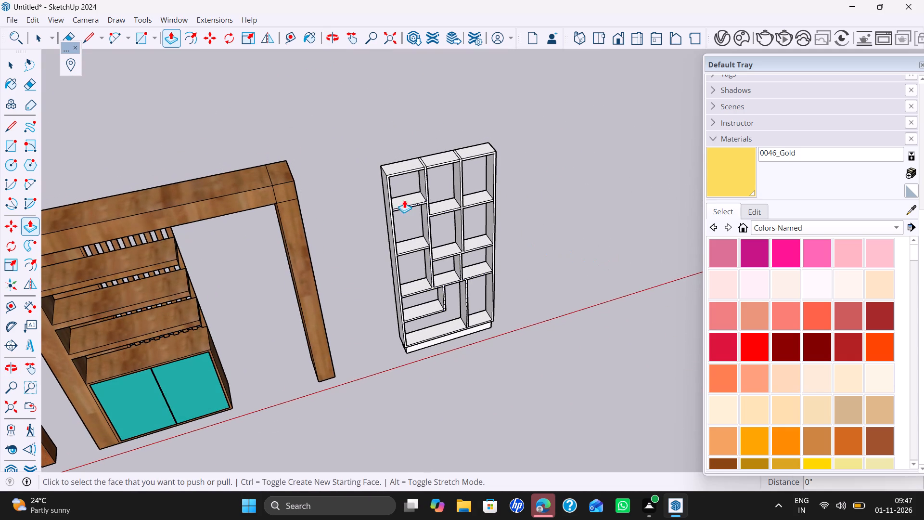
{"action": "key", "text": "e"}
{"action": "scroll", "coordinate": [443, 169], "scroll_direction": "up", "scroll_amount": 7}
{"action": "left_click_drag", "start_coordinate": [405, 159], "coordinate": [397, 159]}
{"action": "left_click_drag", "start_coordinate": [453, 148], "coordinate": [477, 145]}
Examine the whole lowered partition unit beside the wooden ones, checking its proportions, bays and top panel.
{"action": "scroll", "coordinate": [493, 178], "scroll_direction": "down", "scroll_amount": 5}
{"action": "middle_click_drag", "start_coordinate": [501, 195], "coordinate": [437, 160]}
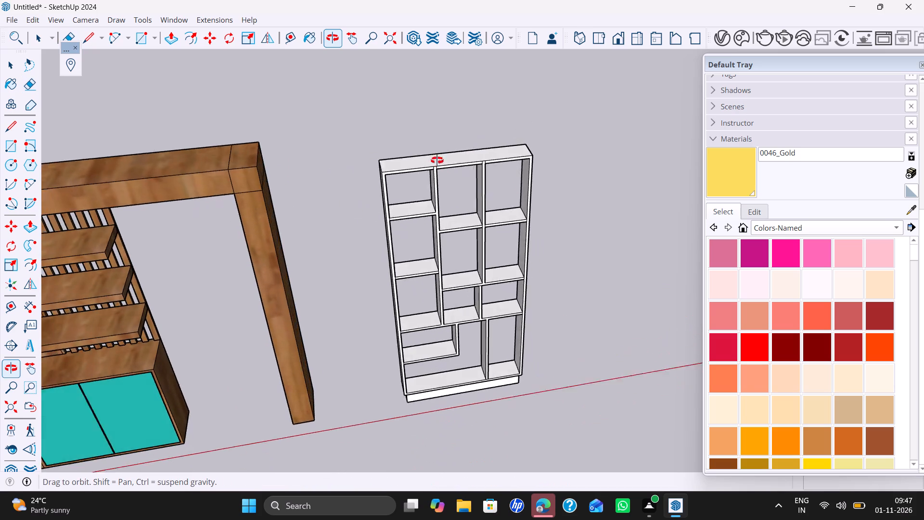
{"action": "middle_click_drag", "start_coordinate": [437, 160], "coordinate": [433, 130]}
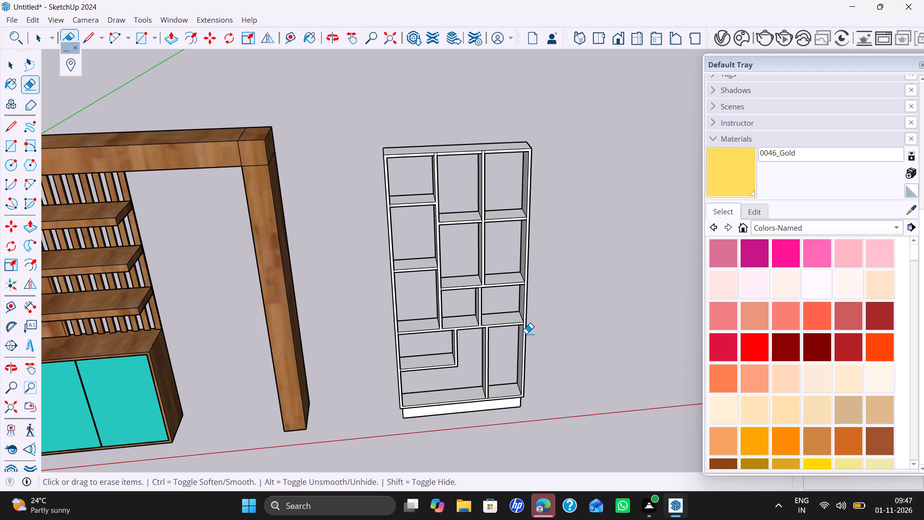
{"action": "key", "text": "space"}
{"action": "scroll", "coordinate": [476, 234], "scroll_direction": "down", "scroll_amount": 2}
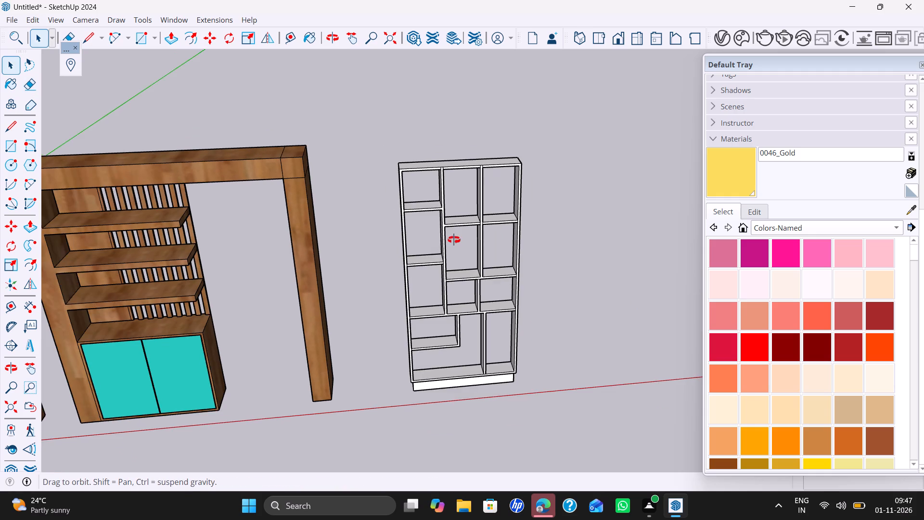
{"action": "middle_click_drag", "start_coordinate": [400, 249], "coordinate": [519, 168]}
{"action": "scroll", "coordinate": [507, 184], "scroll_direction": "down", "scroll_amount": 1}
{"action": "scroll", "coordinate": [518, 171], "scroll_direction": "up", "scroll_amount": 1}
{"action": "scroll", "coordinate": [464, 211], "scroll_direction": "down", "scroll_amount": 3}
{"action": "middle_click_drag", "start_coordinate": [441, 225], "coordinate": [428, 234], "text": "shift"}
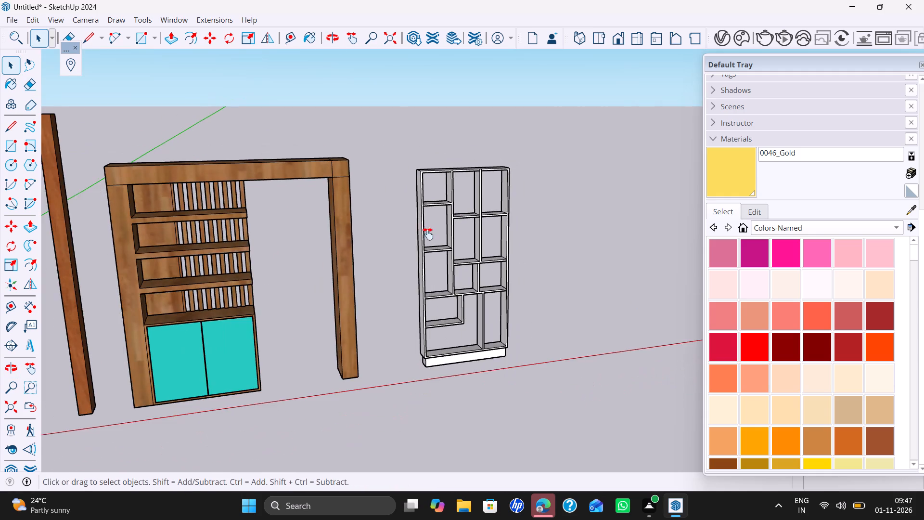
{"action": "middle_click_drag", "start_coordinate": [428, 234], "coordinate": [413, 253], "text": "shift"}
{"action": "middle_click_drag", "start_coordinate": [421, 240], "coordinate": [426, 163]}
{"action": "middle_click_drag", "start_coordinate": [469, 263], "coordinate": [436, 264], "text": "shift"}
{"action": "middle_click_drag", "start_coordinate": [448, 267], "coordinate": [416, 269]}
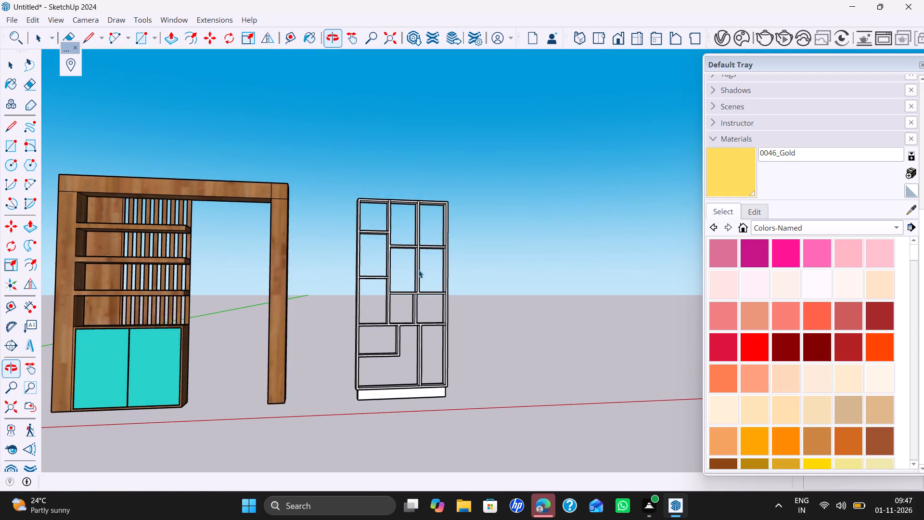
{"action": "scroll", "coordinate": [426, 268], "scroll_direction": "up", "scroll_amount": 4}
{"action": "middle_click_drag", "start_coordinate": [384, 278], "coordinate": [314, 284]}
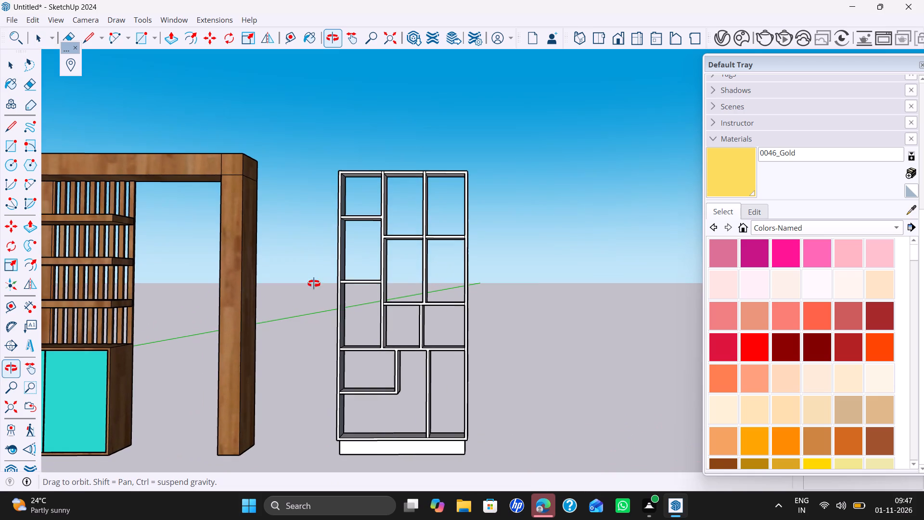
{"action": "middle_click_drag", "start_coordinate": [314, 284], "coordinate": [317, 283]}
{"action": "right_click", "coordinate": [478, 262]}
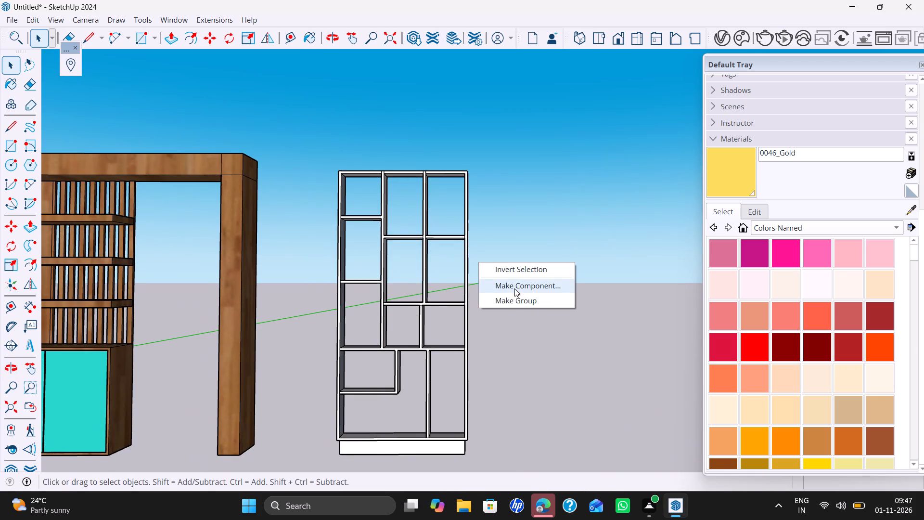
{"action": "left_click", "coordinate": [532, 192]}
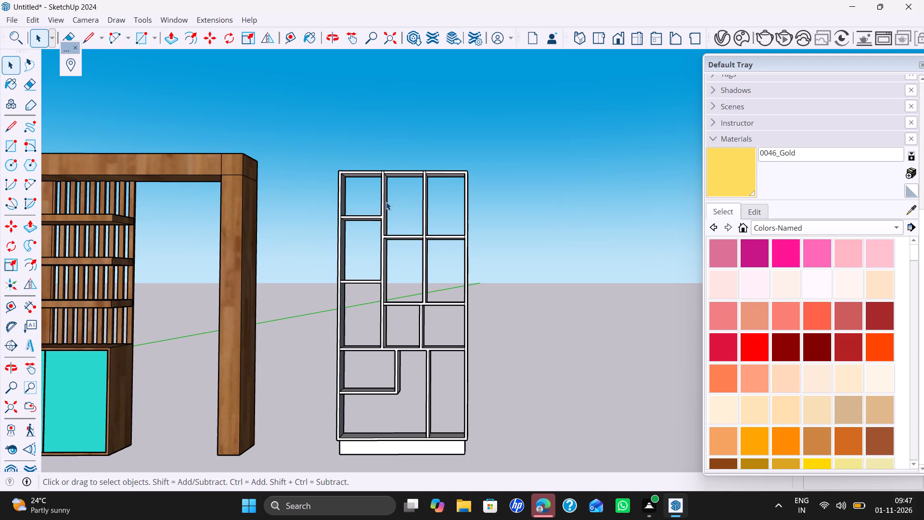
{"action": "middle_click_drag", "start_coordinate": [385, 223], "coordinate": [399, 241]}
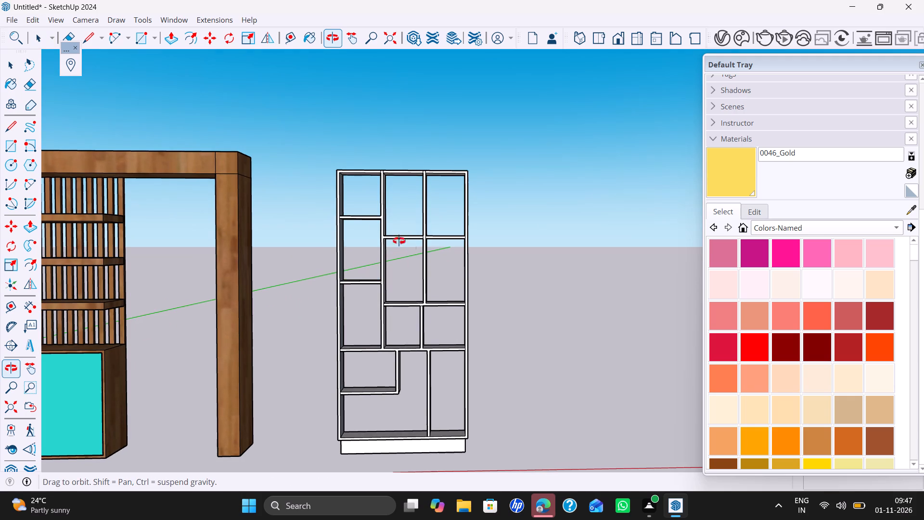
{"action": "middle_click_drag", "start_coordinate": [399, 241], "coordinate": [453, 291]}
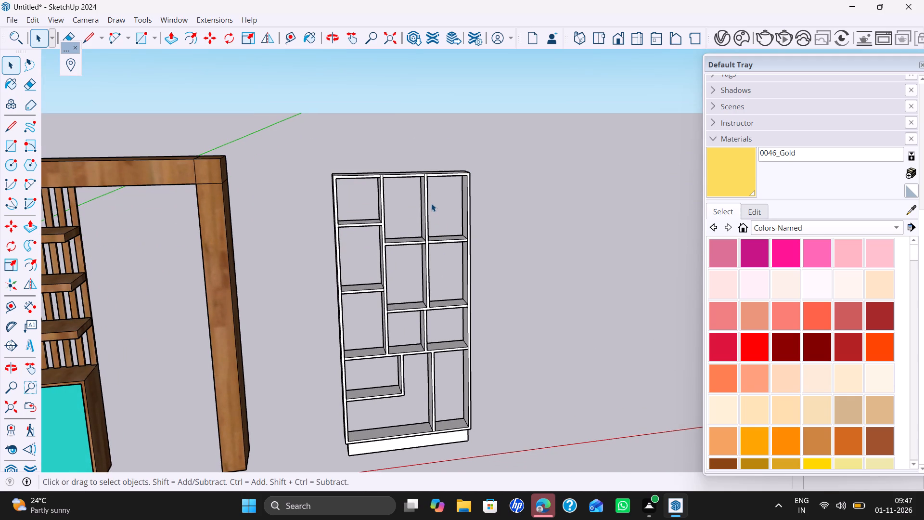
{"action": "scroll", "coordinate": [431, 193], "scroll_direction": "up", "scroll_amount": 3}
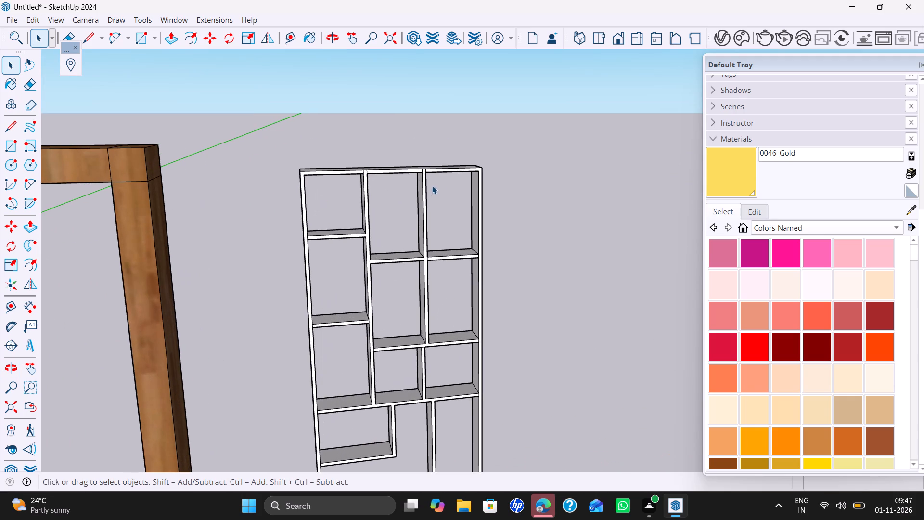
{"action": "scroll", "coordinate": [435, 186], "scroll_direction": "up", "scroll_amount": 1}
{"action": "middle_click_drag", "start_coordinate": [433, 199], "coordinate": [435, 254], "text": "shift"}
{"action": "scroll", "coordinate": [435, 254], "scroll_direction": "up", "scroll_amount": 1, "text": "shift"}
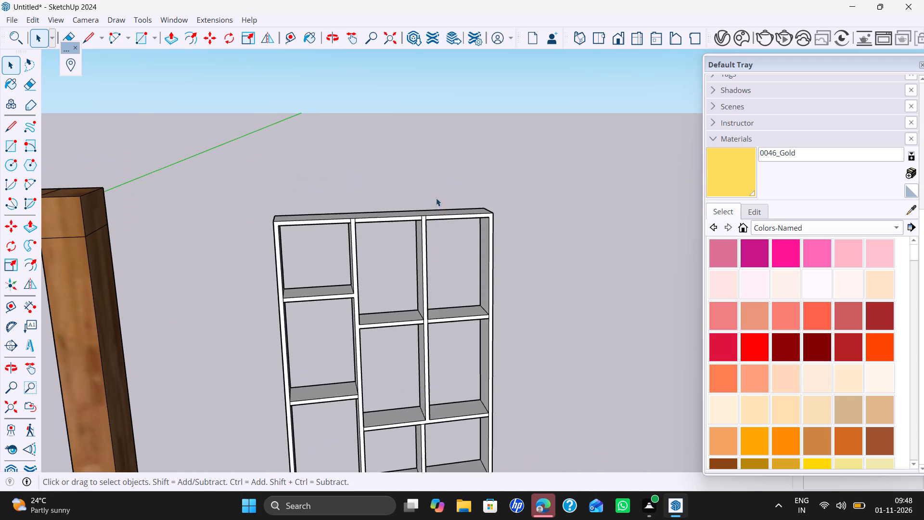
Start a new empty group for an upright in the middle top bay of the partition unit.
{"action": "right_click", "coordinate": [431, 175]}
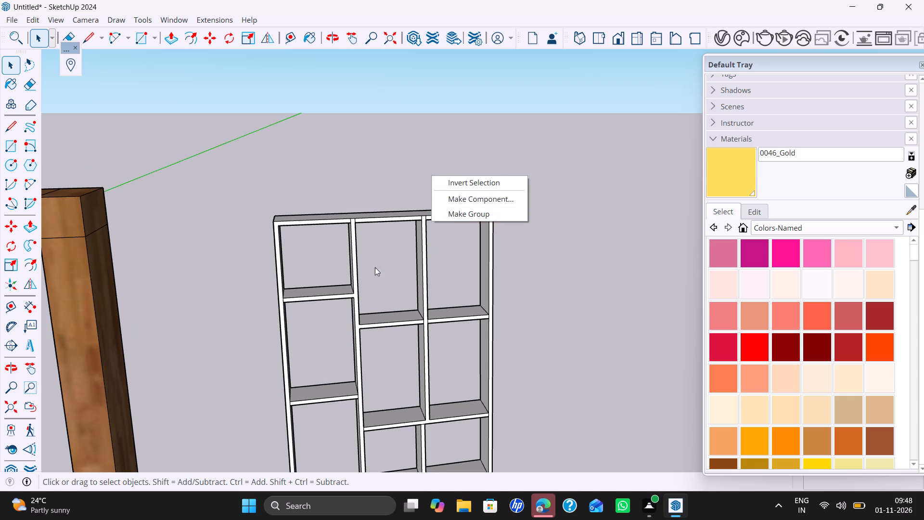
{"action": "scroll", "coordinate": [403, 328], "scroll_direction": "up", "scroll_amount": 3}
{"action": "middle_click_drag", "start_coordinate": [418, 298], "coordinate": [391, 349]}
{"action": "scroll", "coordinate": [397, 312], "scroll_direction": "up", "scroll_amount": 5}
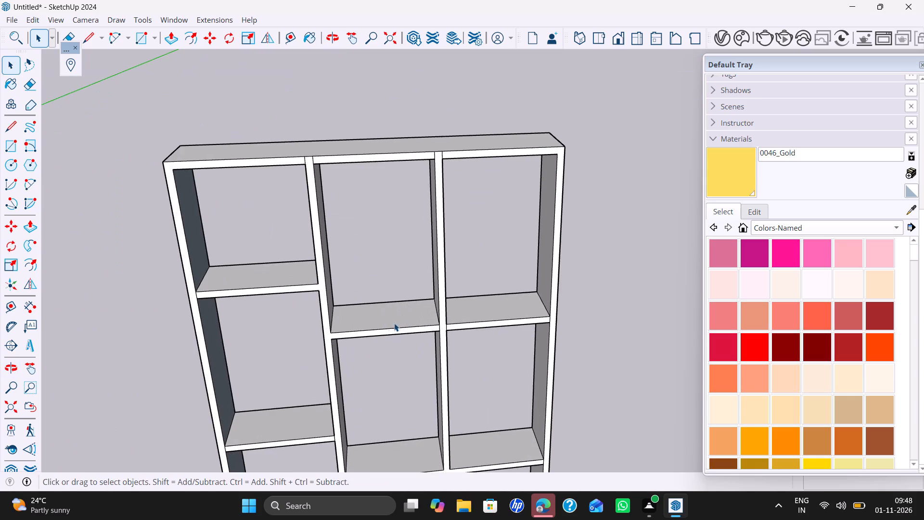
{"action": "left_click", "coordinate": [333, 317]}
{"action": "key", "text": "comma"}
{"action": "middle_click_drag", "start_coordinate": [344, 345], "coordinate": [327, 384]}
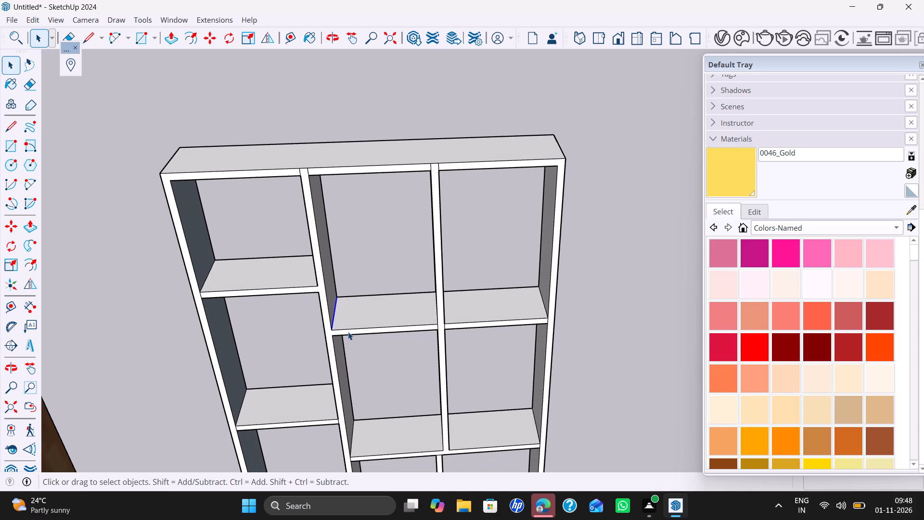
{"action": "key", "text": "n"}
{"action": "key", "text": "b"}
{"action": "key", "text": "space"}
{"action": "scroll", "coordinate": [343, 331], "scroll_direction": "up", "scroll_amount": 1}
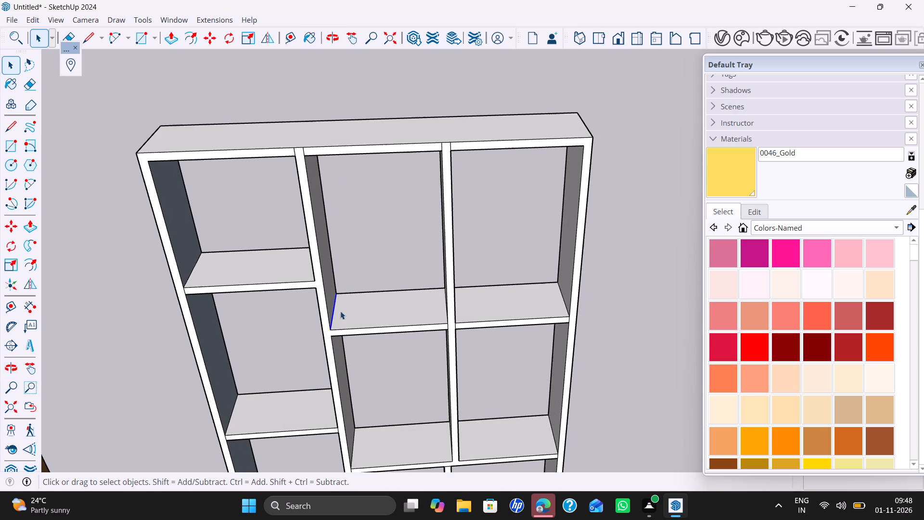
{"action": "right_click", "coordinate": [349, 270]}
{"action": "left_click", "coordinate": [371, 305]}
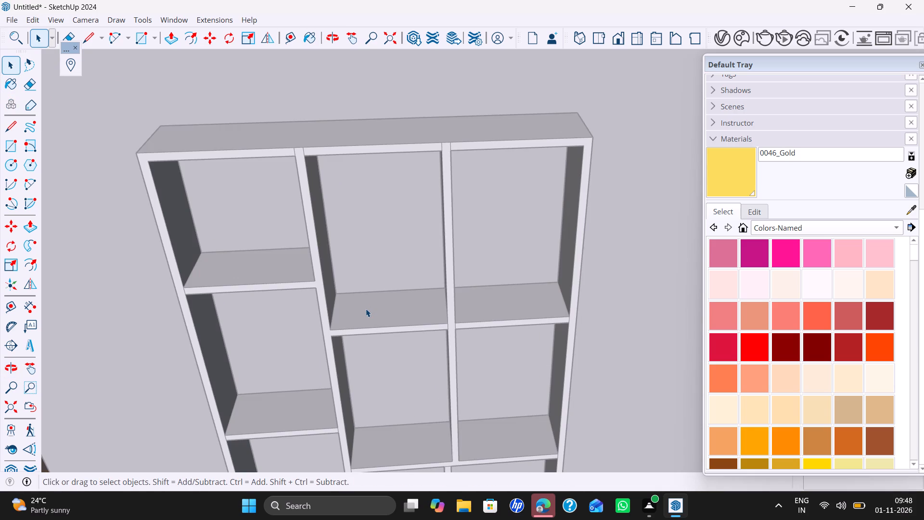
Draw a 1" by 6" rectangle on the middle top bay's shelf, starting at its back corner against the divider.
{"action": "key", "text": "r"}
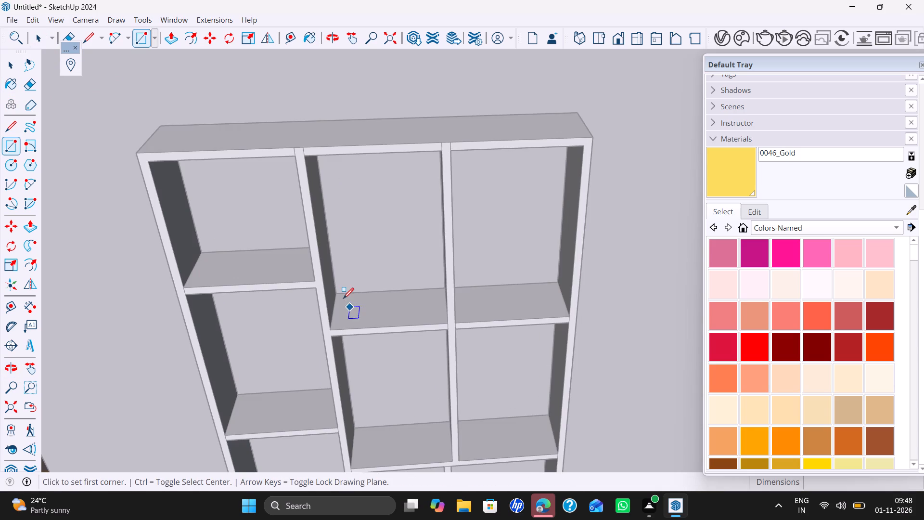
{"action": "left_click", "coordinate": [336, 291]}
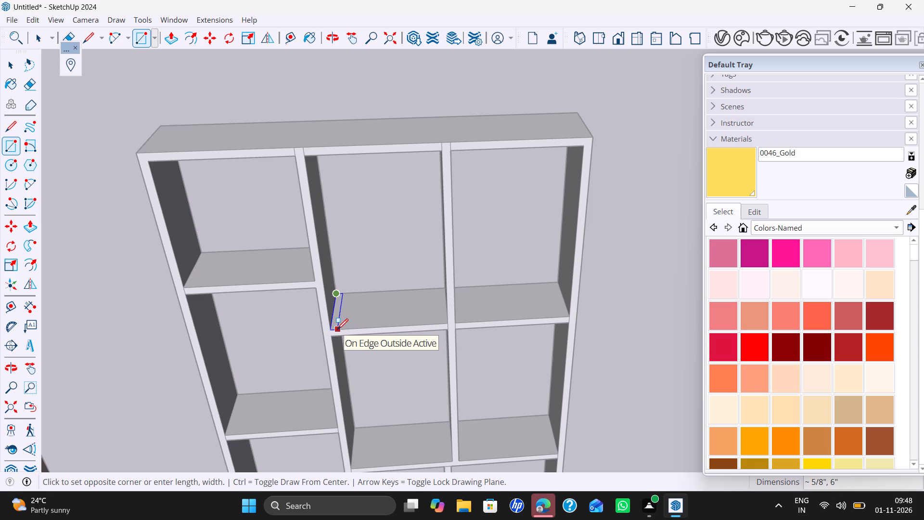
{"action": "key", "text": "1"}
{"action": "key", "text": "shift+quotedbl"}
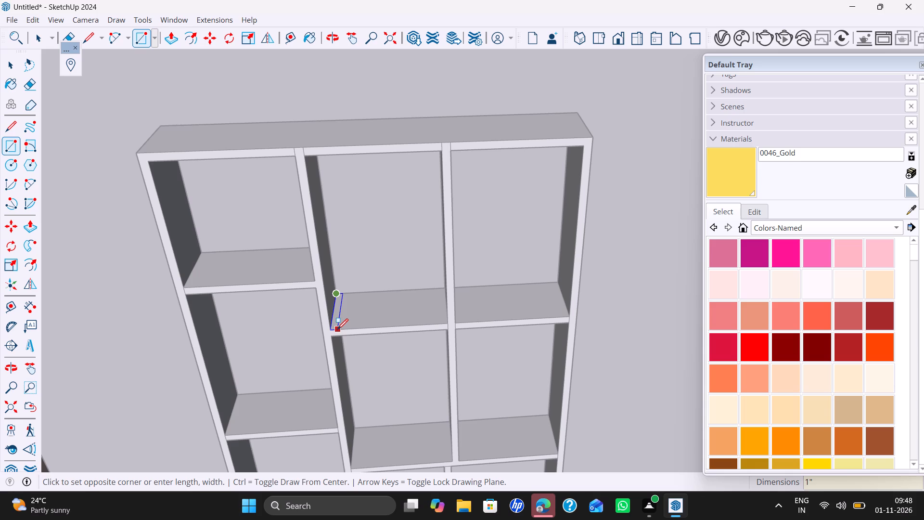
{"action": "key", "text": "slash"}
{"action": "key", "text": "BackSpace"}
{"action": "key", "text": "period"}
{"action": "type", "text": "\\,"}
{"action": "key", "text": "backslash"}
{"action": "key", "text": "BackSpace"}
{"action": "key", "text": "BackSpace"}
{"action": "key", "text": "BackSpace"}
{"action": "key", "text": "BackSpace"}
{"action": "key", "text": "comma"}
{"action": "key", "text": "6"}
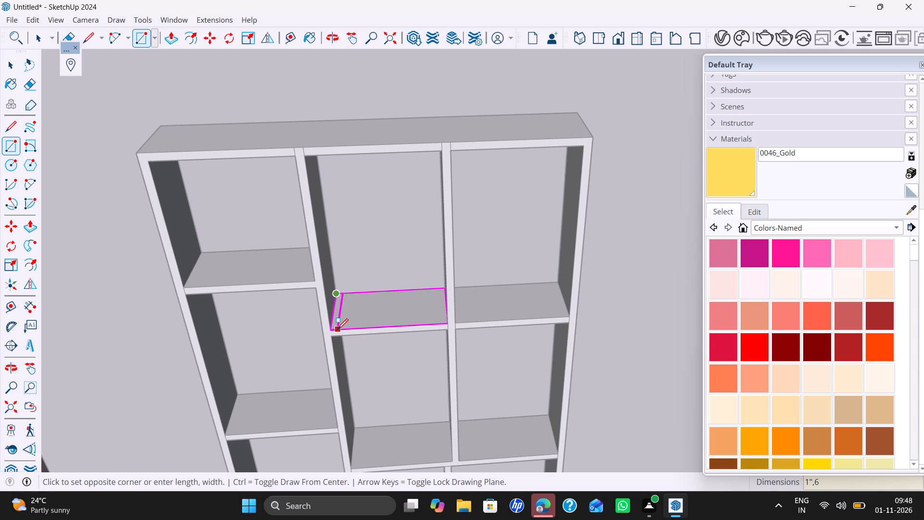
{"action": "key", "text": "shift+quotedbl"}
{"action": "key", "text": "Return"}
{"action": "key", "text": "space"}
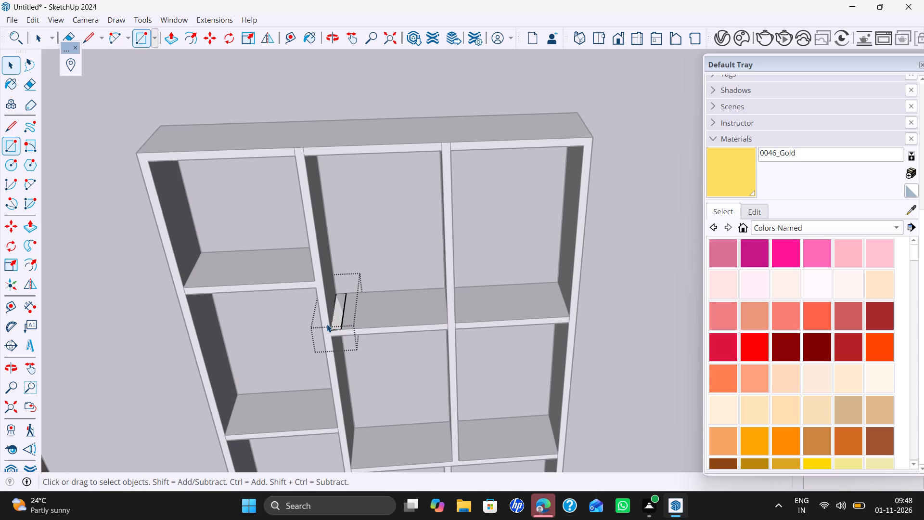
Push/Pull the rectangle up to the underside of the top panel to form a thin upright.
{"action": "key", "text": "bracketleft"}
{"action": "key", "text": "p"}
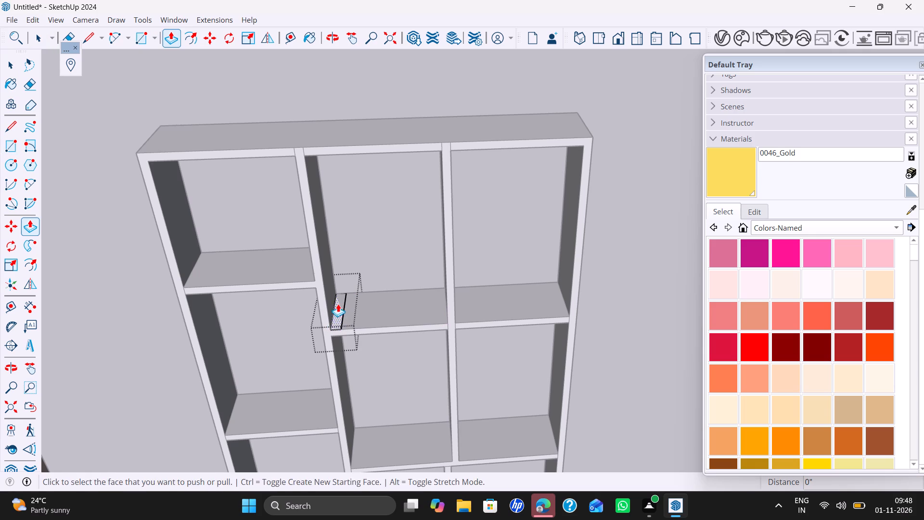
{"action": "left_click", "coordinate": [341, 313]}
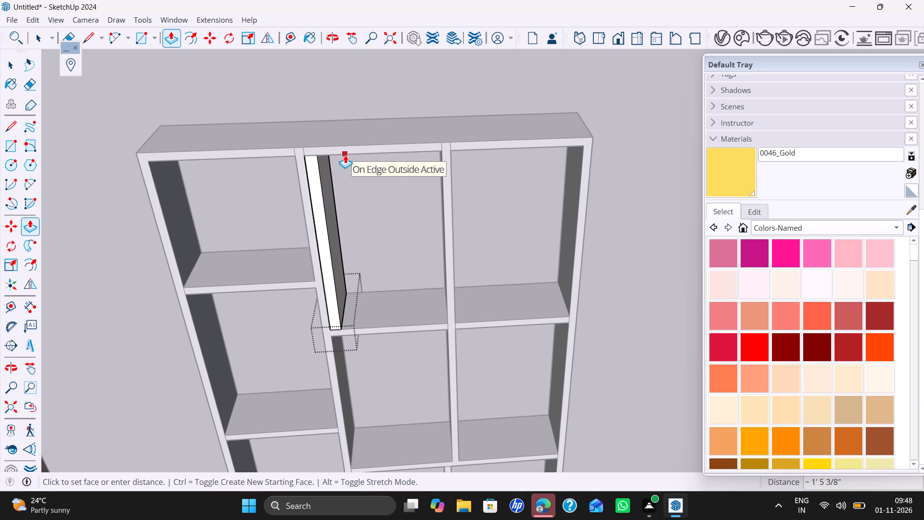
{"action": "left_click", "coordinate": [345, 155]}
Push/Pull the upright's bay-facing side inward by 0.5" and close the group.
{"action": "left_click", "coordinate": [338, 276]}
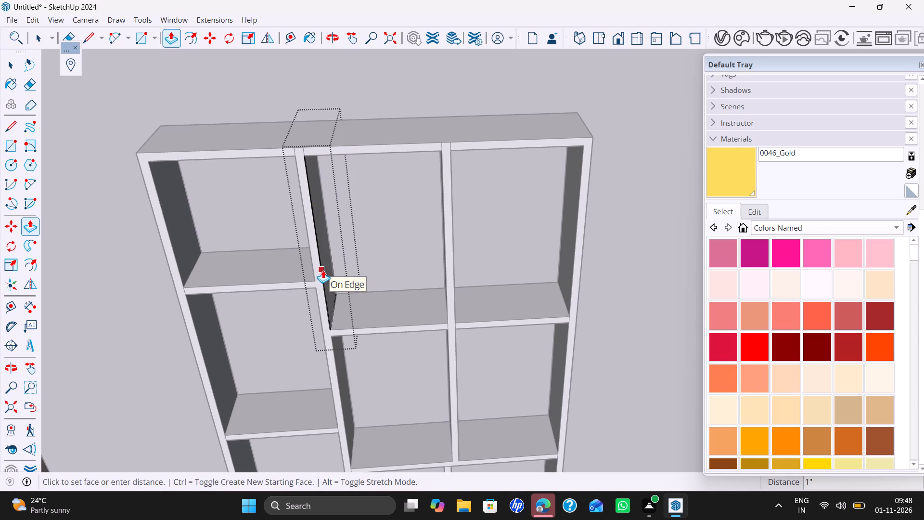
{"action": "key", "text": "Escape"}
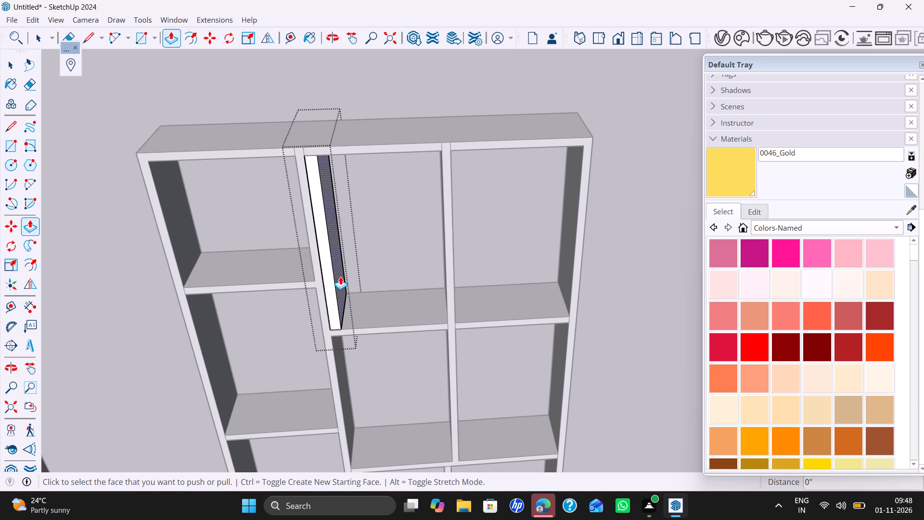
{"action": "scroll", "coordinate": [336, 279], "scroll_direction": "up", "scroll_amount": 4}
{"action": "left_click", "coordinate": [336, 254]}
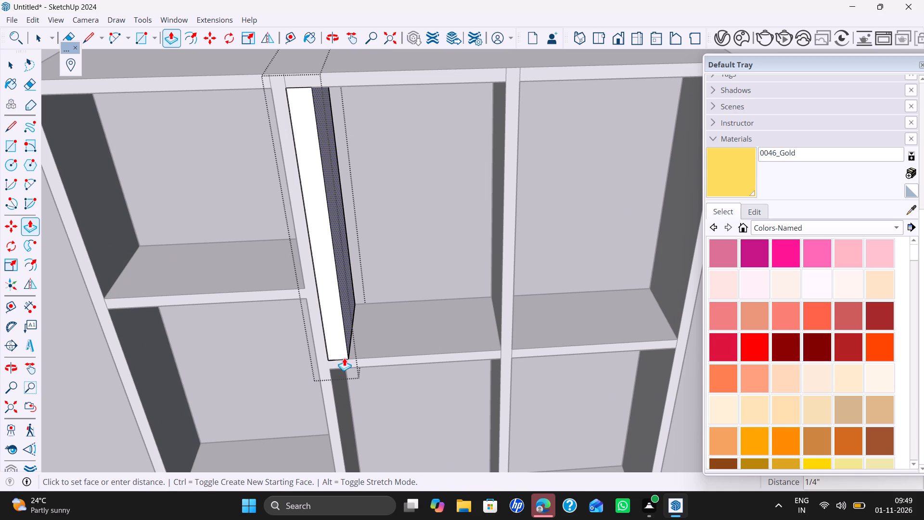
{"action": "key", "text": "Escape"}
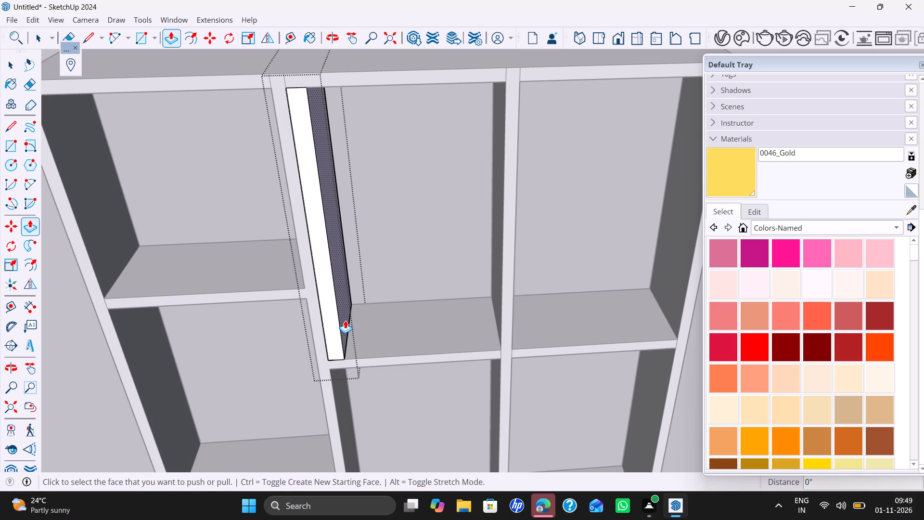
{"action": "left_click", "coordinate": [345, 320]}
{"action": "key", "text": "Escape"}
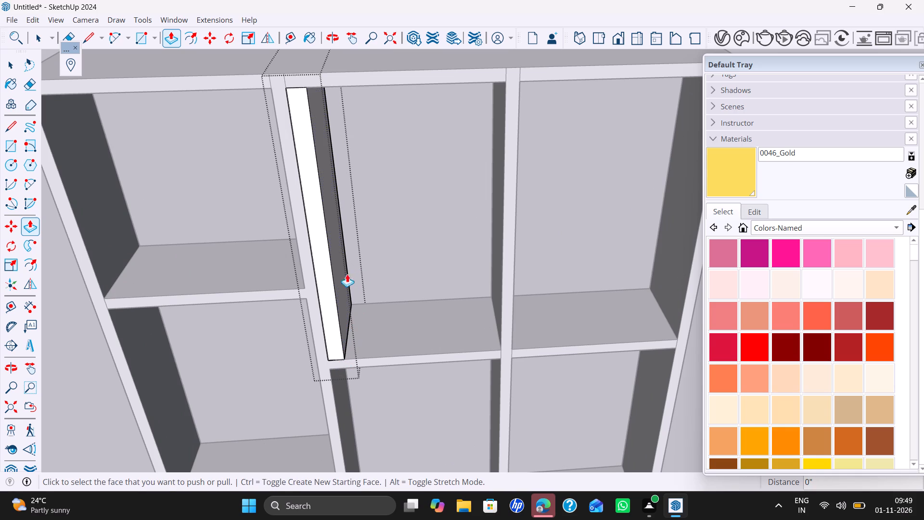
{"action": "left_click", "coordinate": [339, 277]}
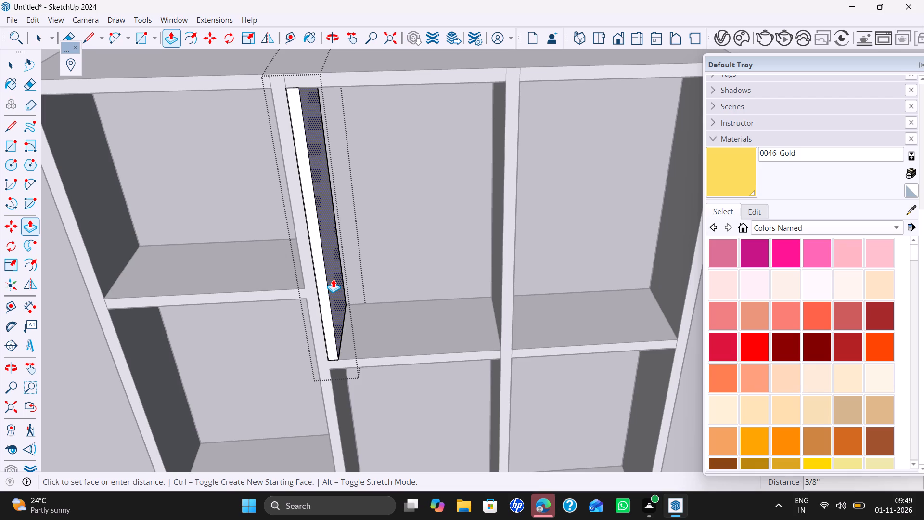
{"action": "type", "text": "0."}
{"action": "key", "text": "2"}
{"action": "key", "text": "BackSpace"}
{"action": "key", "text": "5"}
{"action": "key", "text": "shift+quotedbl"}
{"action": "key", "text": "Return"}
{"action": "key", "text": "space"}
{"action": "left_click", "coordinate": [432, 242]}
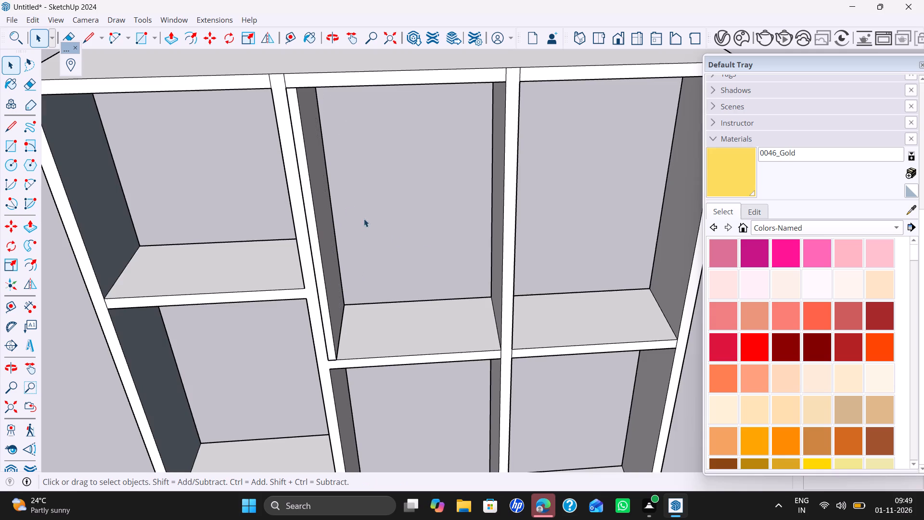
Move the upright group along the shelf's front edge to about the middle of the bay.
{"action": "left_click", "coordinate": [325, 187]}
{"action": "key", "text": "m"}
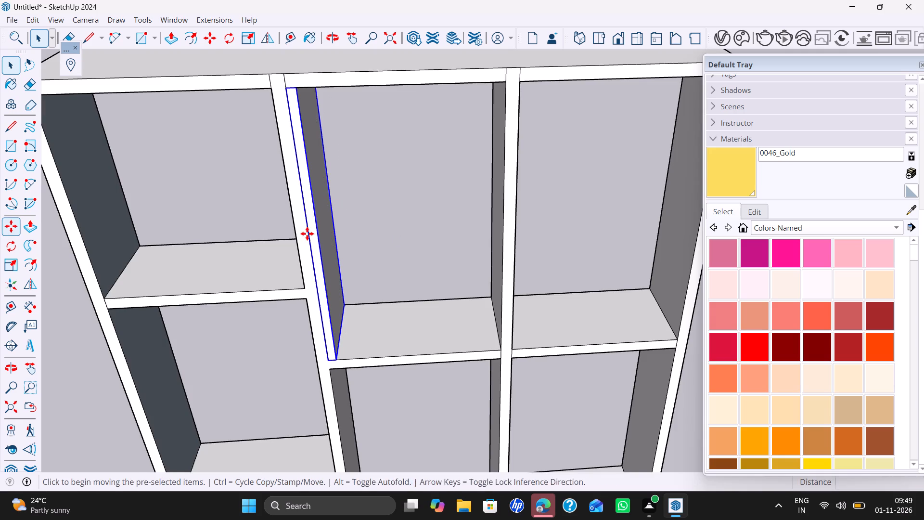
{"action": "left_click", "coordinate": [328, 361]}
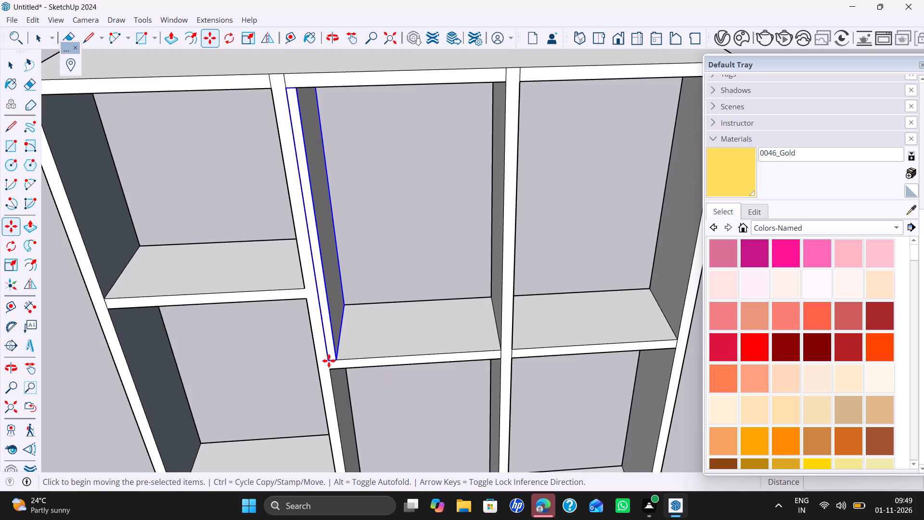
{"action": "left_click", "coordinate": [393, 356]}
{"action": "scroll", "coordinate": [404, 353], "scroll_direction": "up", "scroll_amount": 5}
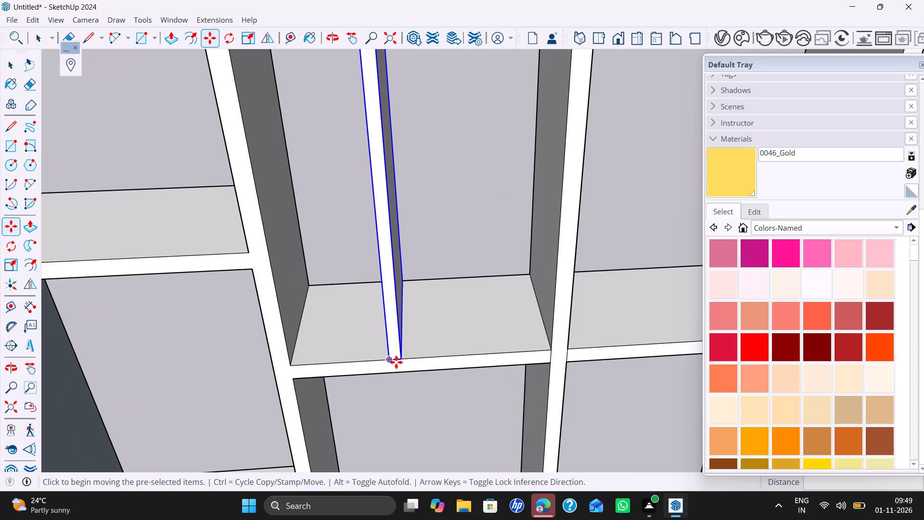
{"action": "scroll", "coordinate": [396, 362], "scroll_direction": "up", "scroll_amount": 5}
{"action": "left_click", "coordinate": [395, 357]}
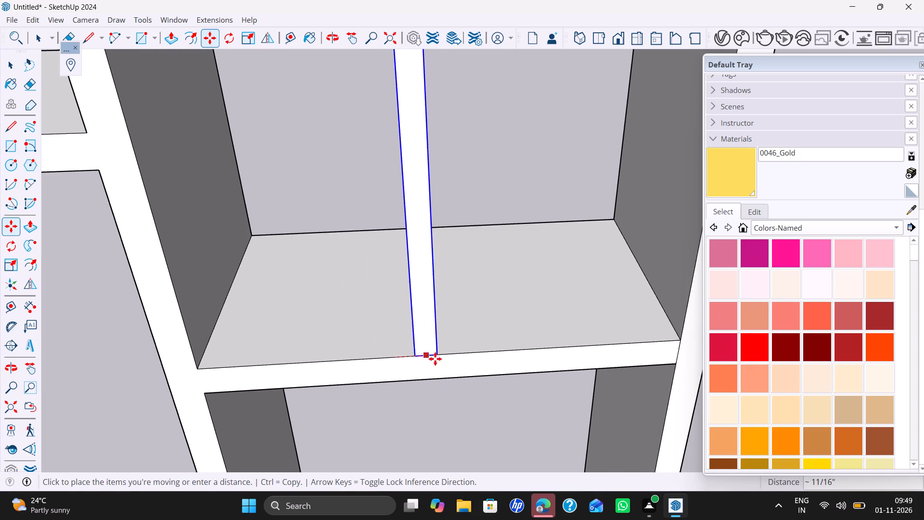
{"action": "left_click", "coordinate": [446, 355]}
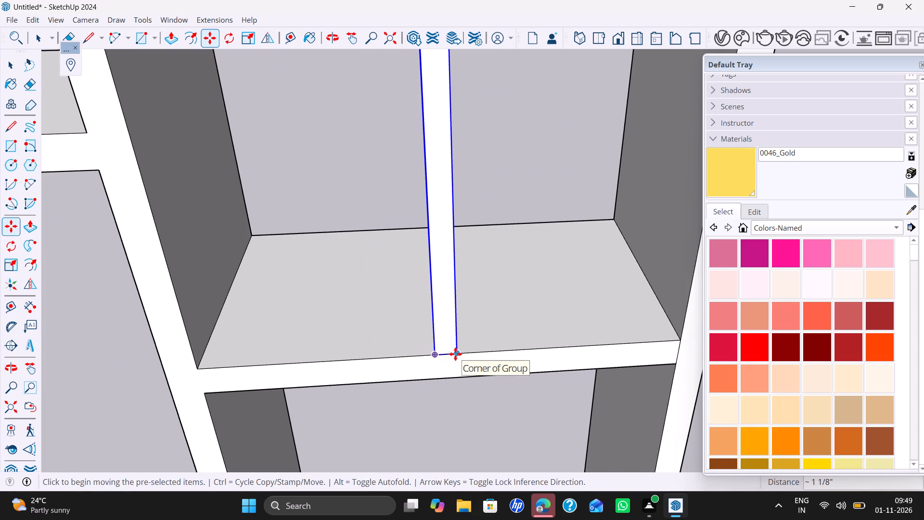
Copy the middle upright 2" along the shelf's front edge toward the bay's left divider.
{"action": "left_click", "coordinate": [456, 352], "text": "ctrl"}
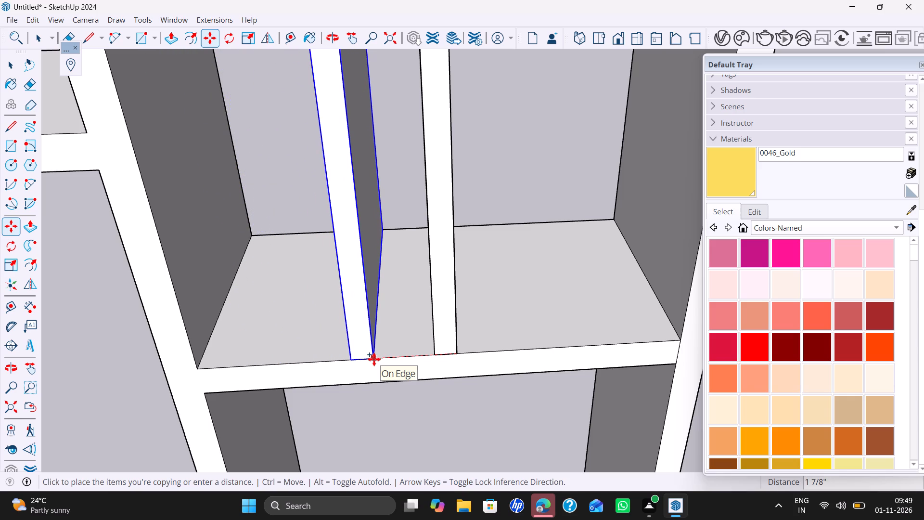
{"action": "key", "text": "shift+quotedbl"}
{"action": "key", "text": "BackSpace"}
{"action": "key", "text": "2"}
{"action": "key", "text": "shift+quotedbl"}
{"action": "key", "text": "Return"}
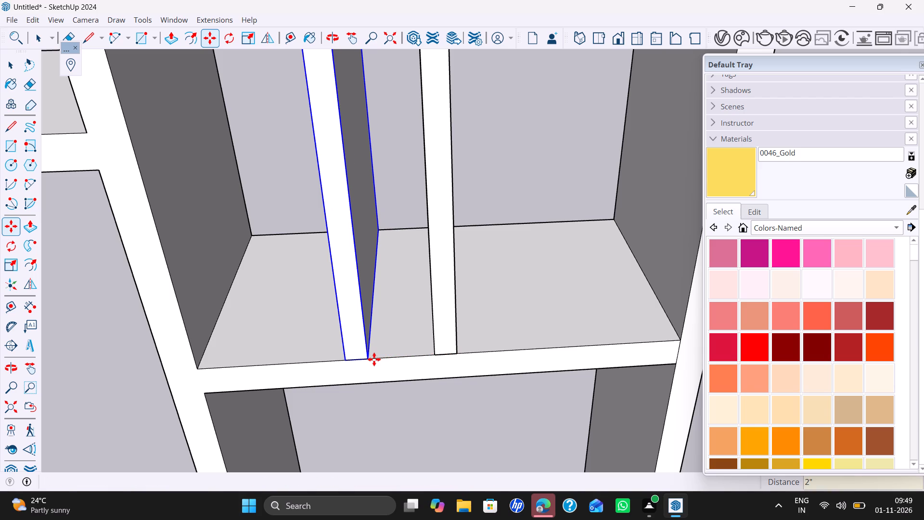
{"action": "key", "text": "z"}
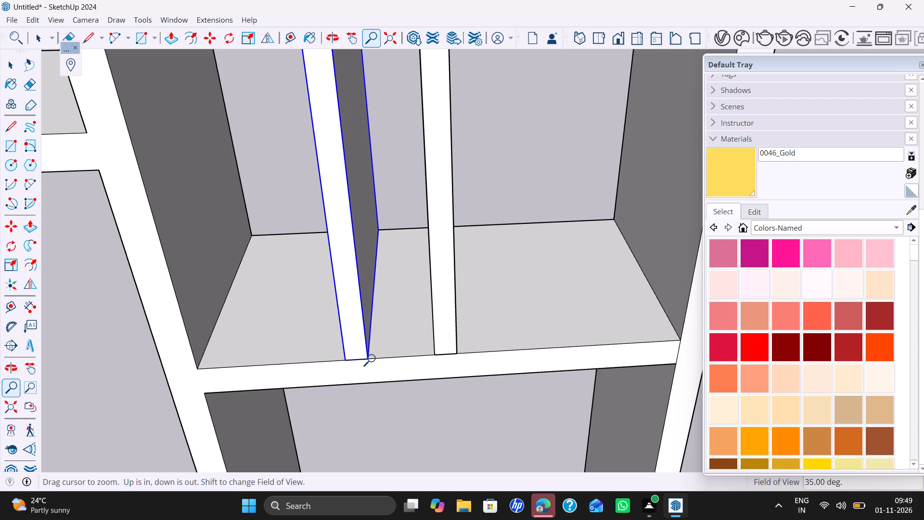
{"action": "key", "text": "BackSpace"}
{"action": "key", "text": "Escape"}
Copy the new upright another 2" along the shelf's front edge toward the left divider.
{"action": "key", "text": "m"}
{"action": "left_click", "coordinate": [369, 359]}
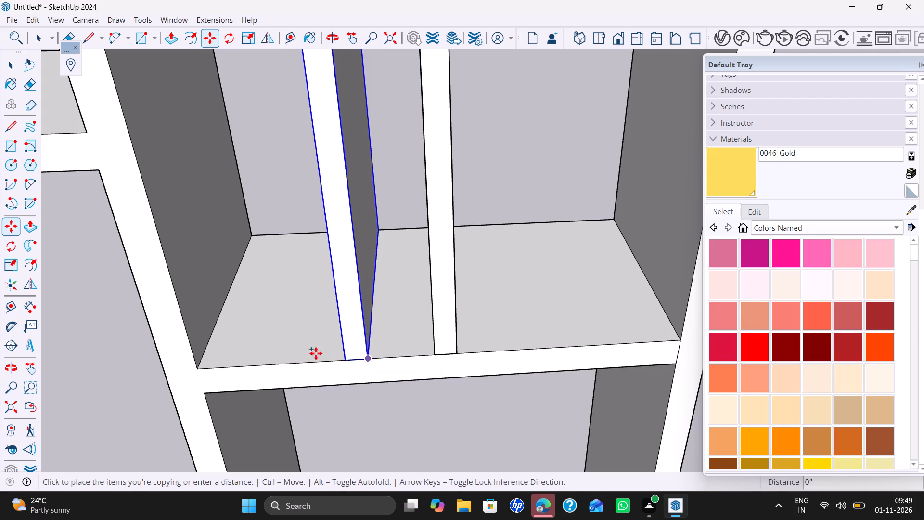
{"action": "key", "text": "2"}
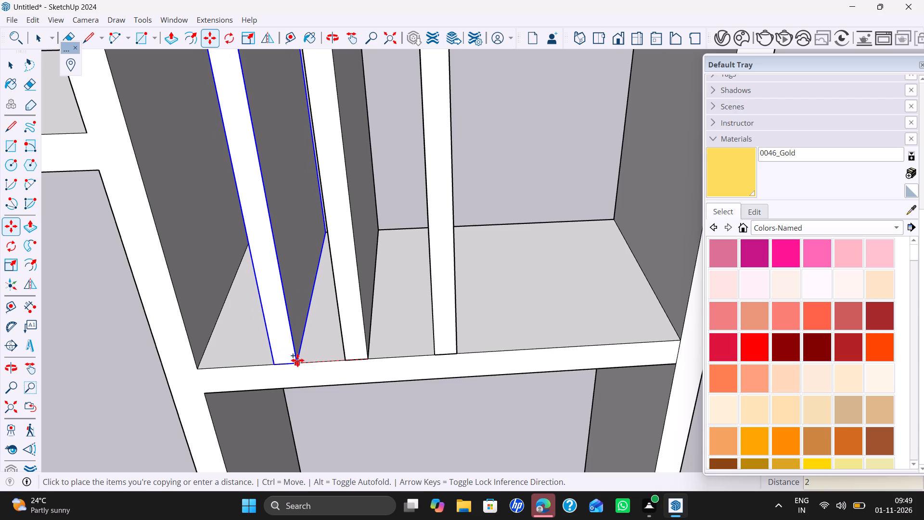
{"action": "key", "text": "shift+quotedbl"}
{"action": "key", "text": "Return"}
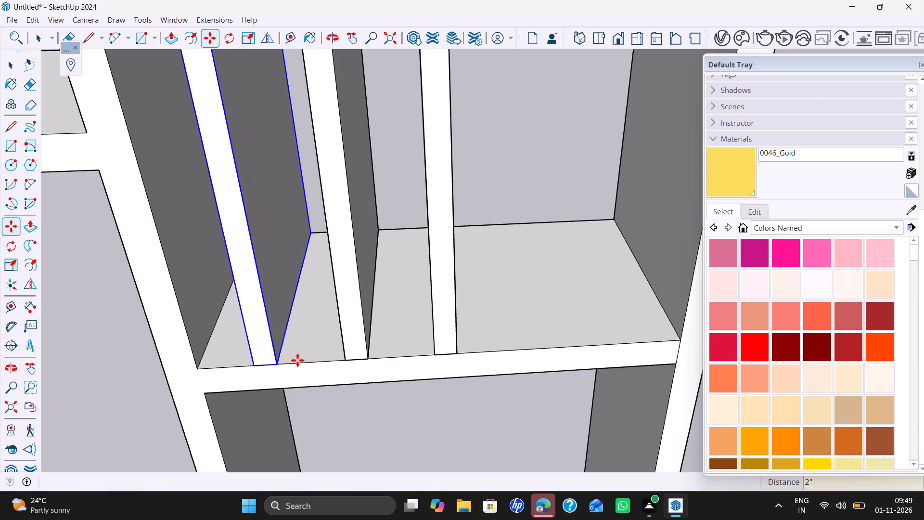
Select the two copied uprights and mirror copies of them about the centre of the middle upright with Flip.
{"action": "scroll", "coordinate": [286, 359], "scroll_direction": "down", "scroll_amount": 1}
{"action": "key", "text": "space"}
{"action": "left_click", "coordinate": [354, 325], "text": "ctrl"}
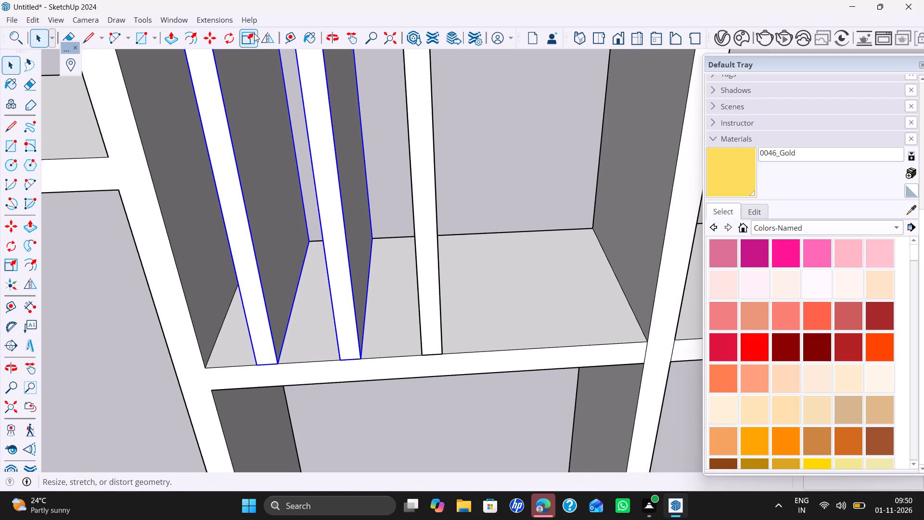
{"action": "left_click", "coordinate": [269, 39]}
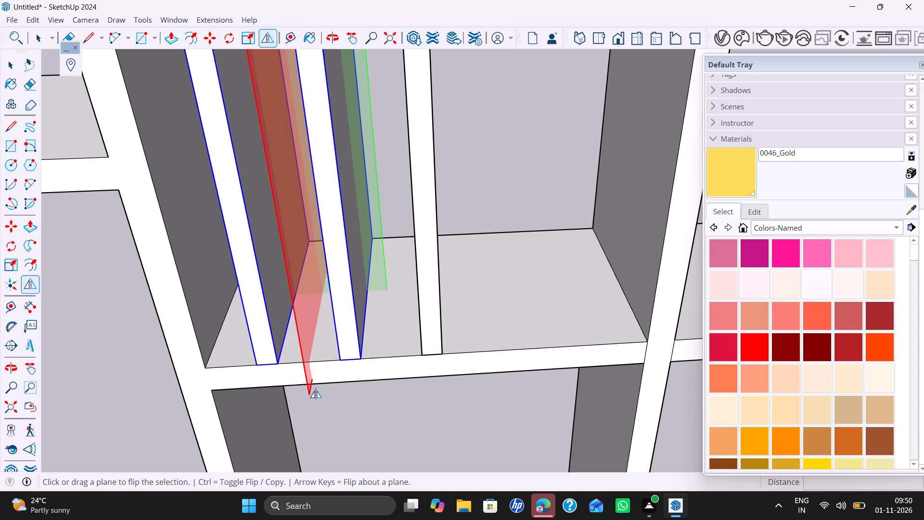
{"action": "left_click_drag", "start_coordinate": [309, 390], "coordinate": [432, 359]}
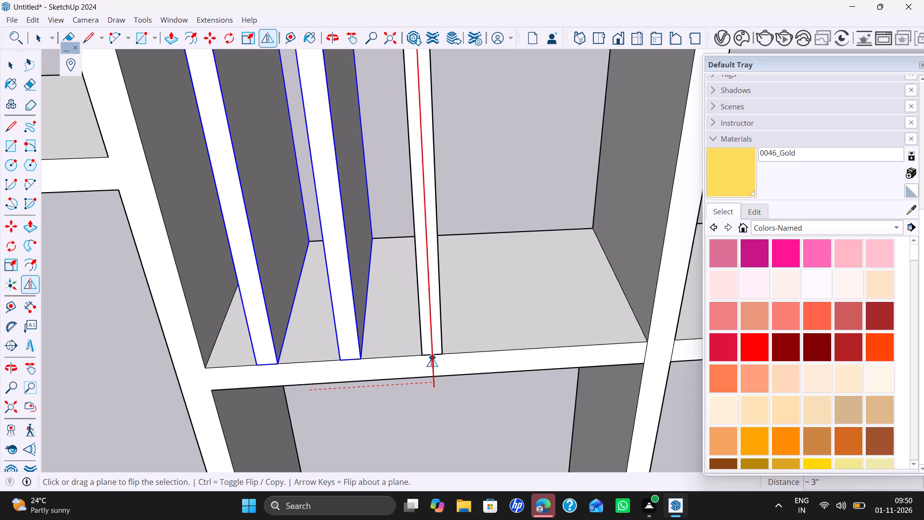
{"action": "left_click_drag", "start_coordinate": [432, 359], "coordinate": [432, 356]}
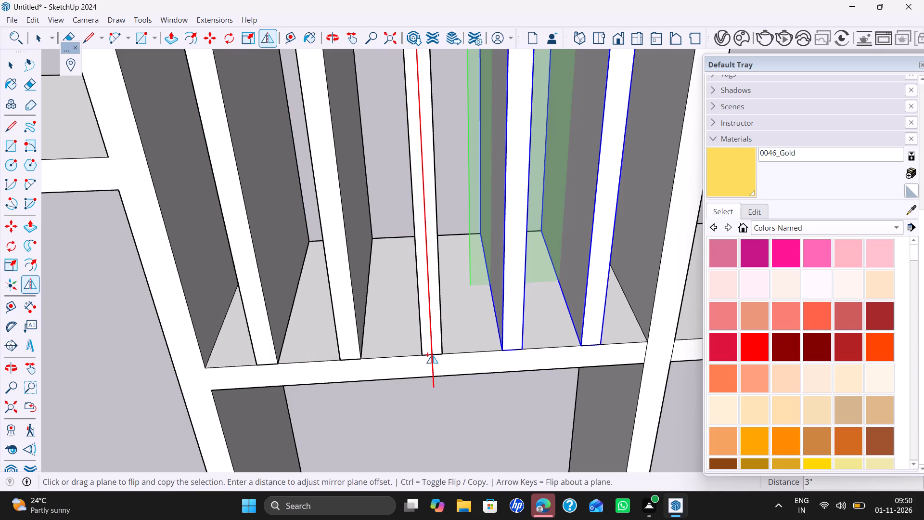
{"action": "key", "text": "space"}
{"action": "scroll", "coordinate": [439, 355], "scroll_direction": "down", "scroll_amount": 15}
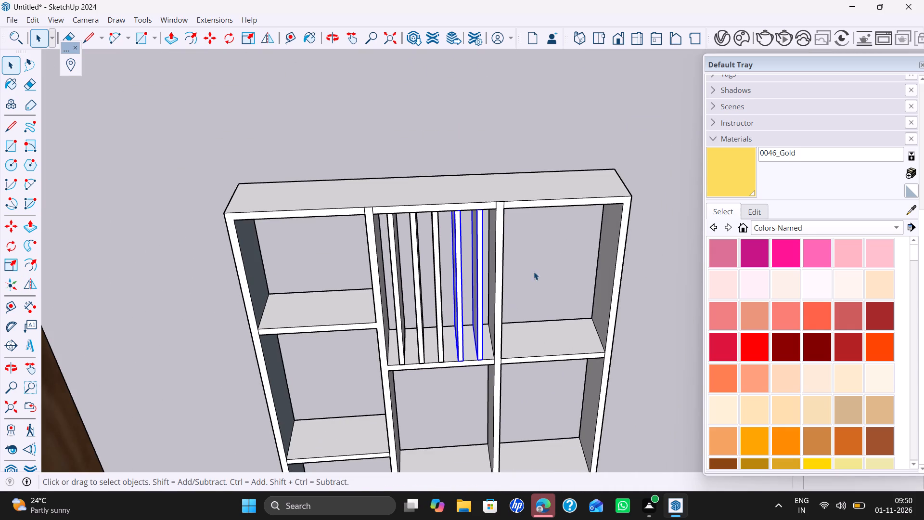
{"action": "left_click", "coordinate": [544, 255]}
Select all five uprights and copy them into the left column's second bay from the top, aligned to its lower front corner at the divider.
{"action": "middle_click_drag", "start_coordinate": [474, 292], "coordinate": [466, 157]}
{"action": "scroll", "coordinate": [413, 223], "scroll_direction": "down", "scroll_amount": 4}
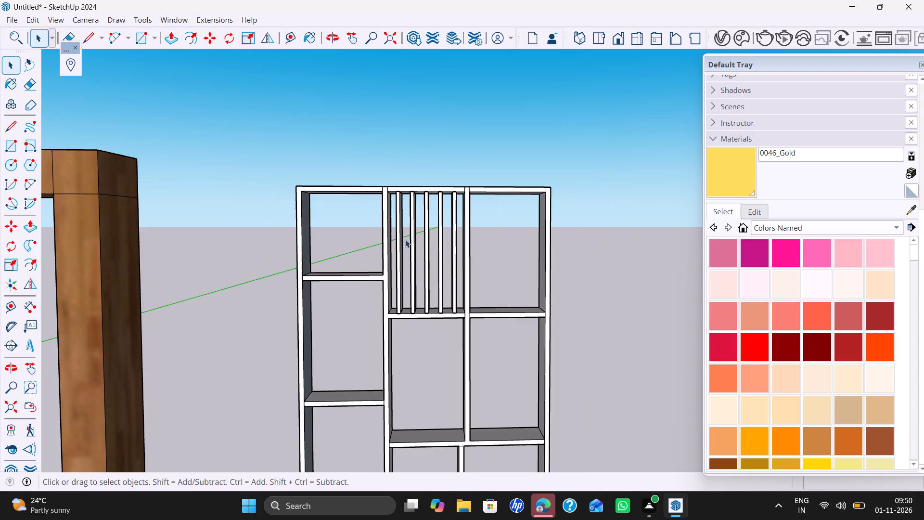
{"action": "middle_click_drag", "start_coordinate": [405, 239], "coordinate": [403, 168]}
{"action": "scroll", "coordinate": [415, 195], "scroll_direction": "up", "scroll_amount": 1}
{"action": "scroll", "coordinate": [456, 193], "scroll_direction": "up", "scroll_amount": 3}
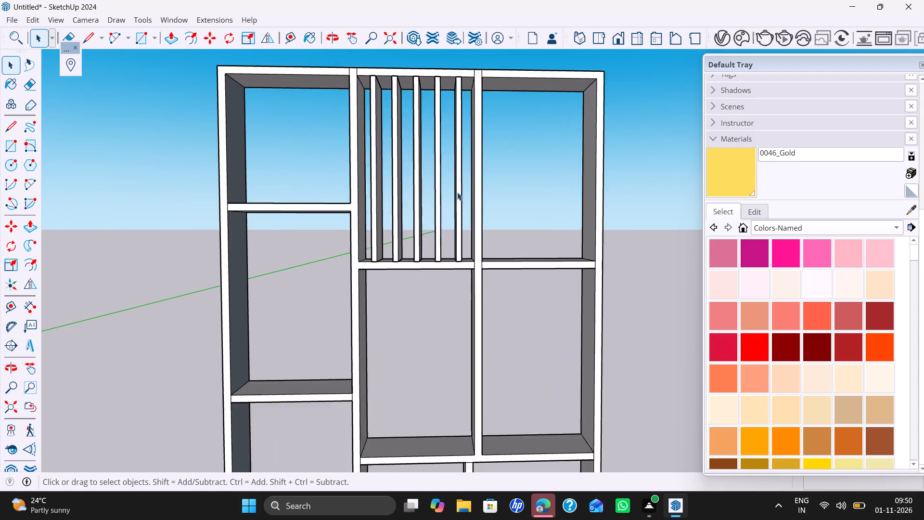
{"action": "scroll", "coordinate": [457, 192], "scroll_direction": "up", "scroll_amount": 1}
{"action": "left_click_drag", "start_coordinate": [464, 184], "coordinate": [378, 184]}
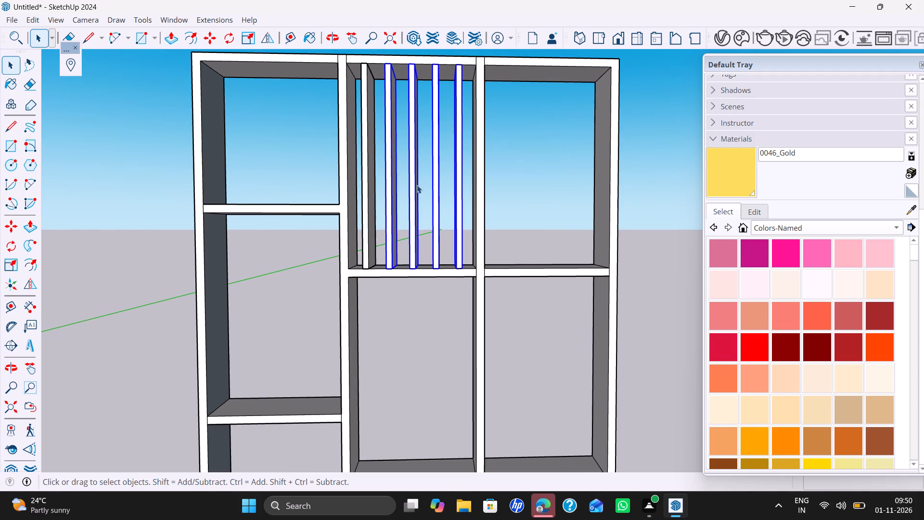
{"action": "left_click", "coordinate": [369, 197], "text": "ctrl"}
{"action": "key", "text": "m"}
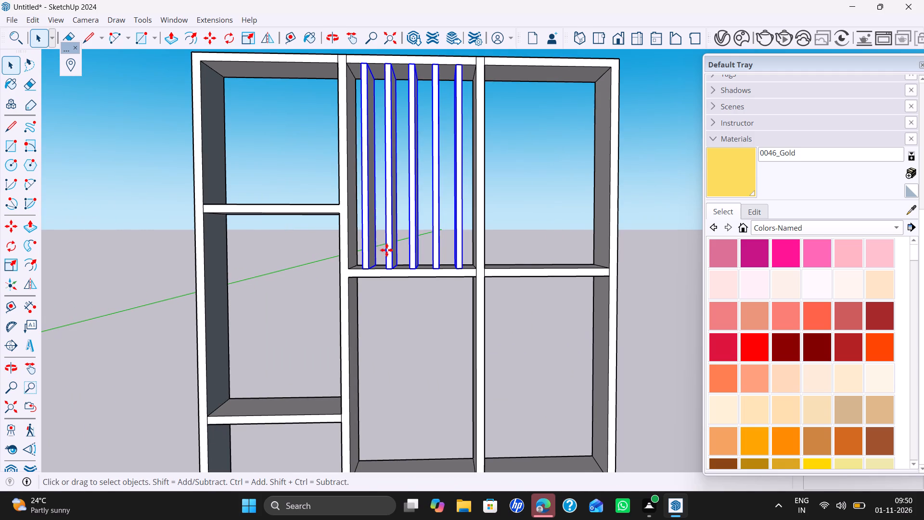
{"action": "key", "text": "comma"}
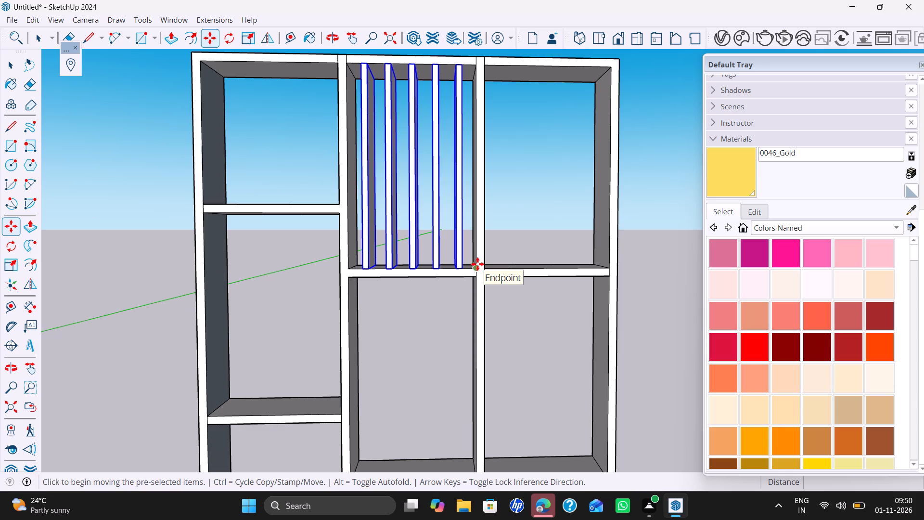
{"action": "left_click", "coordinate": [476, 268]}
{"action": "scroll", "coordinate": [402, 289], "scroll_direction": "down", "scroll_amount": 5}
{"action": "middle_click_drag", "start_coordinate": [382, 330], "coordinate": [382, 329], "text": "shift"}
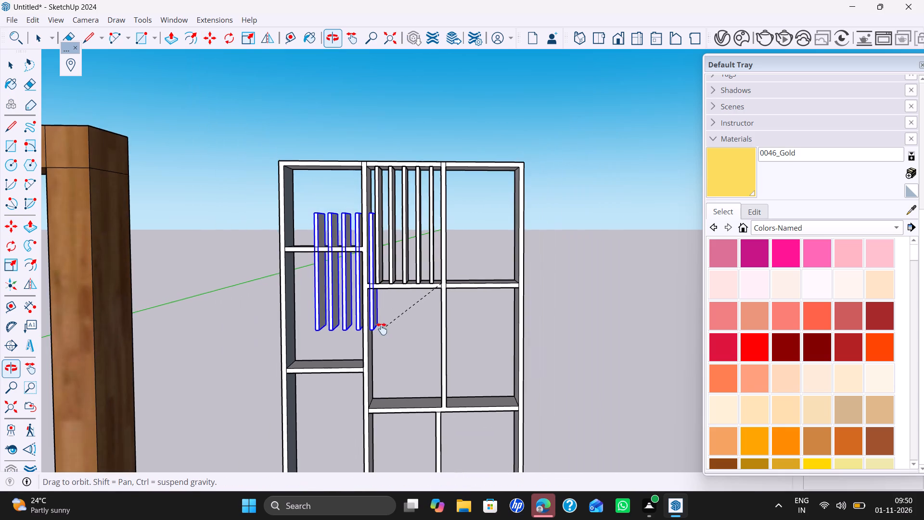
{"action": "middle_click_drag", "start_coordinate": [382, 329], "coordinate": [413, 240], "text": "shift"}
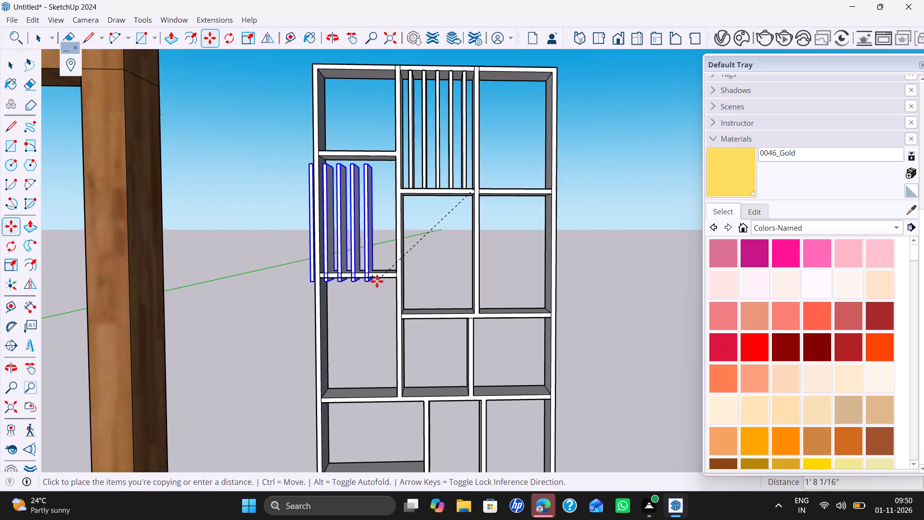
{"action": "scroll", "coordinate": [377, 280], "scroll_direction": "up", "scroll_amount": 1}
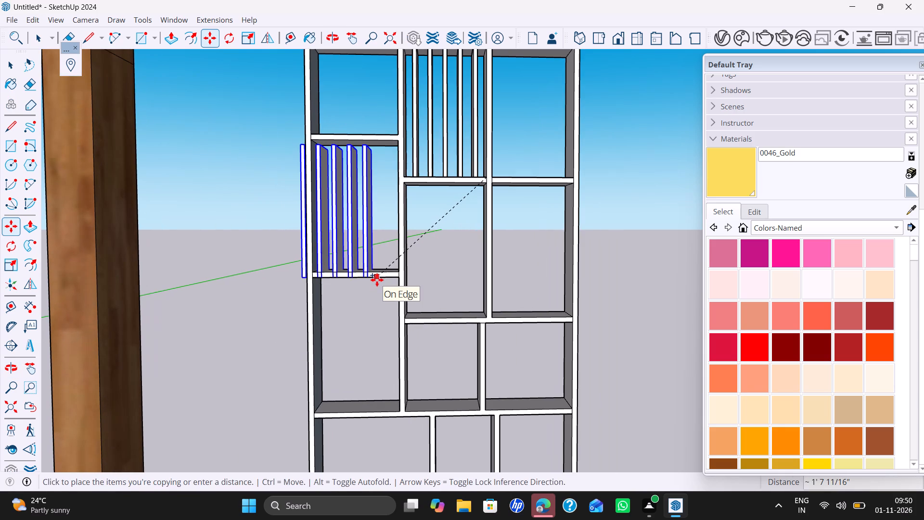
{"action": "scroll", "coordinate": [379, 286], "scroll_direction": "up", "scroll_amount": 3}
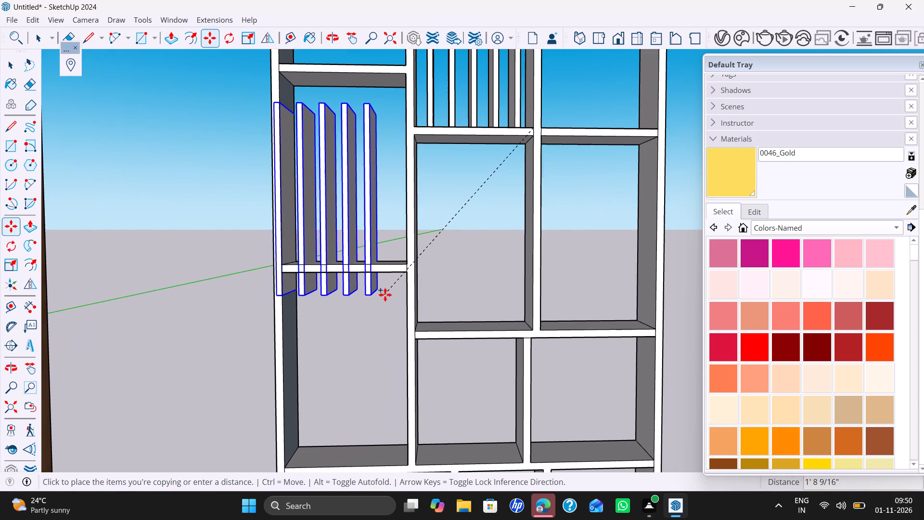
{"action": "scroll", "coordinate": [386, 290], "scroll_direction": "up", "scroll_amount": 3}
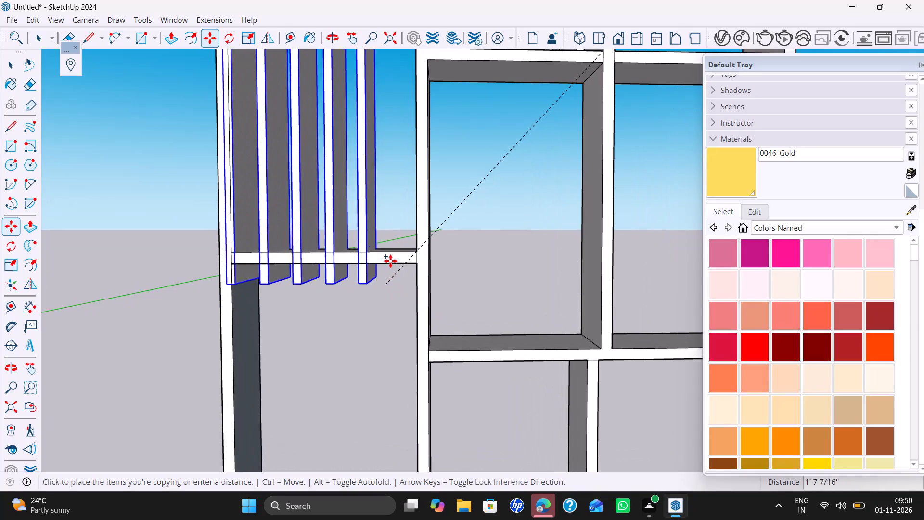
{"action": "scroll", "coordinate": [416, 252], "scroll_direction": "down", "scroll_amount": 7}
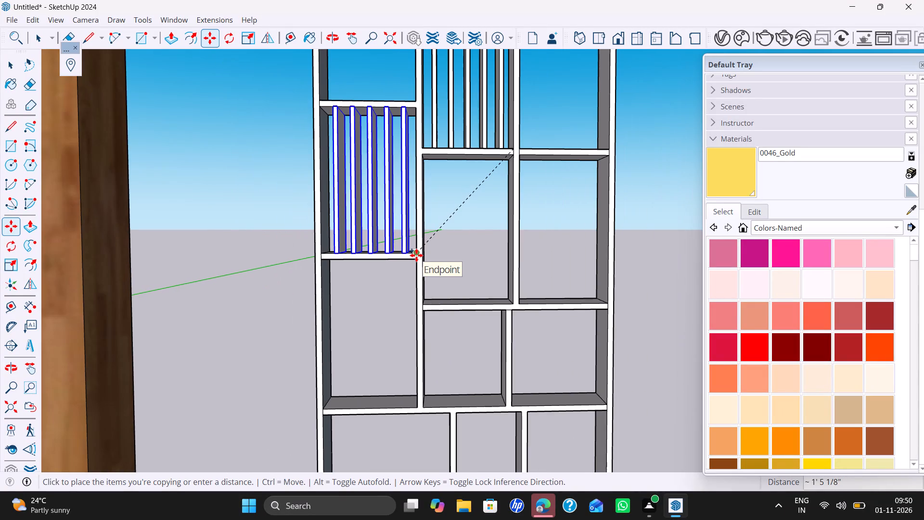
{"action": "left_click", "coordinate": [416, 255]}
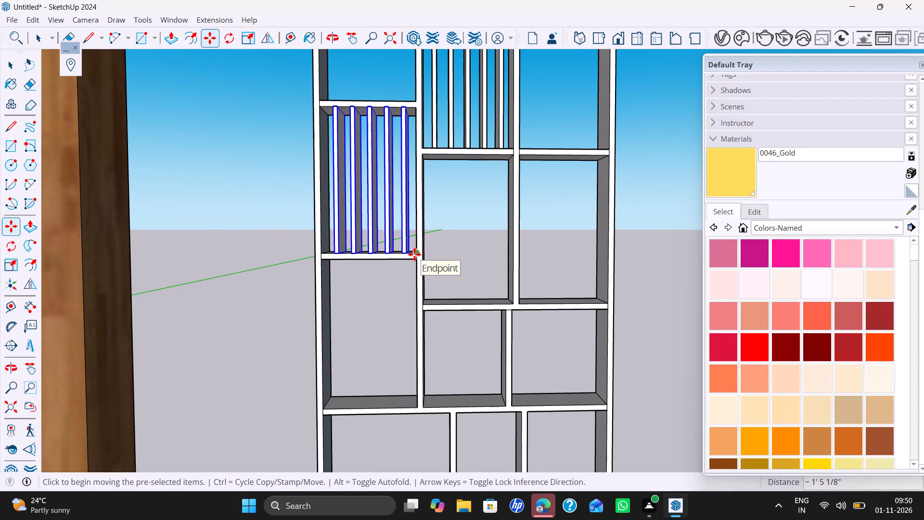
Copy the five uprights down onto the unit's bottom shelf, against the left side of the lowest full-height divider.
{"action": "left_click", "coordinate": [414, 254], "text": "ctrl"}
{"action": "scroll", "coordinate": [403, 328], "scroll_direction": "down", "scroll_amount": 6}
{"action": "middle_click_drag", "start_coordinate": [402, 339], "coordinate": [401, 246], "text": "shift"}
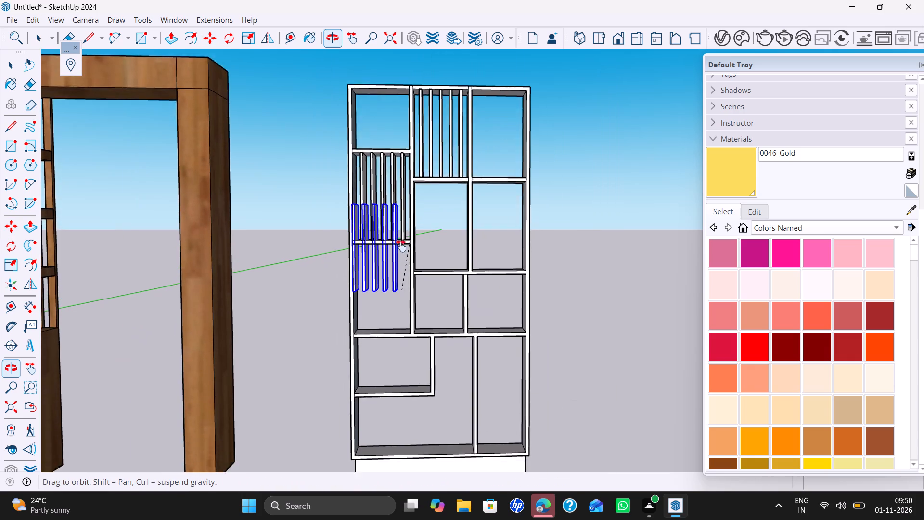
{"action": "middle_click_drag", "start_coordinate": [401, 246], "coordinate": [401, 224], "text": "shift"}
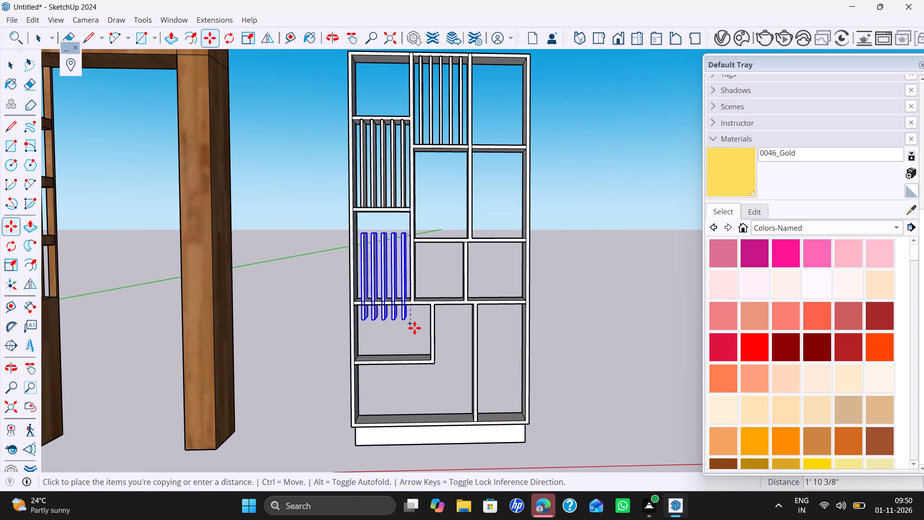
{"action": "scroll", "coordinate": [477, 419], "scroll_direction": "up", "scroll_amount": 5}
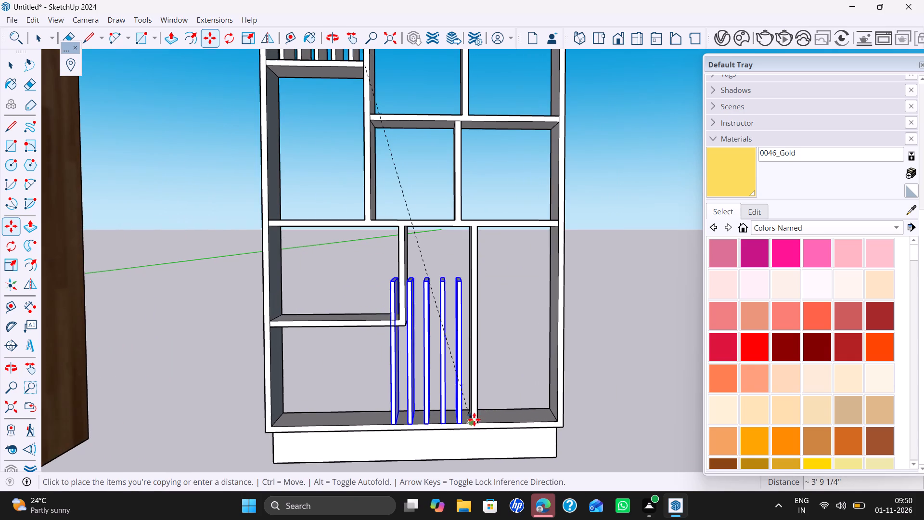
{"action": "left_click", "coordinate": [470, 423]}
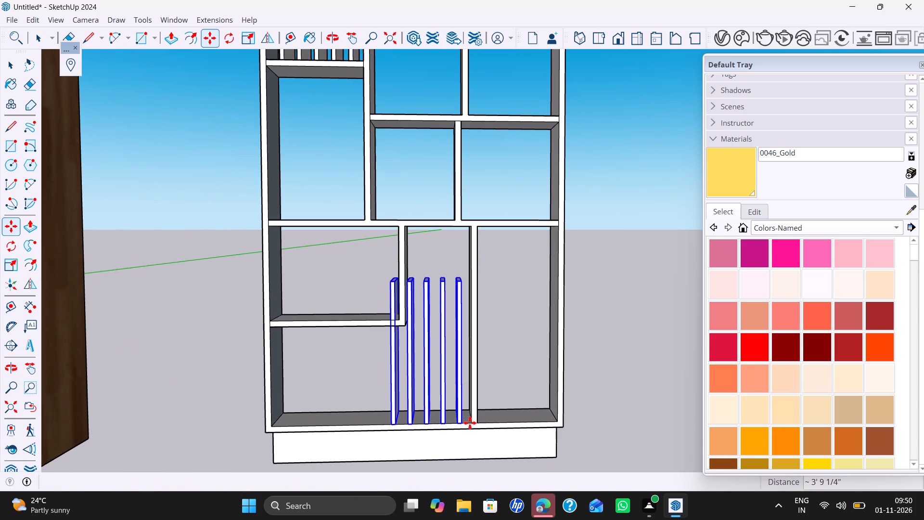
Delete the leftmost of the five copied uprights, the one overlapping the short divider above the bottom shelf.
{"action": "scroll", "coordinate": [411, 275], "scroll_direction": "up", "scroll_amount": 3}
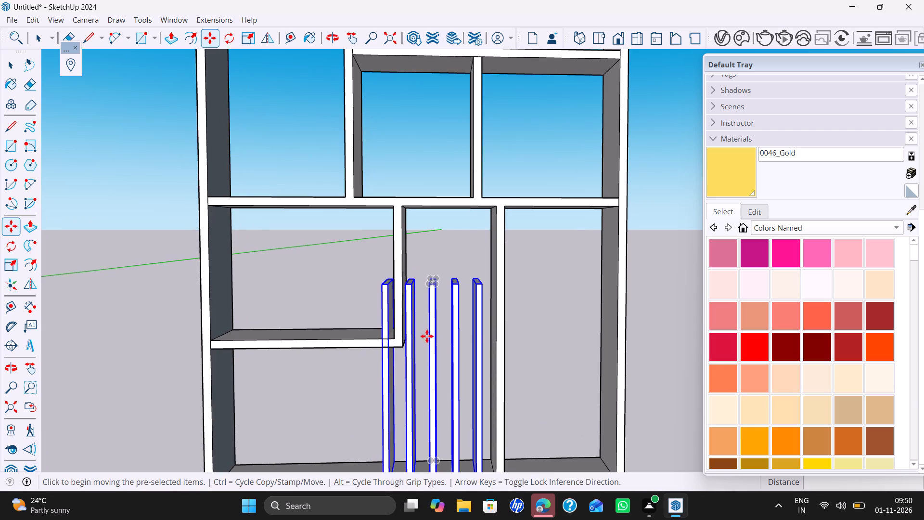
{"action": "scroll", "coordinate": [446, 355], "scroll_direction": "down", "scroll_amount": 3}
{"action": "middle_click_drag", "start_coordinate": [446, 362], "coordinate": [431, 297], "text": "shift"}
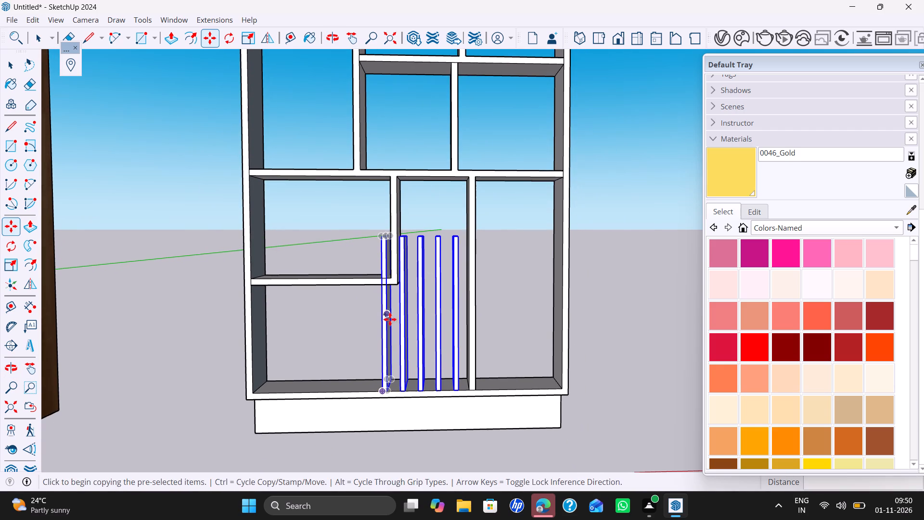
{"action": "key", "text": "Tab"}
{"action": "key", "text": "grave"}
{"action": "key", "text": "space"}
{"action": "left_click", "coordinate": [385, 316]}
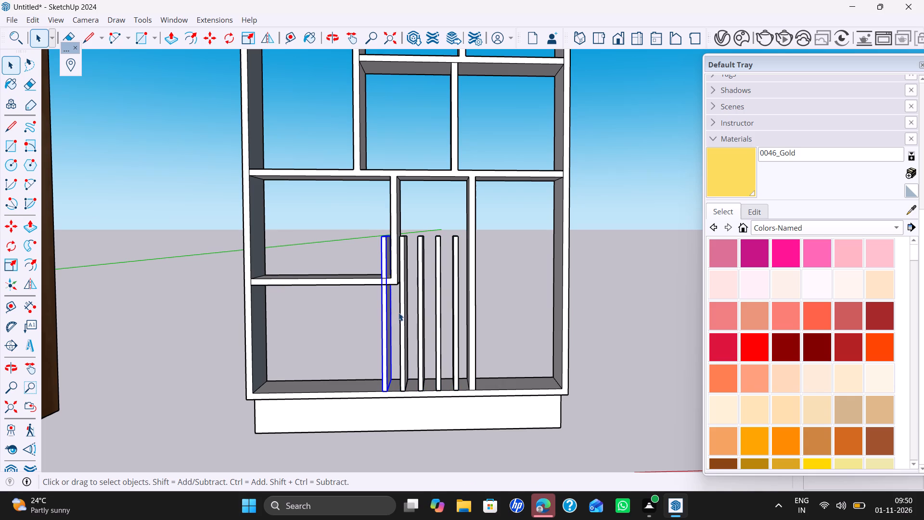
{"action": "key", "text": "Delete"}
Move the leftmost remaining upright sideways until its front edge aligns with the left edge of the short divider.
{"action": "left_click", "coordinate": [404, 295]}
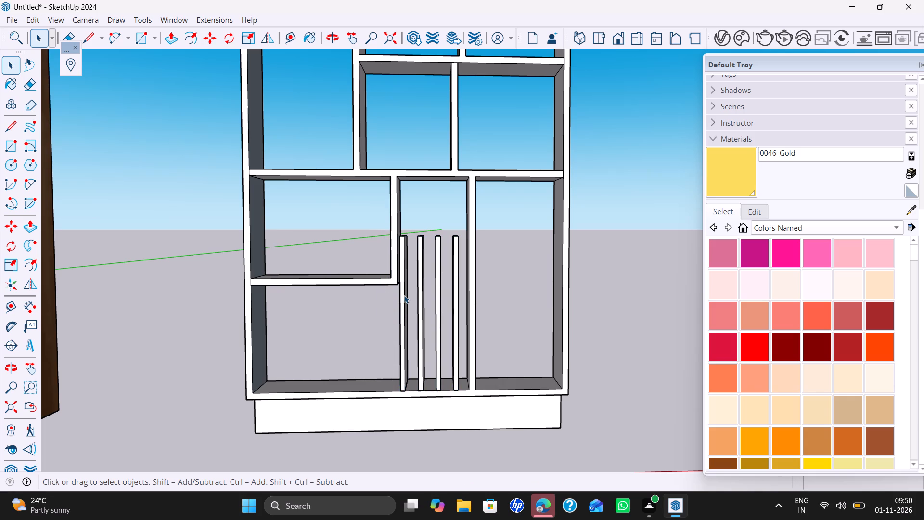
{"action": "scroll", "coordinate": [410, 350], "scroll_direction": "up", "scroll_amount": 1}
{"action": "key", "text": "m"}
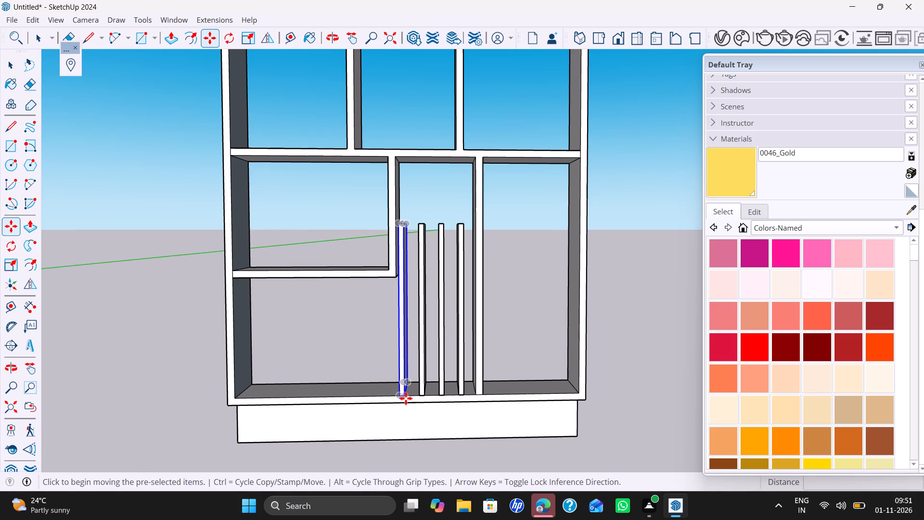
{"action": "scroll", "coordinate": [339, 359], "scroll_direction": "up", "scroll_amount": 3}
{"action": "scroll", "coordinate": [411, 250], "scroll_direction": "up", "scroll_amount": 2}
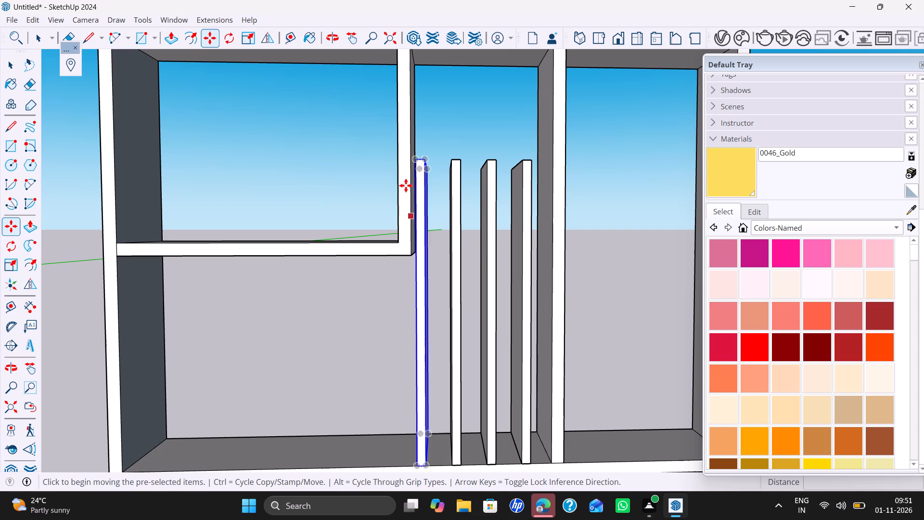
{"action": "left_click", "coordinate": [413, 159]}
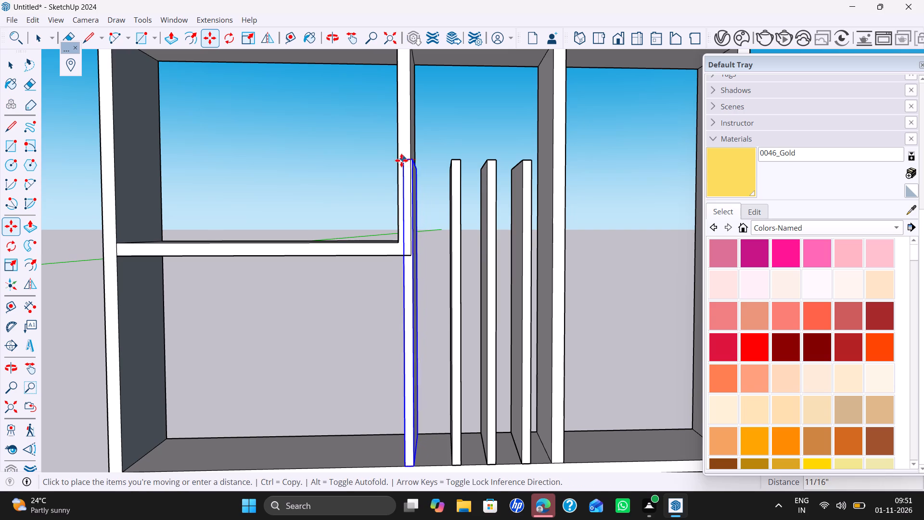
{"action": "left_click", "coordinate": [399, 161]}
{"action": "key", "text": "Escape"}
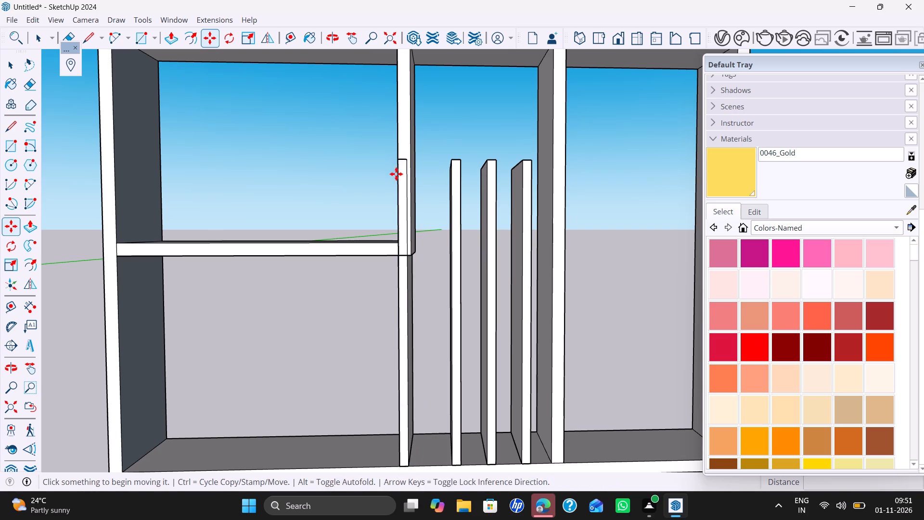
Open the moved upright for editing and push its top face down to the underside of the short divider.
{"action": "left_click", "coordinate": [400, 173]}
{"action": "key", "text": "space"}
{"action": "key", "text": "space"}
{"action": "double_click", "coordinate": [400, 173]}
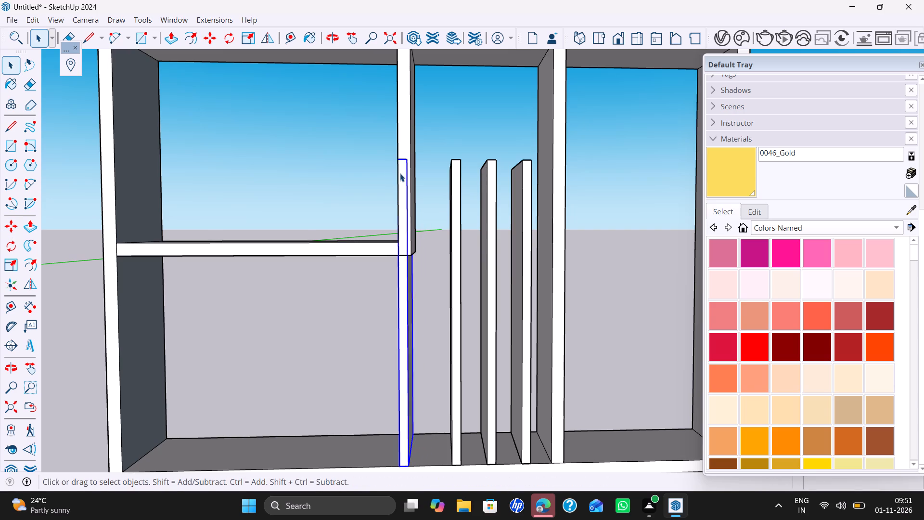
{"action": "middle_click_drag", "start_coordinate": [407, 183], "coordinate": [418, 363]}
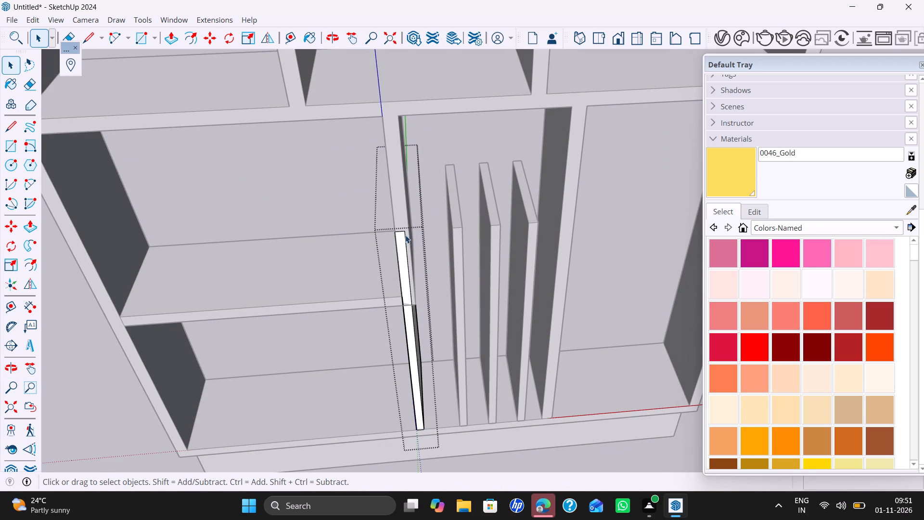
{"action": "key", "text": "o"}
{"action": "key", "text": "o"}
{"action": "key", "text": "p"}
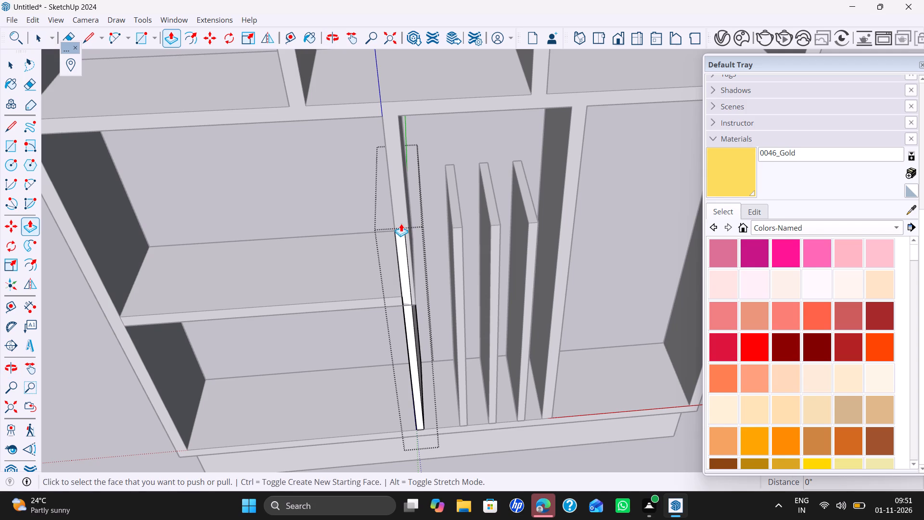
{"action": "left_click", "coordinate": [401, 227]}
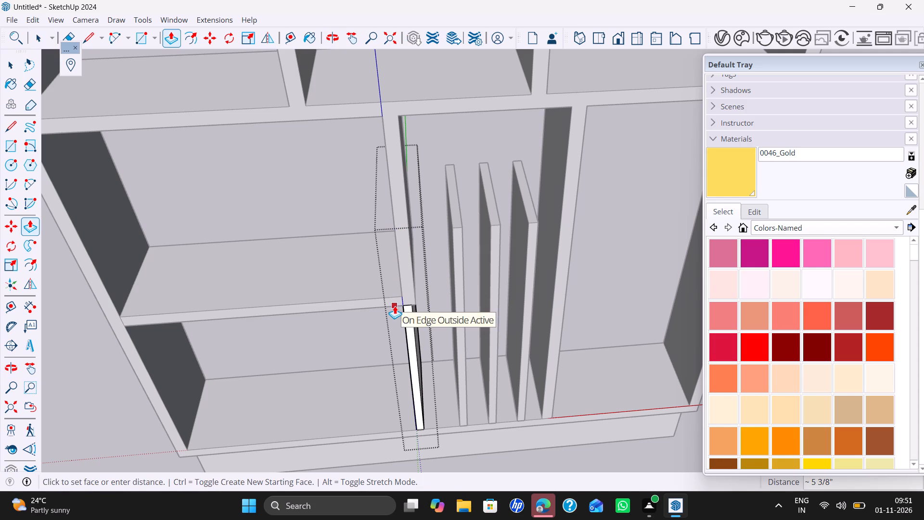
{"action": "left_click", "coordinate": [395, 306]}
Push/Pull the upright's right side out about 3/16" to match the short divider's width, and close the upright.
{"action": "left_click", "coordinate": [415, 320]}
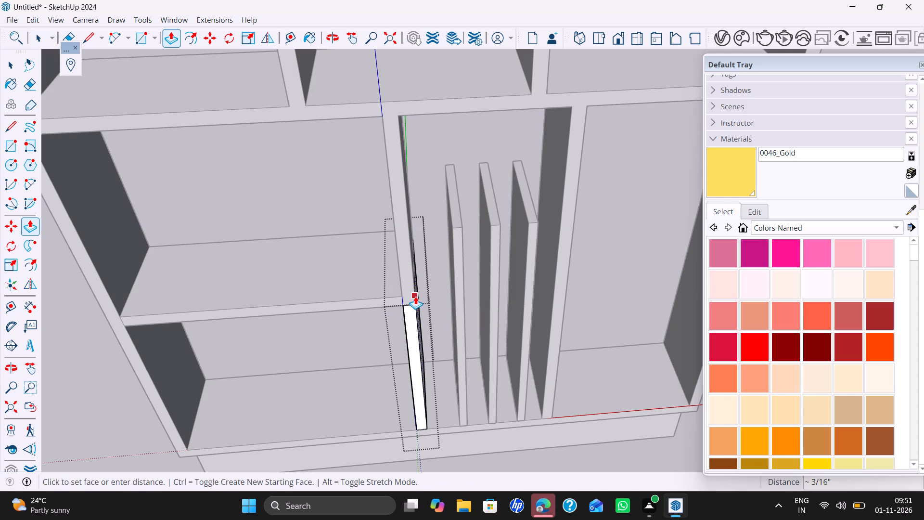
{"action": "left_click", "coordinate": [415, 296]}
{"action": "key", "text": "space"}
{"action": "left_click", "coordinate": [337, 313]}
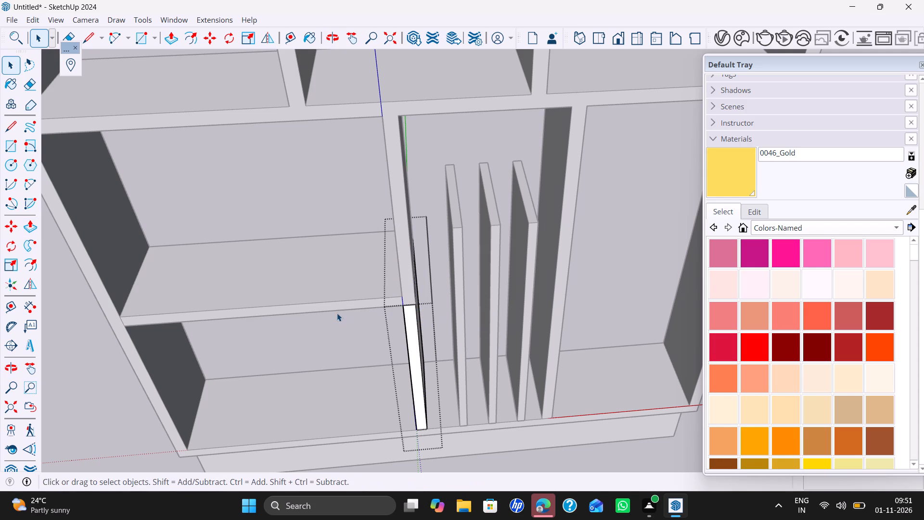
Delete the three remaining tall uprights standing in the middle bay of the bottom shelf.
{"action": "scroll", "coordinate": [411, 333], "scroll_direction": "down", "scroll_amount": 1}
{"action": "middle_click_drag", "start_coordinate": [411, 334], "coordinate": [401, 289]}
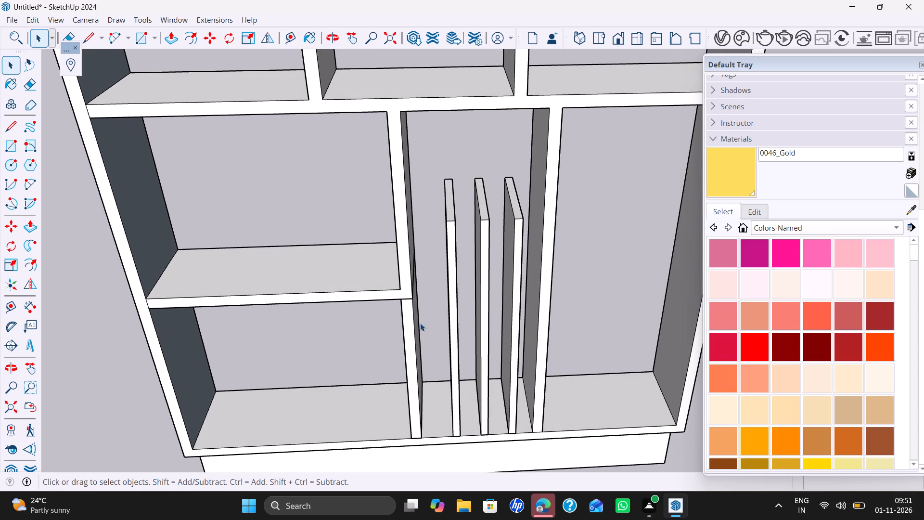
{"action": "left_click", "coordinate": [454, 271]}
{"action": "key", "text": "p"}
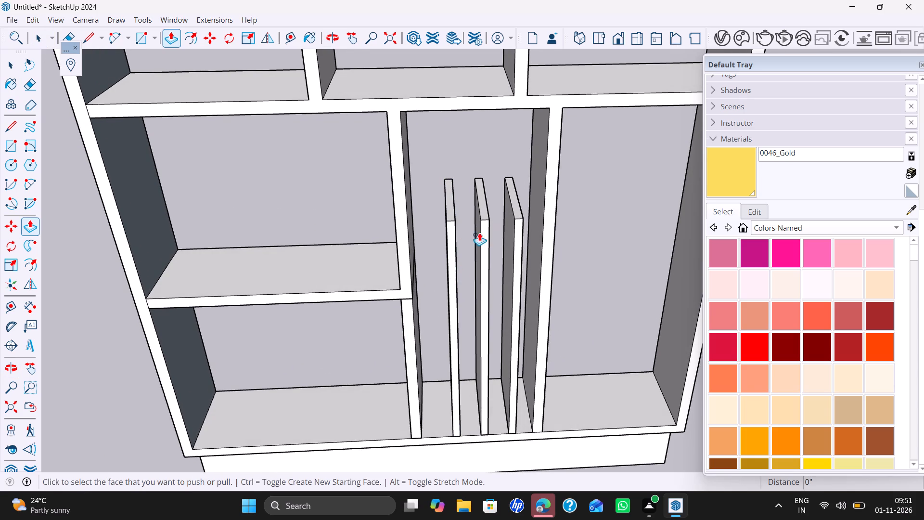
{"action": "key", "text": "space"}
{"action": "left_click", "coordinate": [451, 219]}
{"action": "key", "text": "p"}
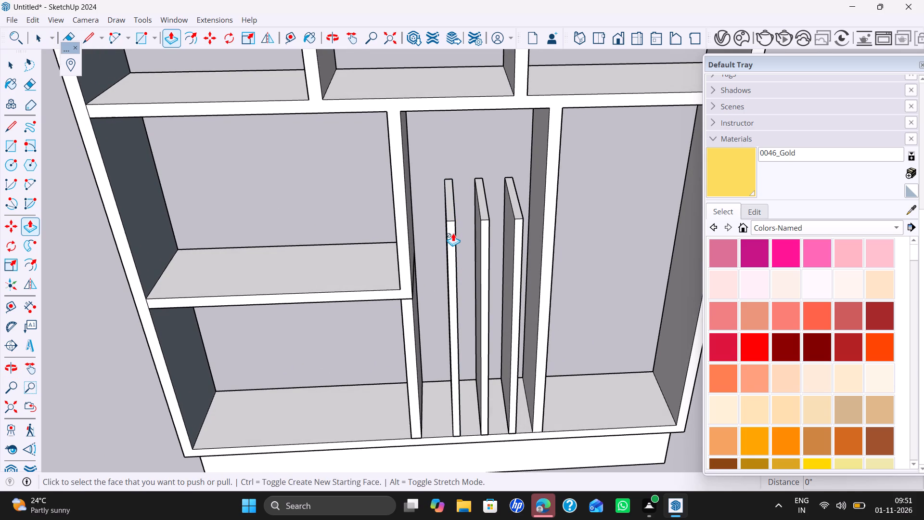
{"action": "key", "text": "space"}
{"action": "left_click", "coordinate": [453, 233]}
{"action": "key", "text": "Print"}
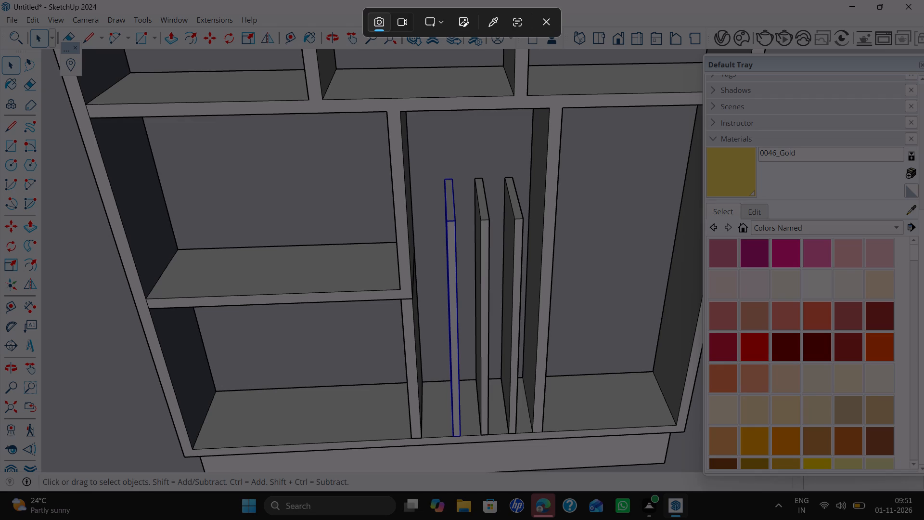
{"action": "key", "text": "Escape"}
{"action": "key", "text": "Delete"}
{"action": "left_click", "coordinate": [484, 222]}
{"action": "key", "text": "Delete"}
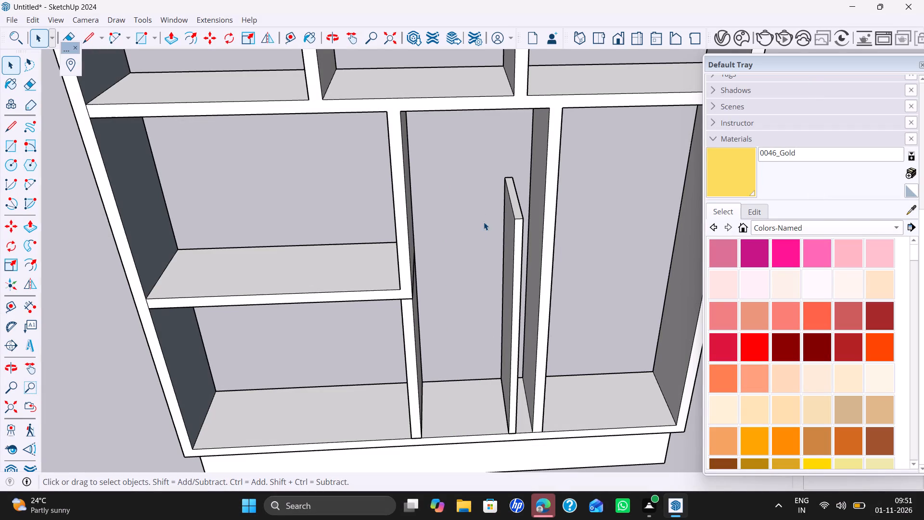
{"action": "left_click", "coordinate": [518, 215]}
{"action": "key", "text": "Delete"}
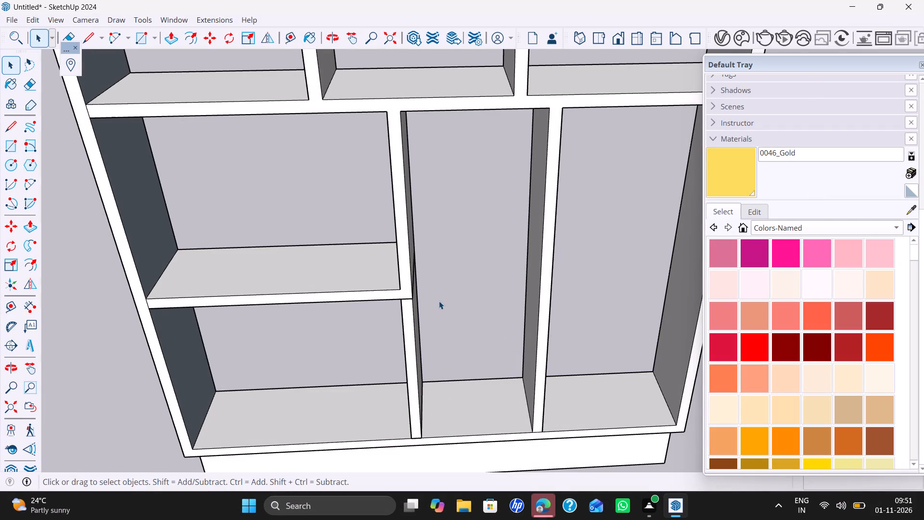
Copy the shortened upright under the short divider 2" along the bottom shelf's front edge, toward the full-height divider on the right.
{"action": "left_click", "coordinate": [395, 354]}
{"action": "left_click", "coordinate": [413, 351]}
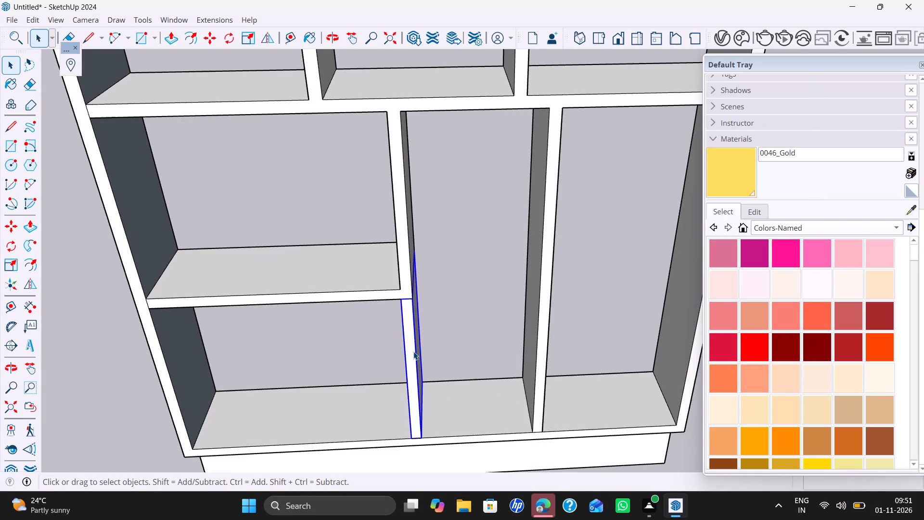
{"action": "key", "text": "m"}
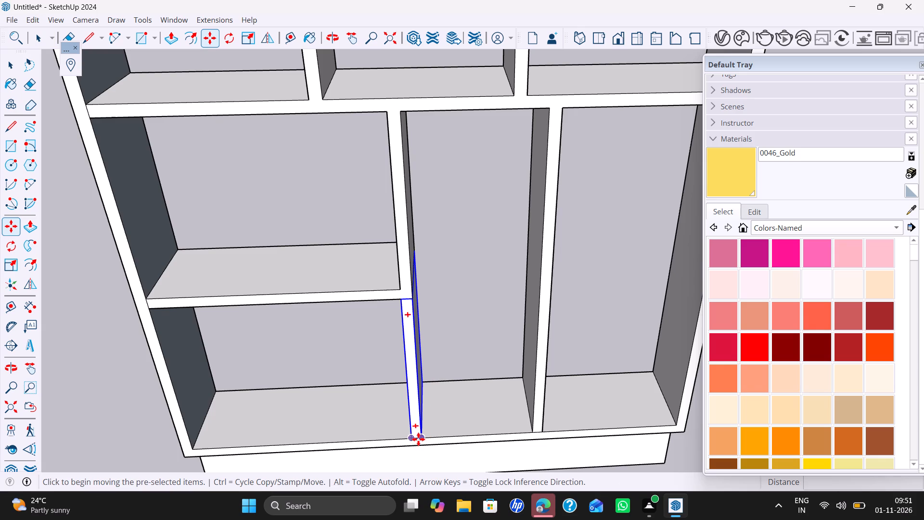
{"action": "left_click", "coordinate": [412, 440]}
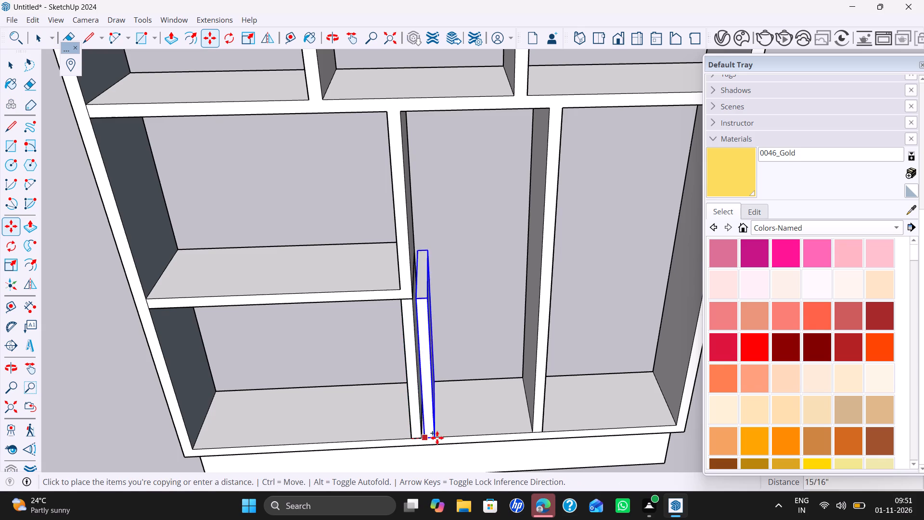
{"action": "key", "text": "2"}
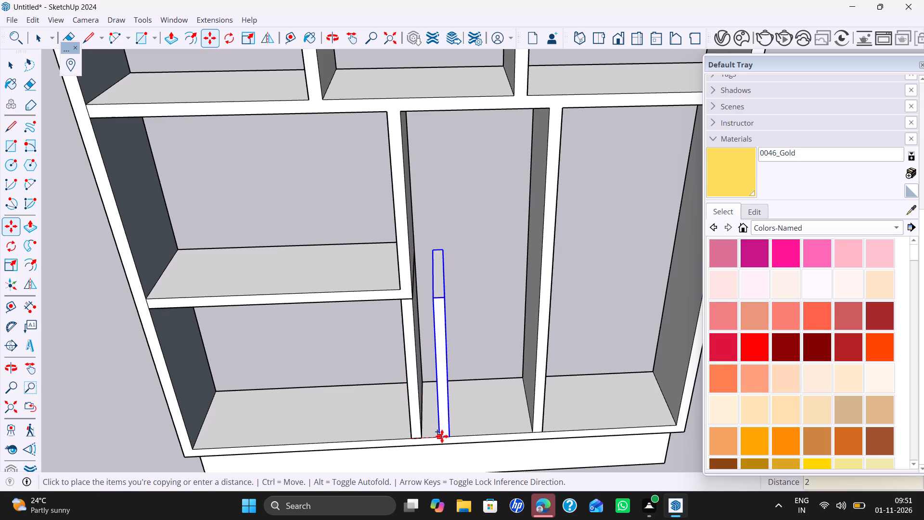
{"action": "key", "text": "shift+quotedbl"}
{"action": "key", "text": "Return"}
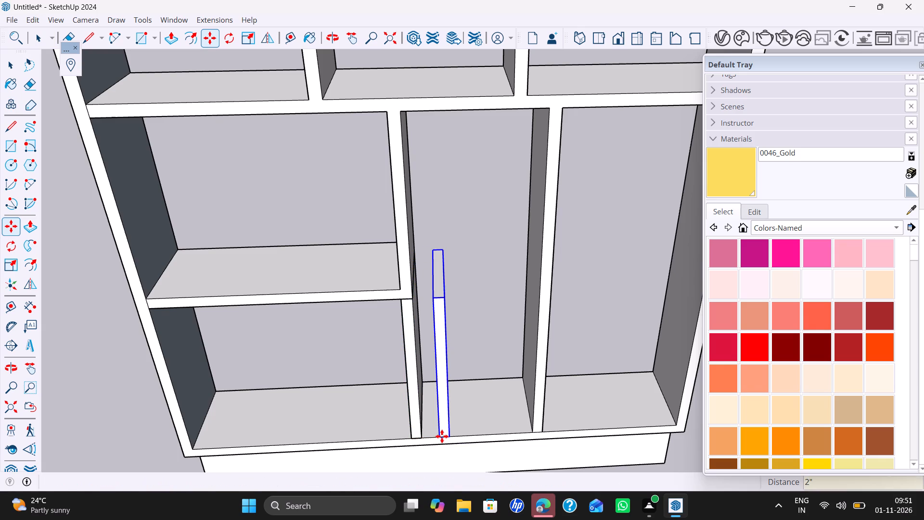
Copy the new short upright another 2" along the bottom shelf's front edge toward the right divider.
{"action": "left_click", "coordinate": [439, 436]}
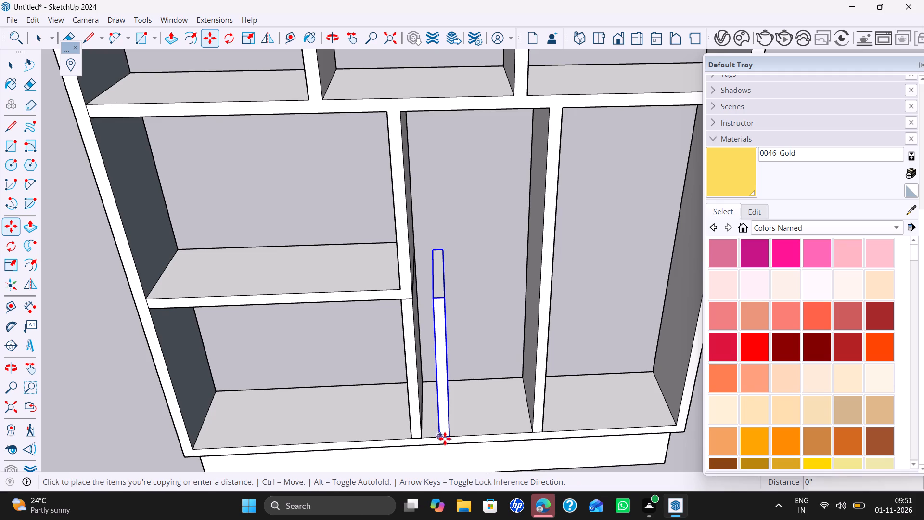
{"action": "key", "text": "2"}
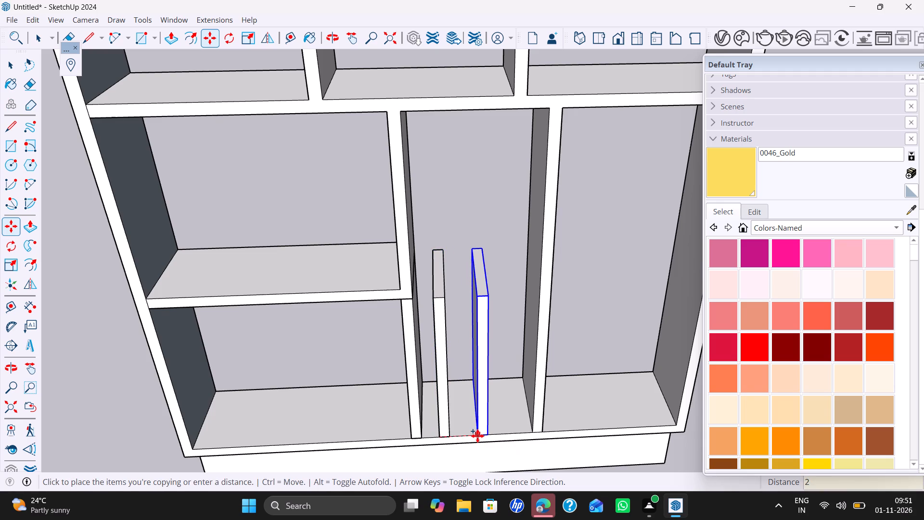
{"action": "key", "text": "shift+quotedbl"}
{"action": "key", "text": "Return"}
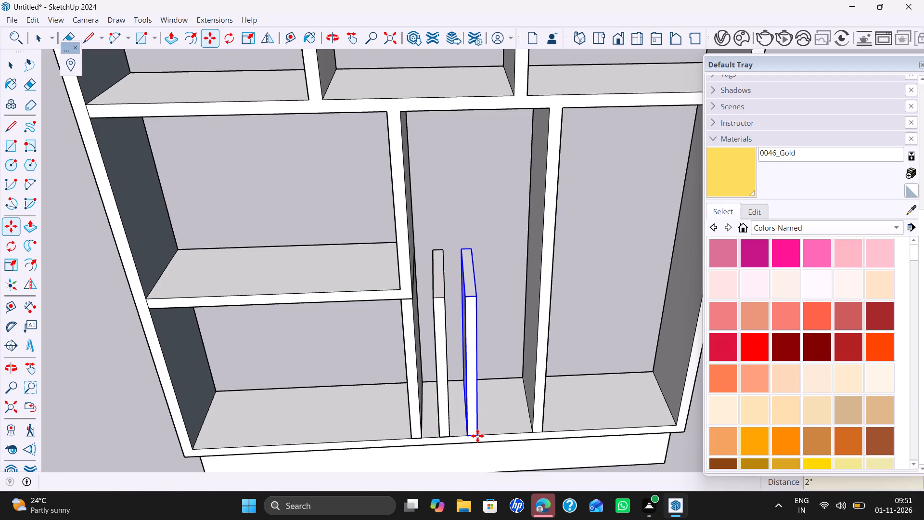
Copy the latest short upright a further 2" along the front edge as the third copy in the bay.
{"action": "left_click", "coordinate": [476, 436]}
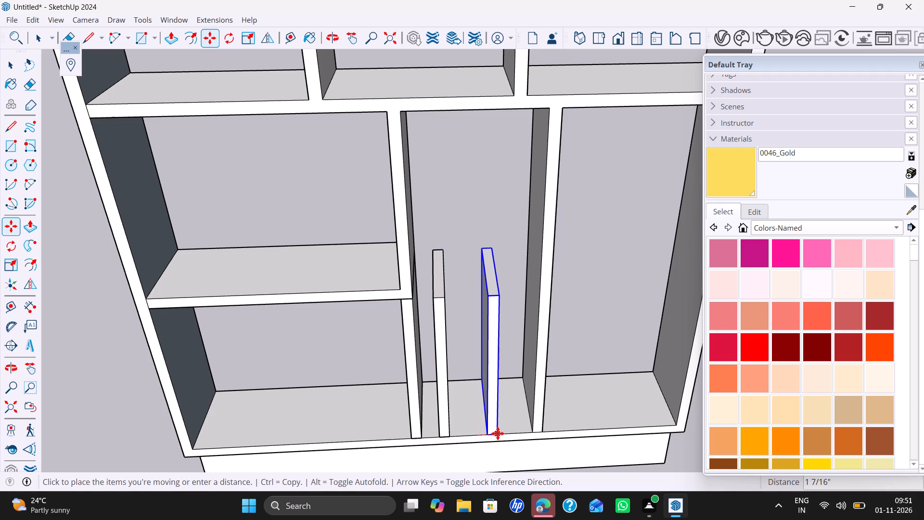
{"action": "key", "text": "2"}
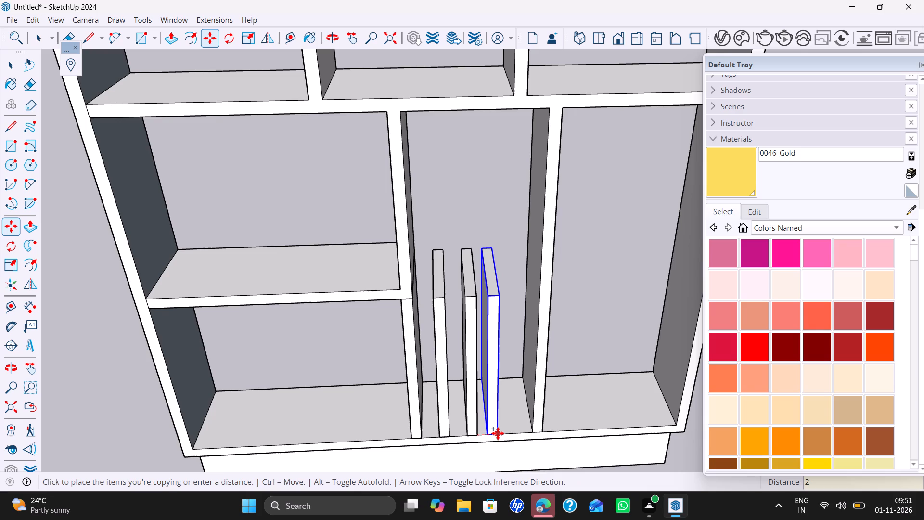
{"action": "key", "text": "shift+quotedbl"}
{"action": "key", "text": "Return"}
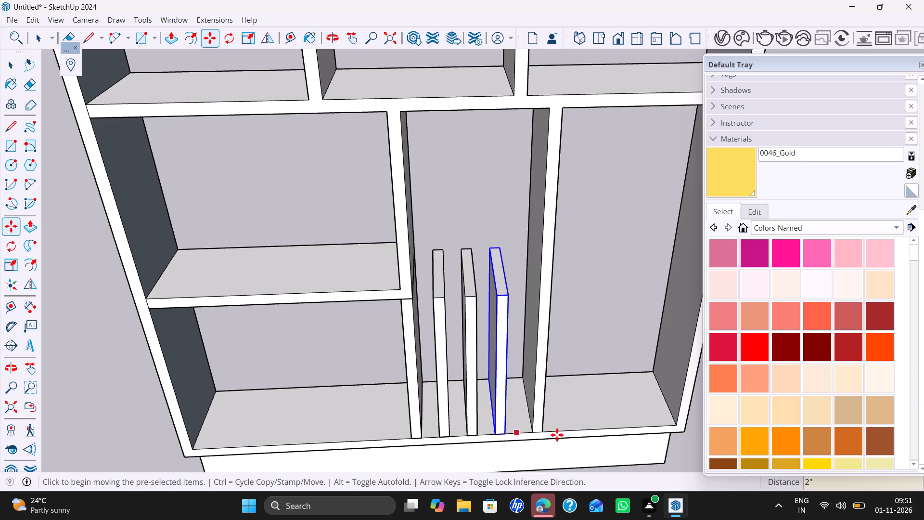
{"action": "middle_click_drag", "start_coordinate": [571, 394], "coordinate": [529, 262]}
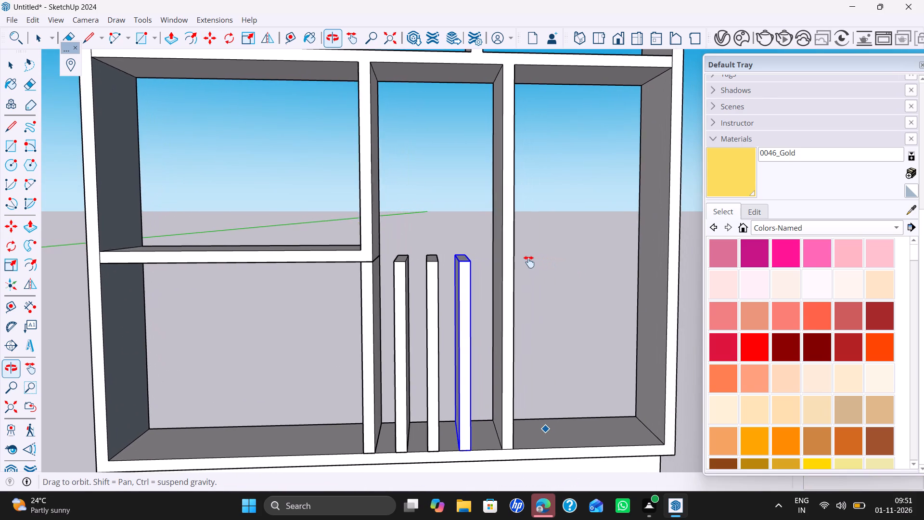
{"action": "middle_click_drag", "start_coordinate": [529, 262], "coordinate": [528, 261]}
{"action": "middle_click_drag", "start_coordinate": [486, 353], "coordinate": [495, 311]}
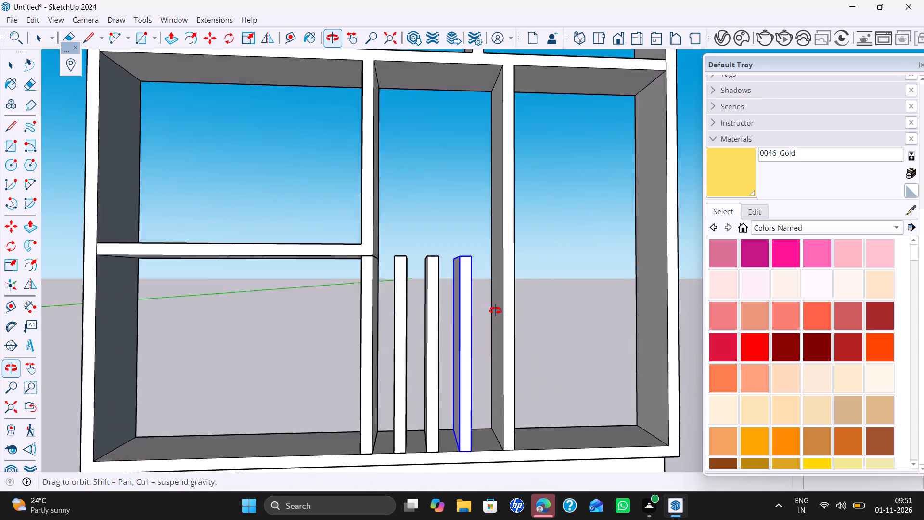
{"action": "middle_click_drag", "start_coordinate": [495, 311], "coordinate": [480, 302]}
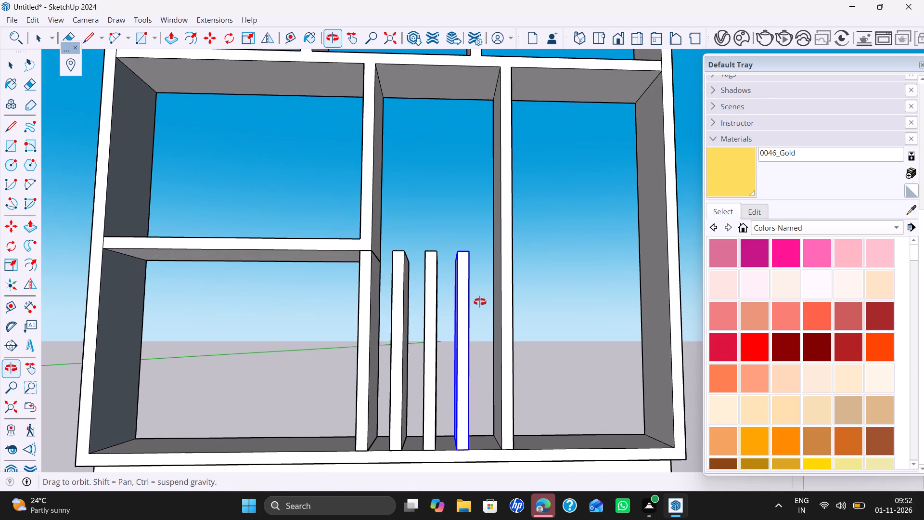
Measure the gaps between neighbouring short uprights along the bottom shelf's front edge in the middle bay.
{"action": "middle_click_drag", "start_coordinate": [480, 302], "coordinate": [476, 347]}
{"action": "scroll", "coordinate": [473, 343], "scroll_direction": "up", "scroll_amount": 1}
{"action": "key", "text": "r"}
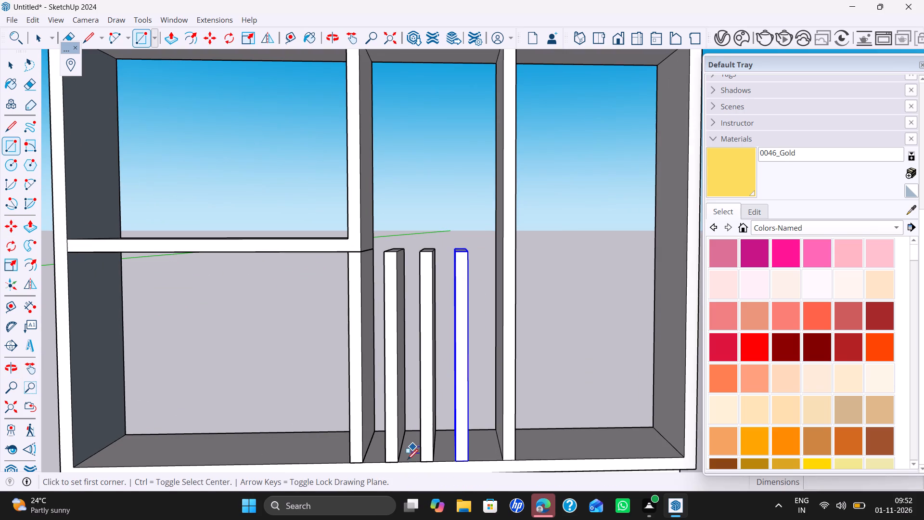
{"action": "key", "text": "t"}
{"action": "left_click", "coordinate": [418, 460]}
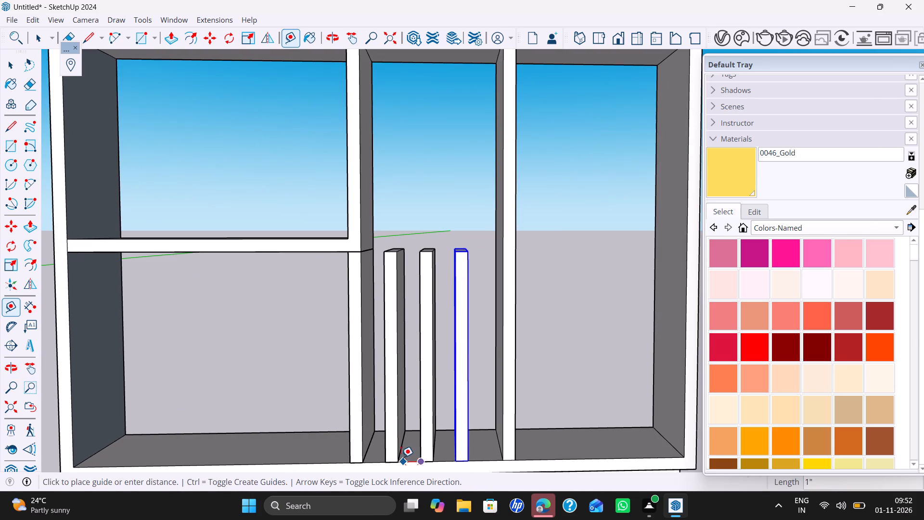
{"action": "key", "text": "Escape"}
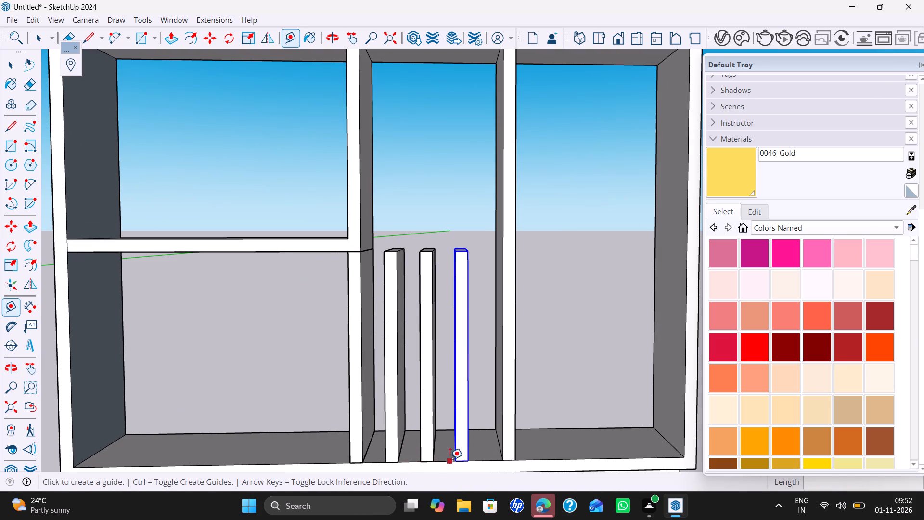
{"action": "left_click_drag", "start_coordinate": [430, 458], "coordinate": [438, 458]}
{"action": "scroll", "coordinate": [444, 458], "scroll_direction": "up", "scroll_amount": 1}
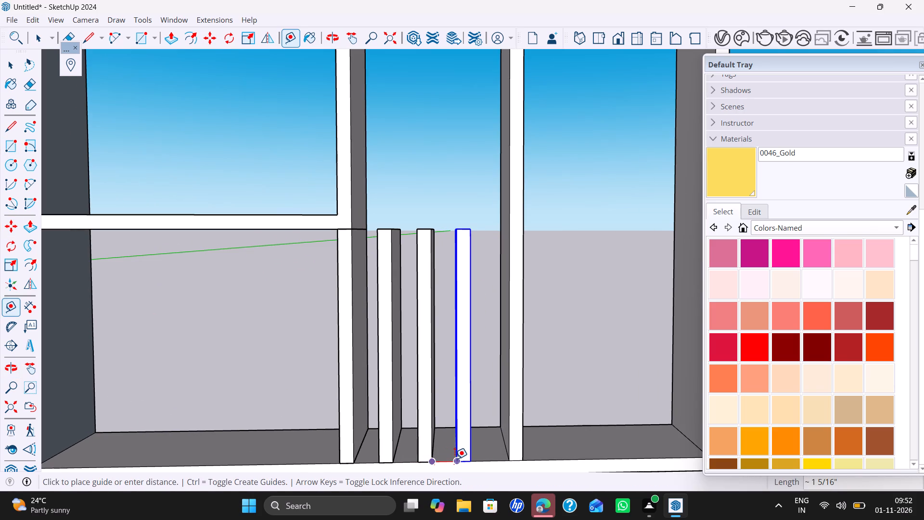
{"action": "key", "text": "Escape"}
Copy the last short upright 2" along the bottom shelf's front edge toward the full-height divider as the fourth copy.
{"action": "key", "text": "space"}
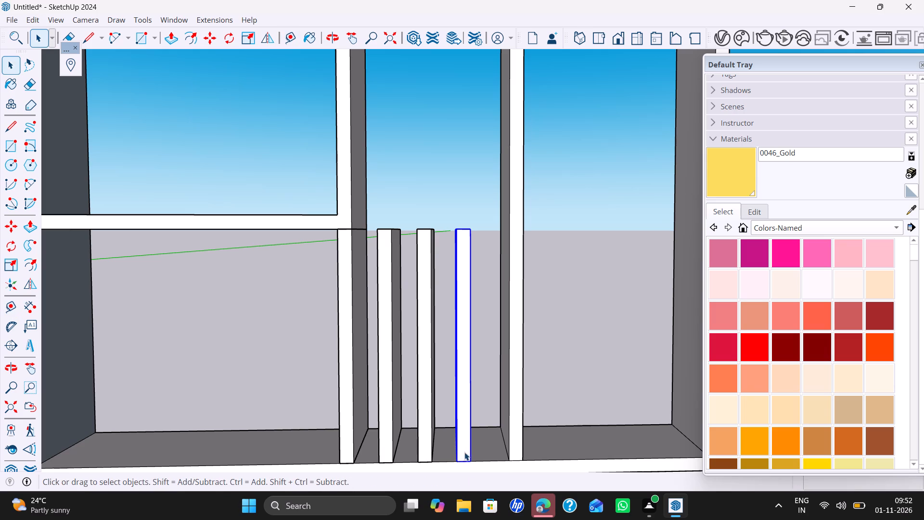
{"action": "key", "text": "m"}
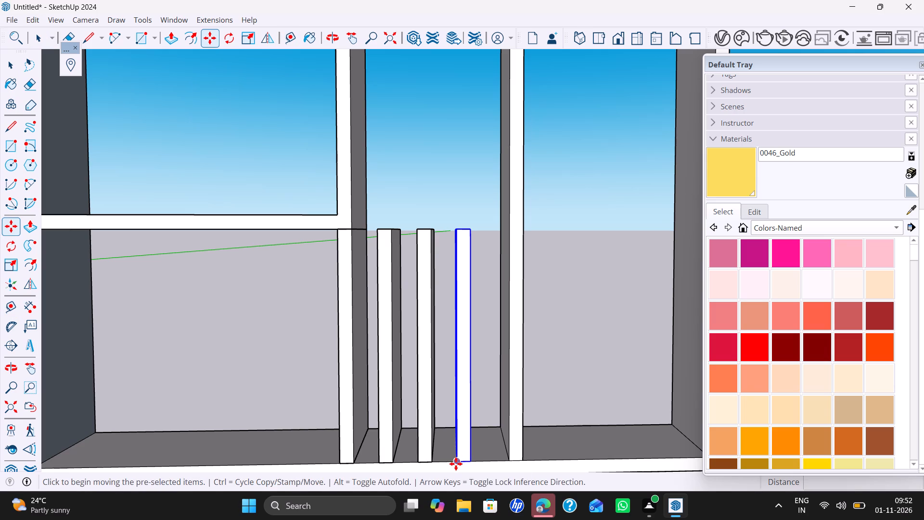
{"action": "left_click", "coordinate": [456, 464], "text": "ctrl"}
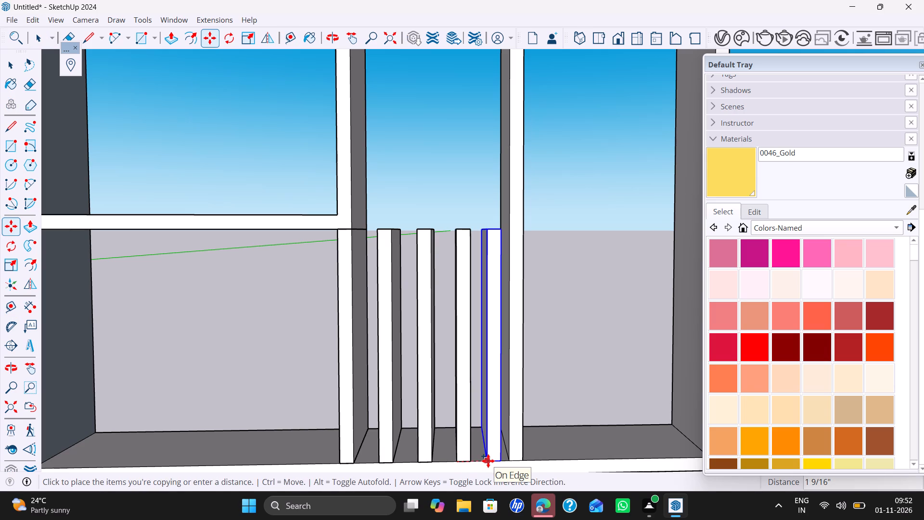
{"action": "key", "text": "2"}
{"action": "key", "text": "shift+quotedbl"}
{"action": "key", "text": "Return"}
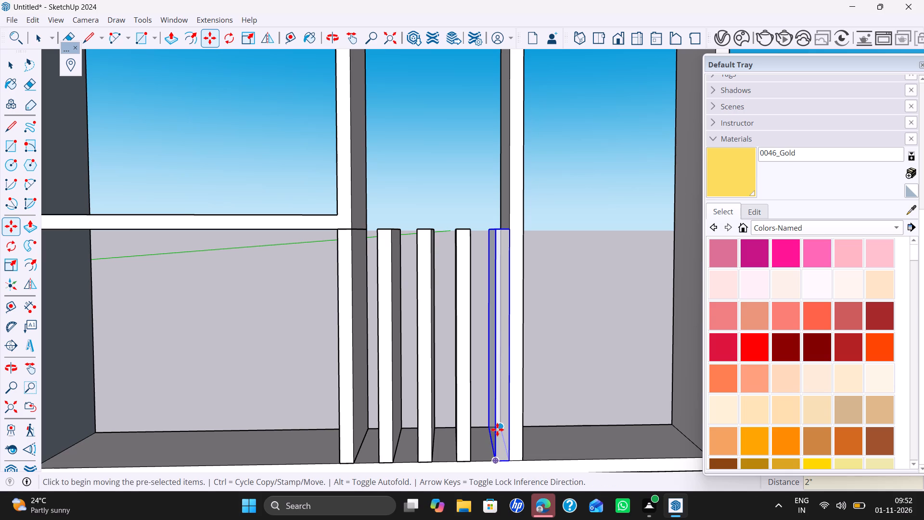
Delete all four copied short uprights from the middle bay, keeping the original one under the short divider.
{"action": "key", "text": "Print"}
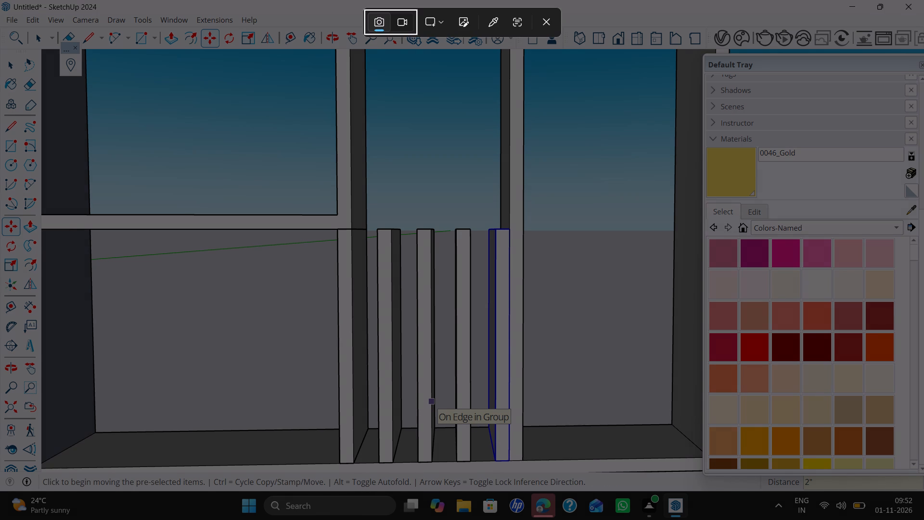
{"action": "key", "text": "Escape"}
{"action": "key", "text": "Home"}
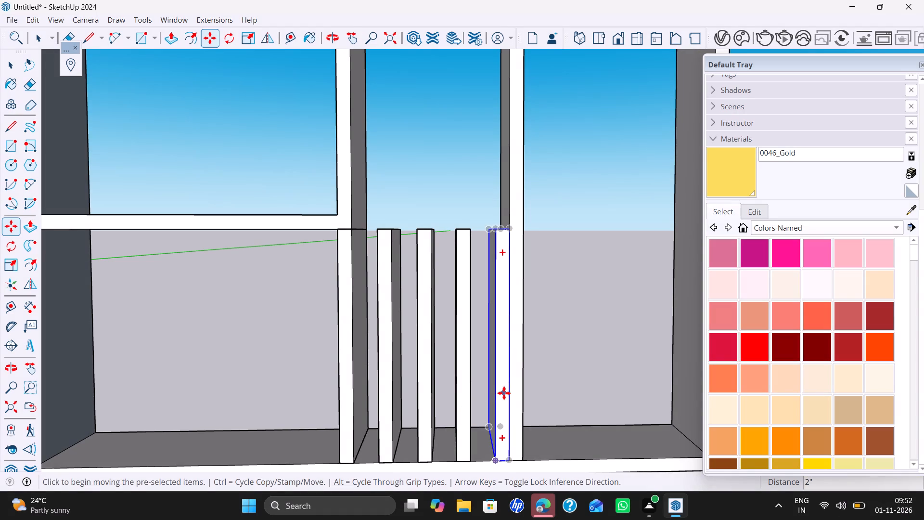
{"action": "key", "text": "Home"}
{"action": "key", "text": "Delete"}
{"action": "key", "text": "m"}
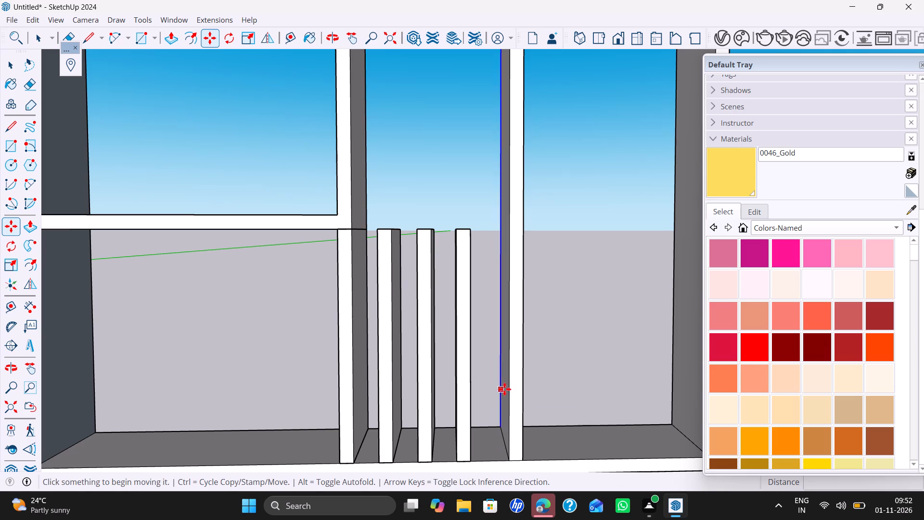
{"action": "key", "text": "space"}
{"action": "left_click", "coordinate": [466, 425]}
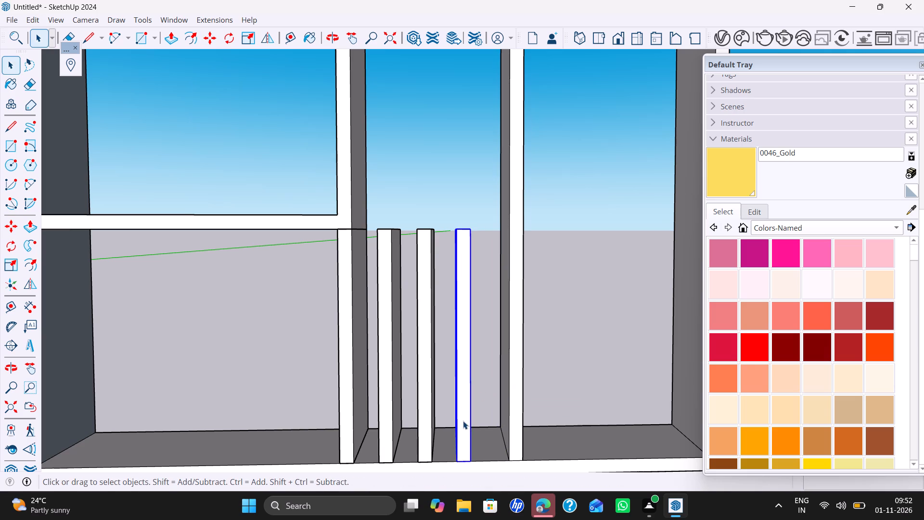
{"action": "key", "text": "Delete"}
{"action": "left_click", "coordinate": [421, 380]}
{"action": "key", "text": "Delete"}
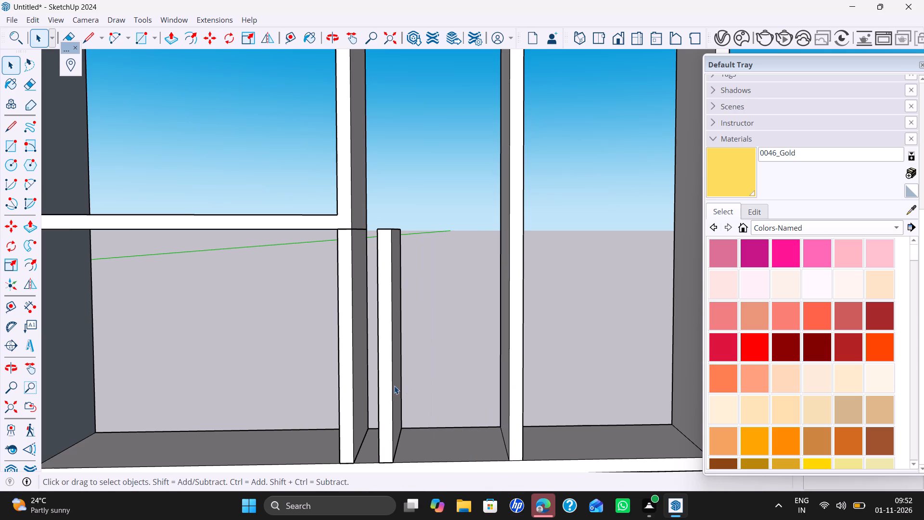
{"action": "left_click", "coordinate": [394, 386]}
{"action": "key", "text": "Delete"}
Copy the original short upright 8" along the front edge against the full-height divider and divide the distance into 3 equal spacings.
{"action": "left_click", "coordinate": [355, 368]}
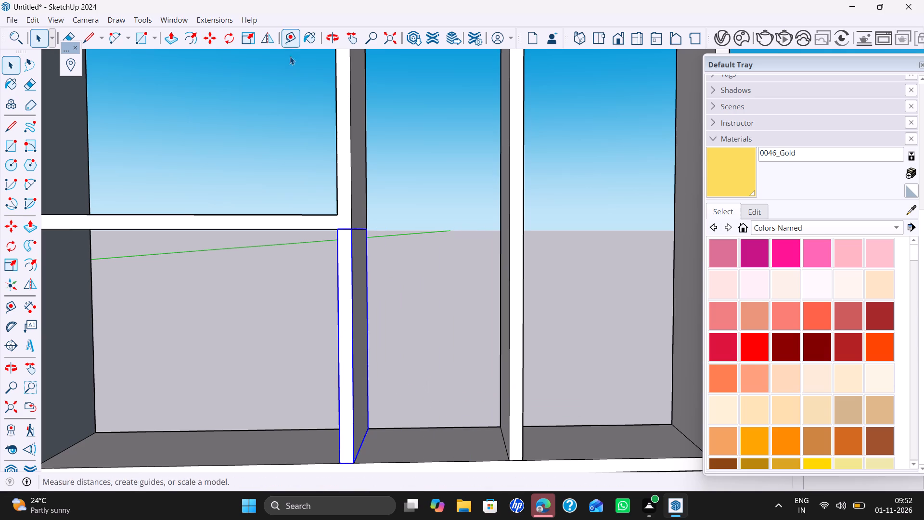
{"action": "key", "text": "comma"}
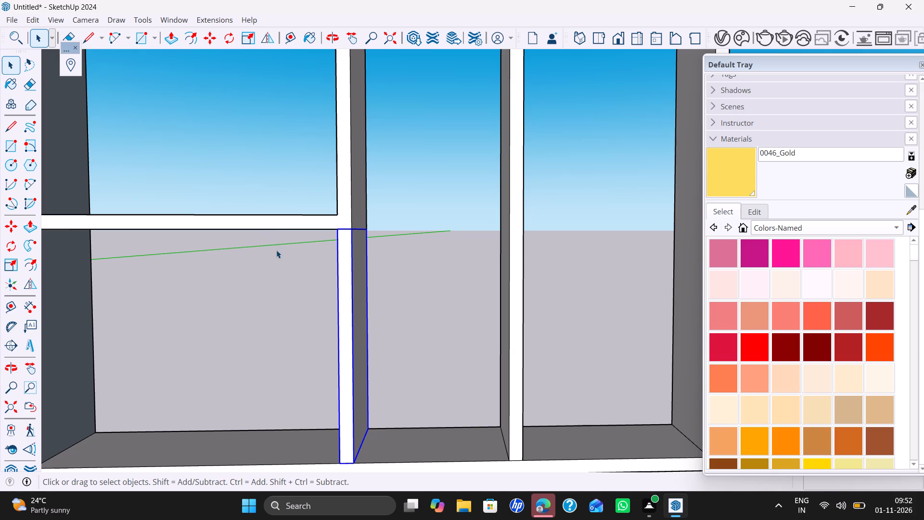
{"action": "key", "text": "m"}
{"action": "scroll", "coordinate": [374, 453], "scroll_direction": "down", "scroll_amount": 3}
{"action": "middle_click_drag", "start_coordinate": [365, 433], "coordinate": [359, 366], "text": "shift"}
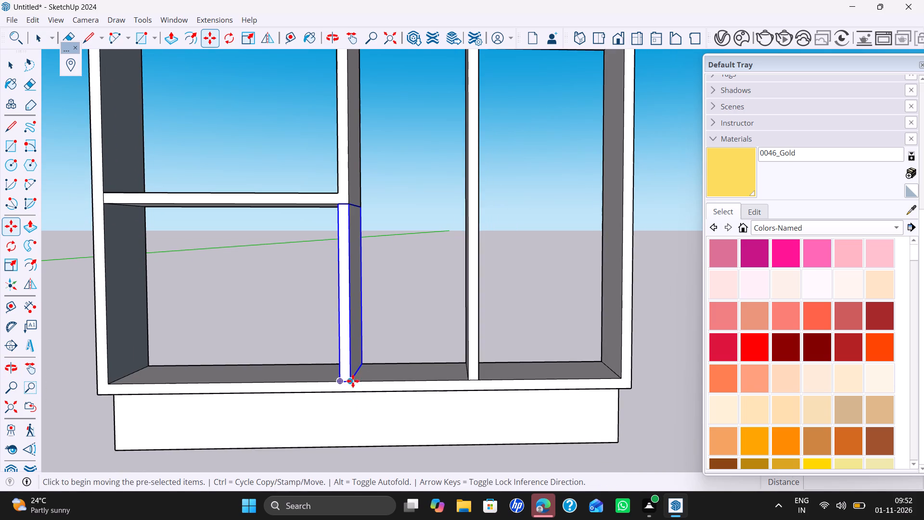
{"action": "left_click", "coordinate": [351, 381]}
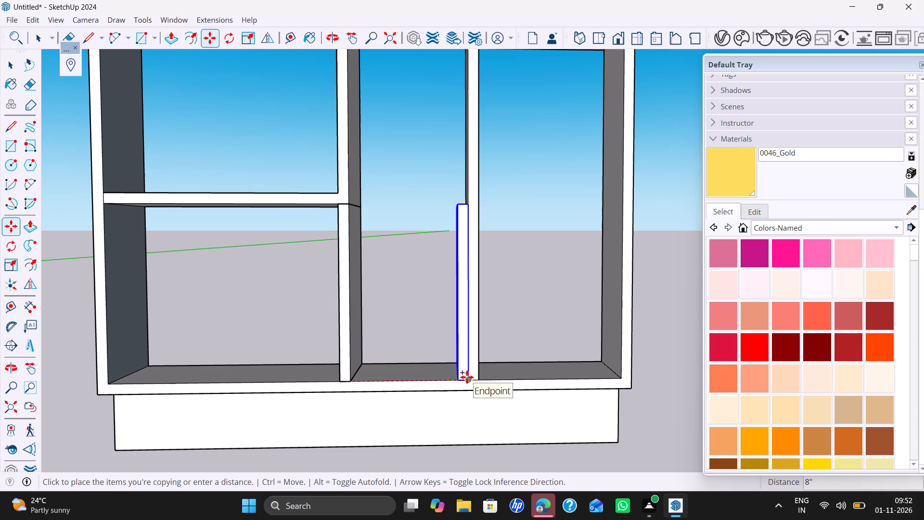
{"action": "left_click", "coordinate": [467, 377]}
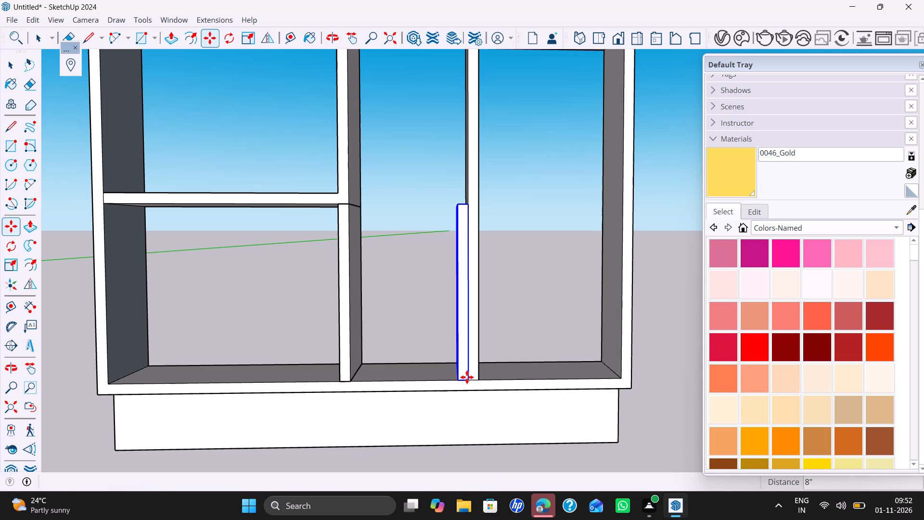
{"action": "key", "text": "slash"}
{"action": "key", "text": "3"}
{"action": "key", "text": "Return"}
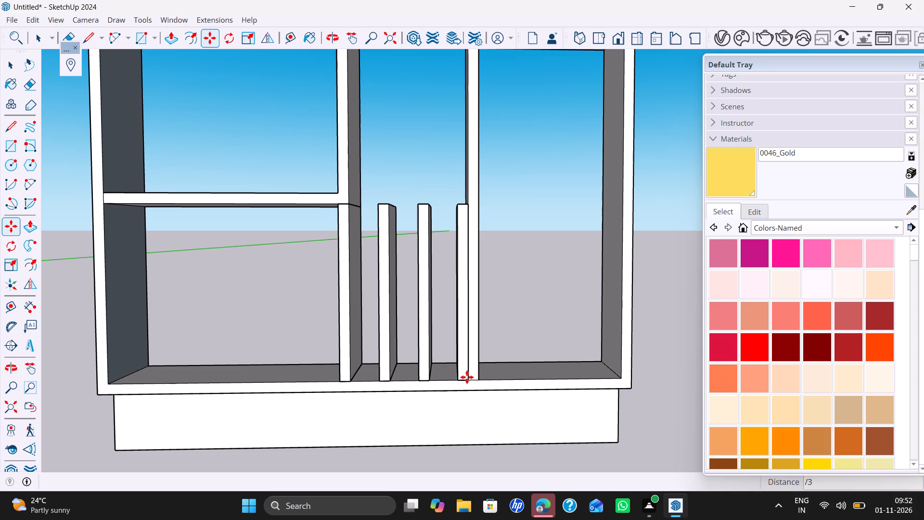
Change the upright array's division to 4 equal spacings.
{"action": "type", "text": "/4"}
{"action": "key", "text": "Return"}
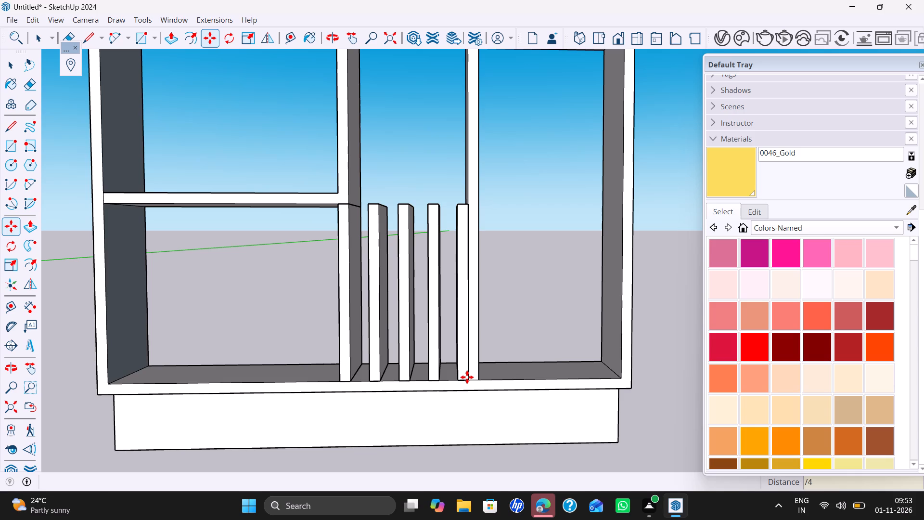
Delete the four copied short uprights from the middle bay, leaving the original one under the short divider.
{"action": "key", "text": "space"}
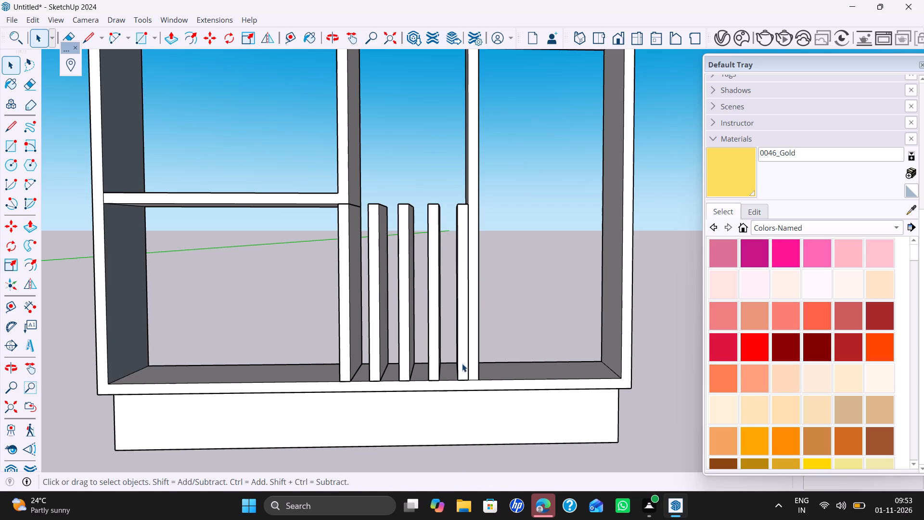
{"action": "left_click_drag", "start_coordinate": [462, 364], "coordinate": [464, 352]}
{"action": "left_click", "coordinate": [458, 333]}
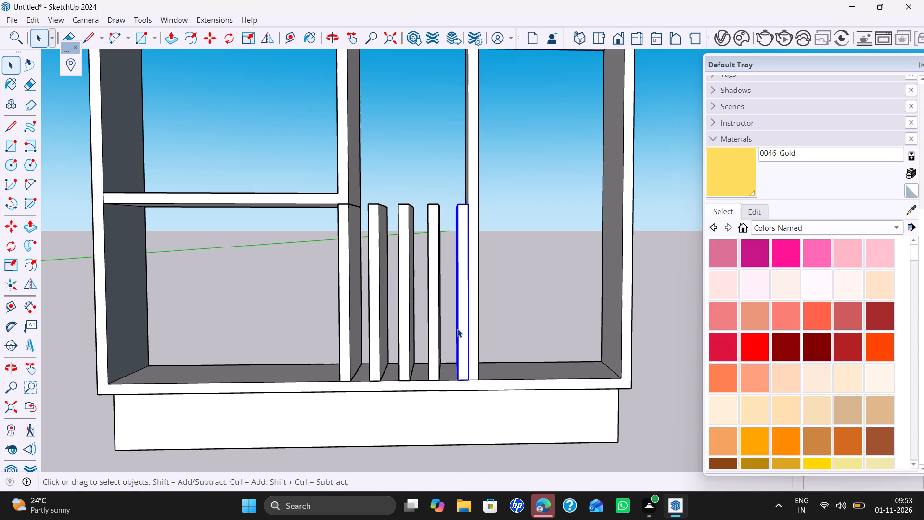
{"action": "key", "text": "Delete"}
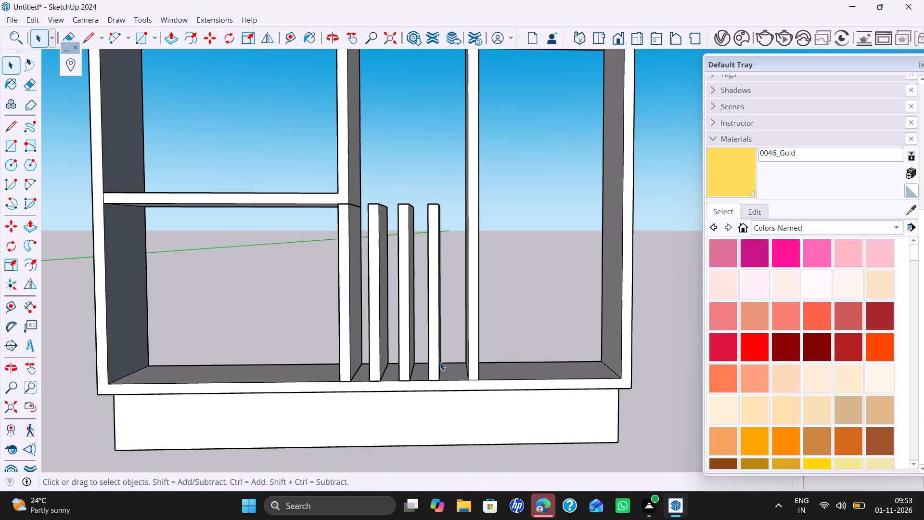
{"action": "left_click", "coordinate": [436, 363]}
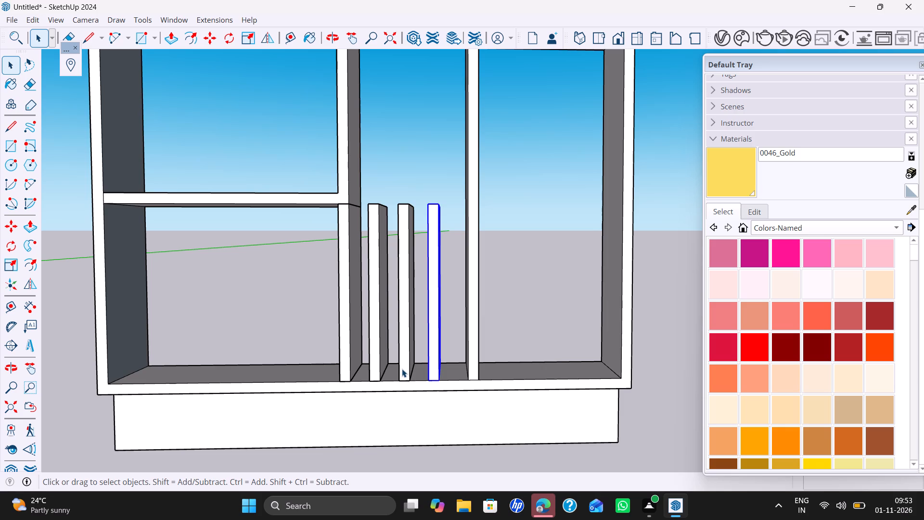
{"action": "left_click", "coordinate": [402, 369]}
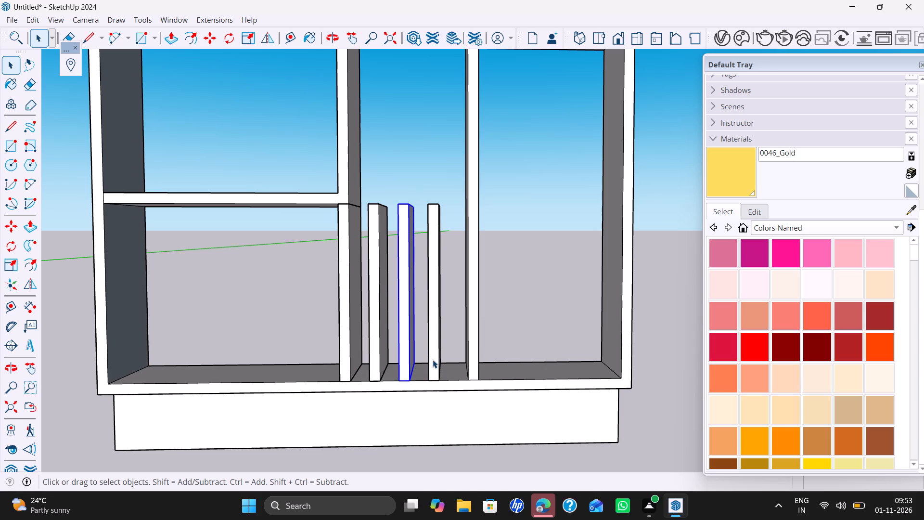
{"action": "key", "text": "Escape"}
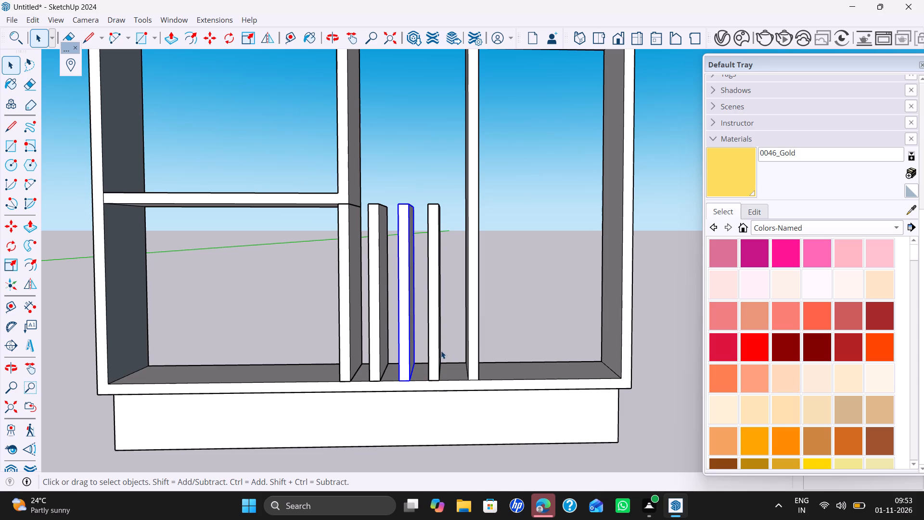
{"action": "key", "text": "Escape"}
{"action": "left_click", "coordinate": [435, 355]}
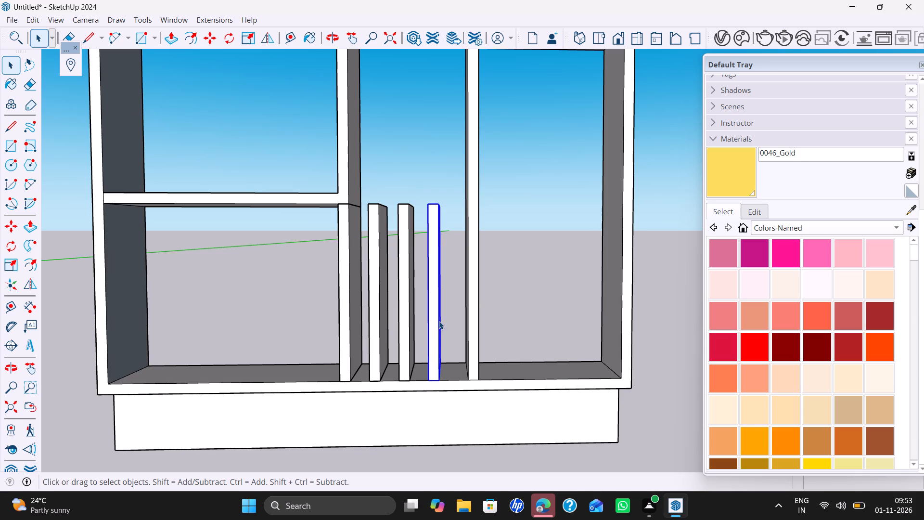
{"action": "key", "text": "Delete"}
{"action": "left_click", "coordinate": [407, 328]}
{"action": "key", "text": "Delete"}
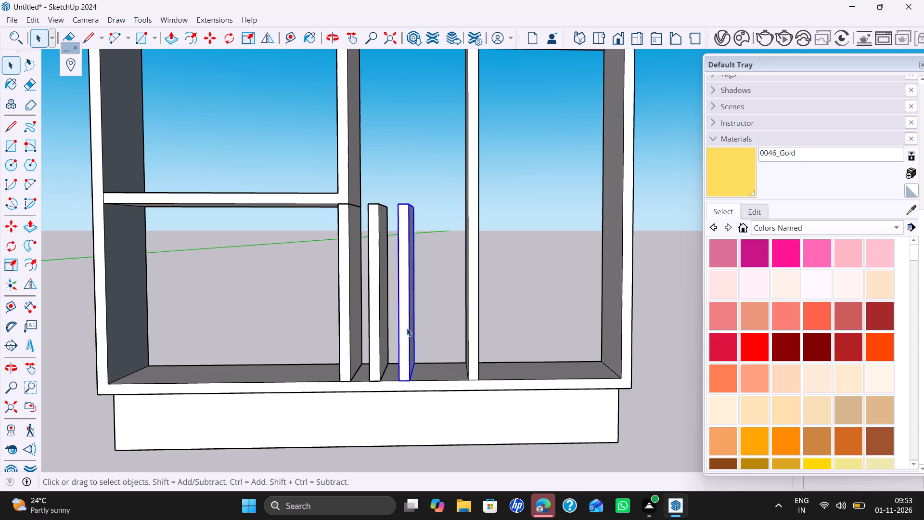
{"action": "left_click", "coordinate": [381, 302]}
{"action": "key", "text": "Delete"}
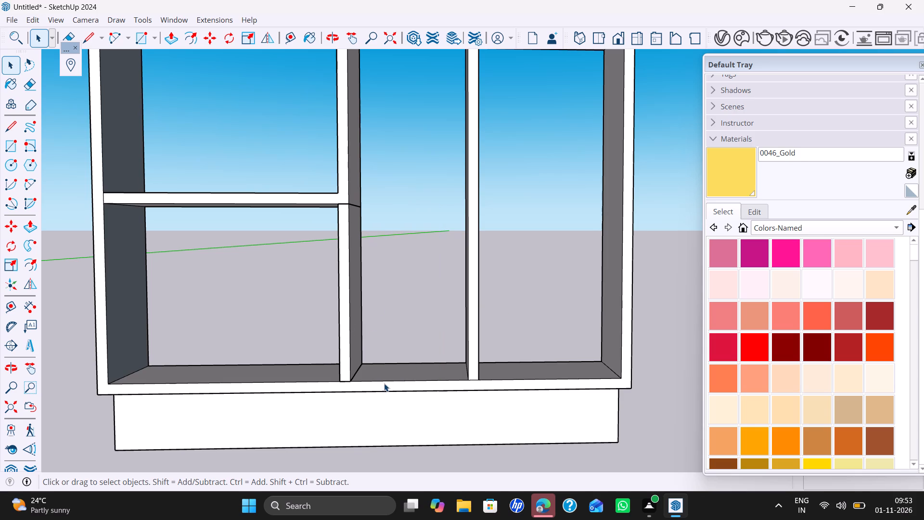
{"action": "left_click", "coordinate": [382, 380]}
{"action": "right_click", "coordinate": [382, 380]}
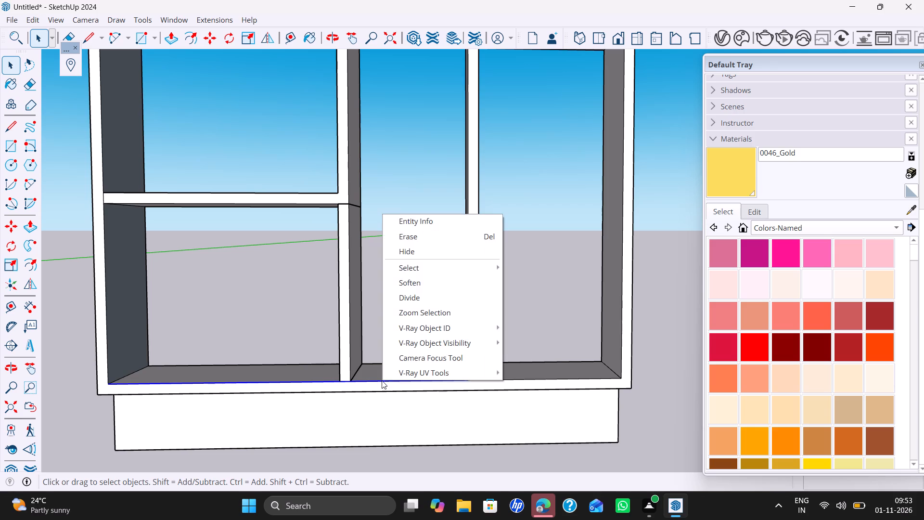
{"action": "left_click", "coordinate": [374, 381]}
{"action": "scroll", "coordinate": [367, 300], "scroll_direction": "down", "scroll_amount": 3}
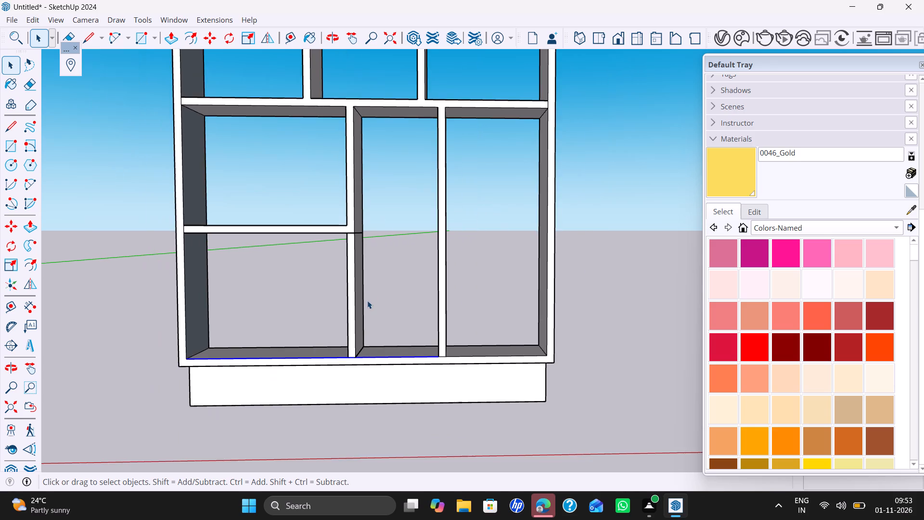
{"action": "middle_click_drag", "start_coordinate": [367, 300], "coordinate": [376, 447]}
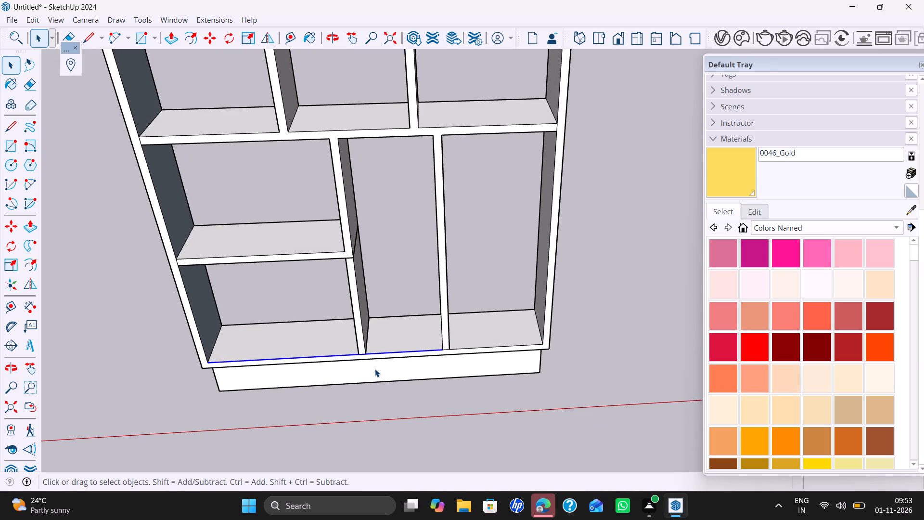
Draw a 6" line on the bottom panel from front to back along the short upright's base, splitting the front edge at the middle bay.
{"action": "key", "text": "slash"}
{"action": "key", "text": "period"}
{"action": "key", "text": "l"}
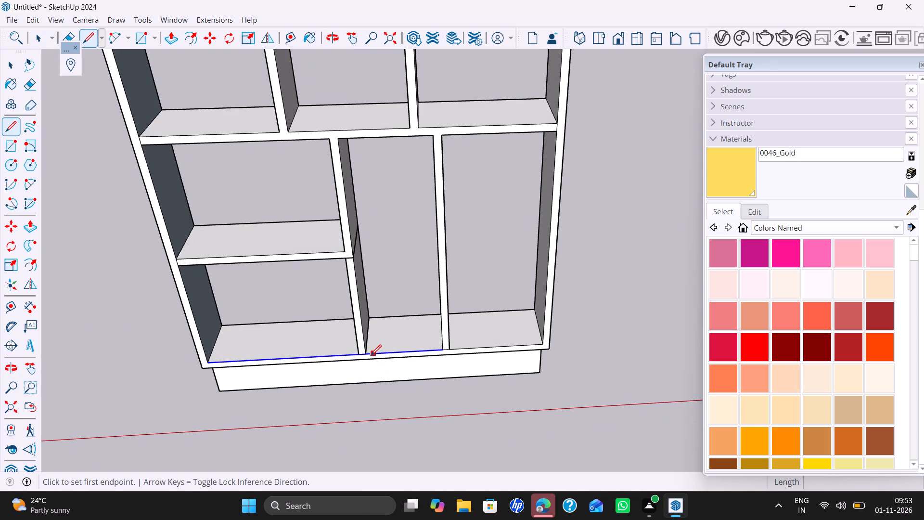
{"action": "left_click", "coordinate": [370, 354]}
{"action": "left_click", "coordinate": [369, 319]}
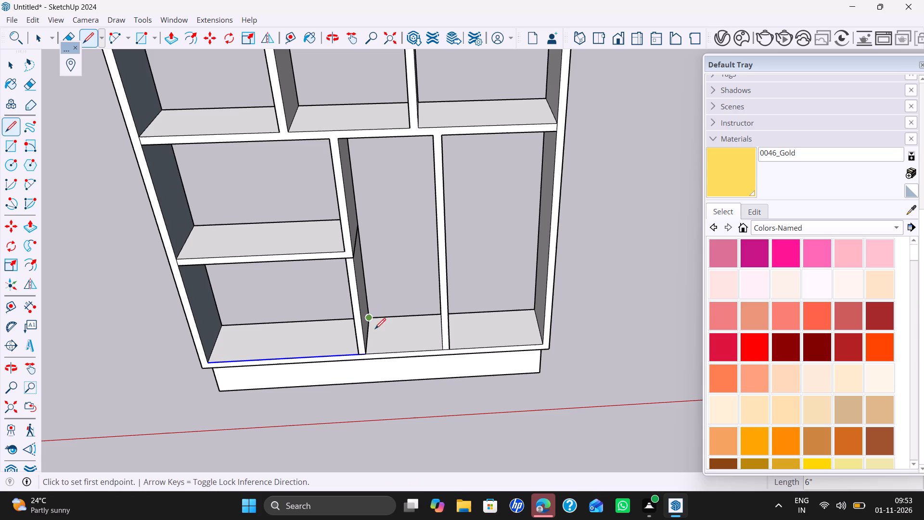
Divide the middle bay's bottom front edge into 5 equal segments.
{"action": "key", "text": "space"}
{"action": "left_click", "coordinate": [383, 352]}
{"action": "right_click", "coordinate": [383, 352]}
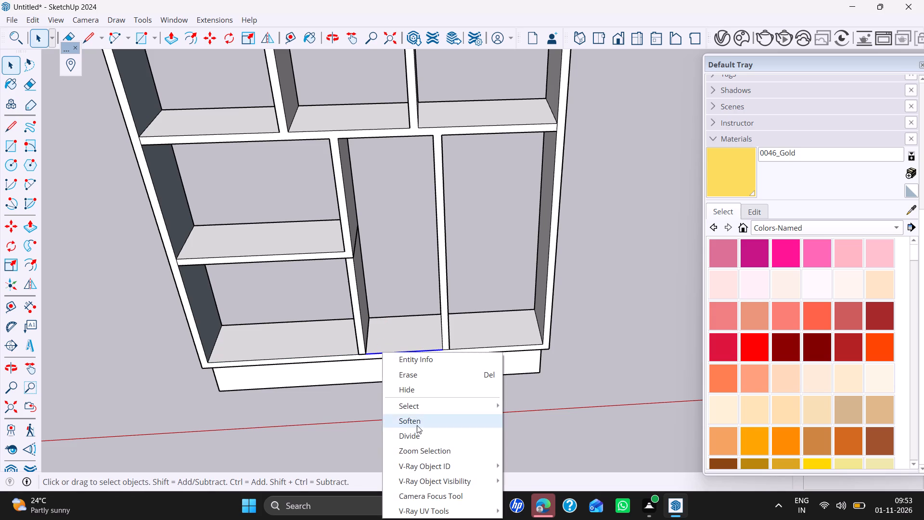
{"action": "left_click", "coordinate": [420, 432]}
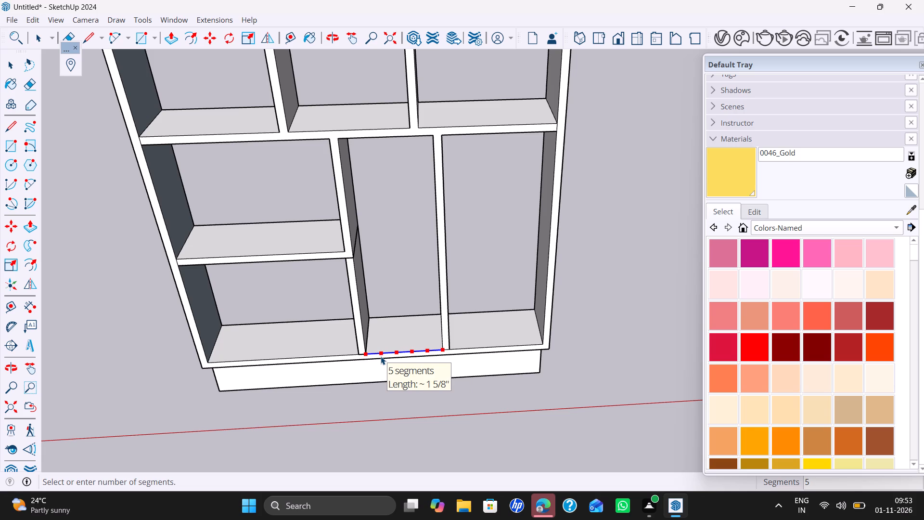
{"action": "left_click", "coordinate": [381, 356]}
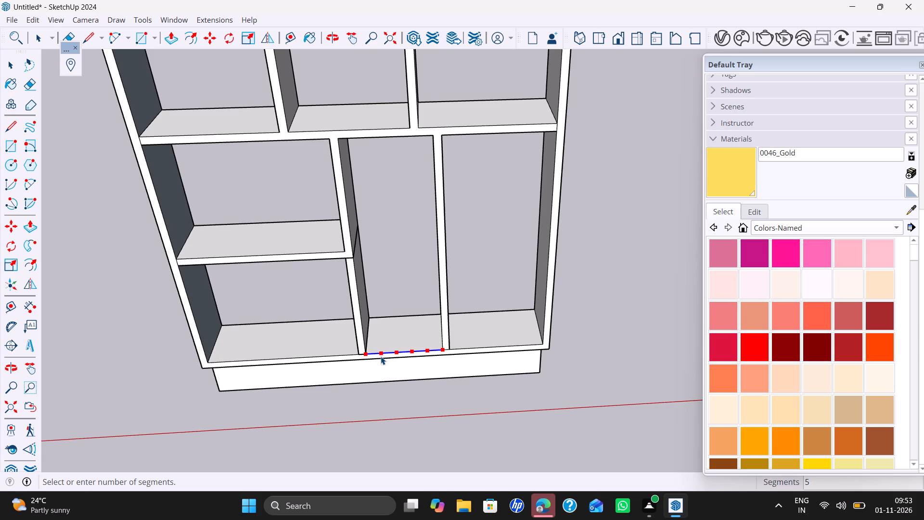
Copy the short upright by its base midpoint onto the first two division points of the middle bay's front edge.
{"action": "left_click", "coordinate": [364, 341]}
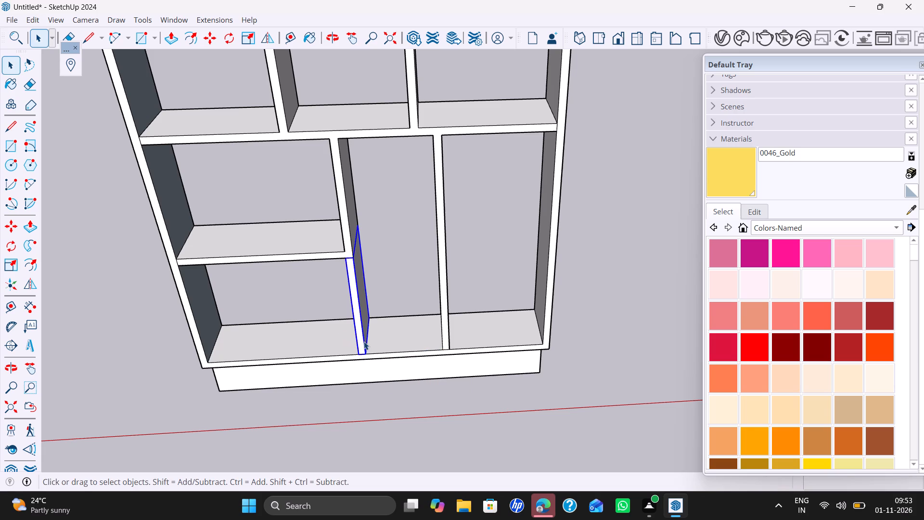
{"action": "key", "text": "m"}
{"action": "scroll", "coordinate": [358, 358], "scroll_direction": "up", "scroll_amount": 7}
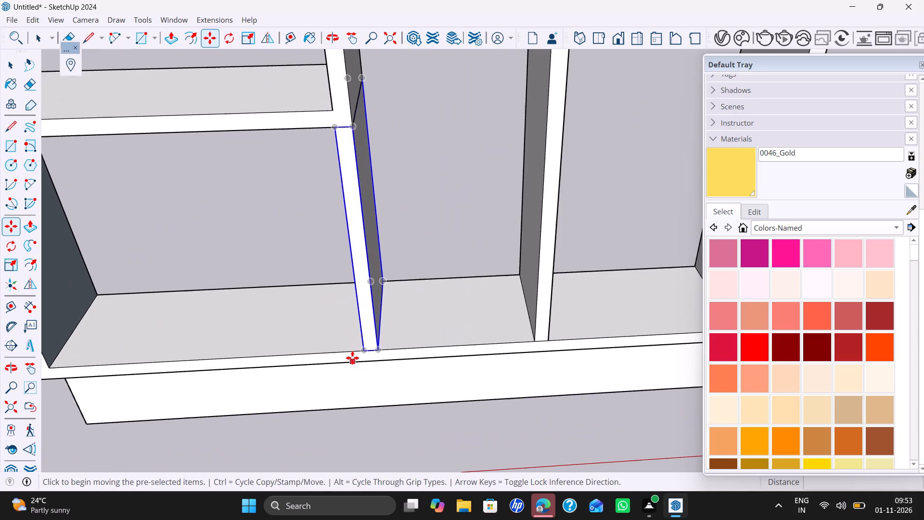
{"action": "scroll", "coordinate": [374, 357], "scroll_direction": "up", "scroll_amount": 6}
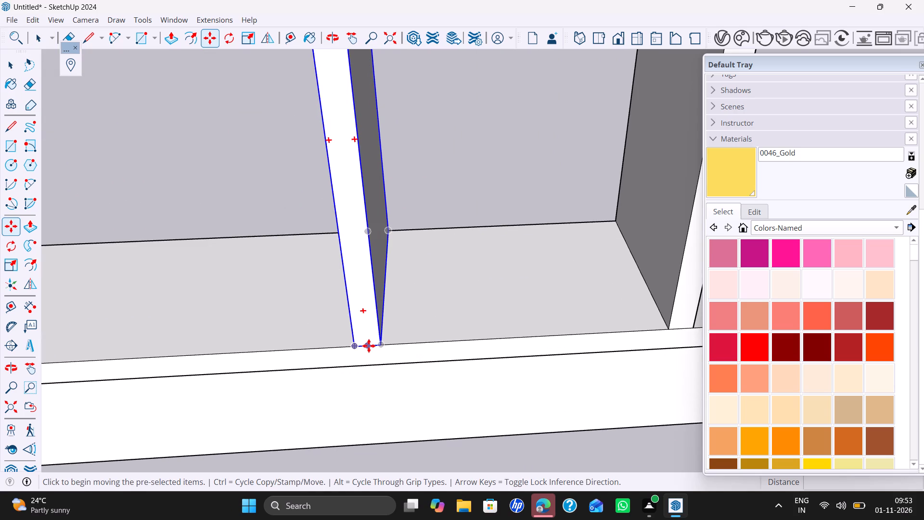
{"action": "left_click", "coordinate": [369, 346]}
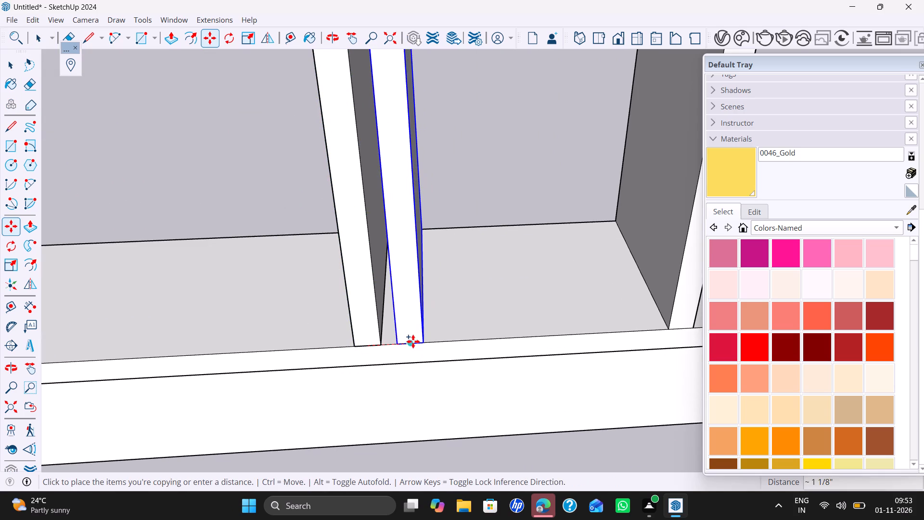
{"action": "scroll", "coordinate": [391, 343], "scroll_direction": "up", "scroll_amount": 5}
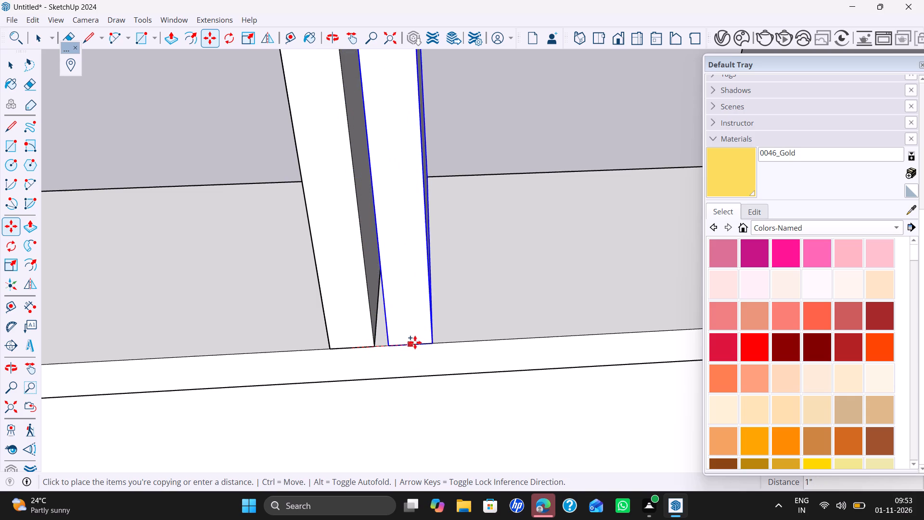
{"action": "scroll", "coordinate": [439, 340], "scroll_direction": "up", "scroll_amount": 1}
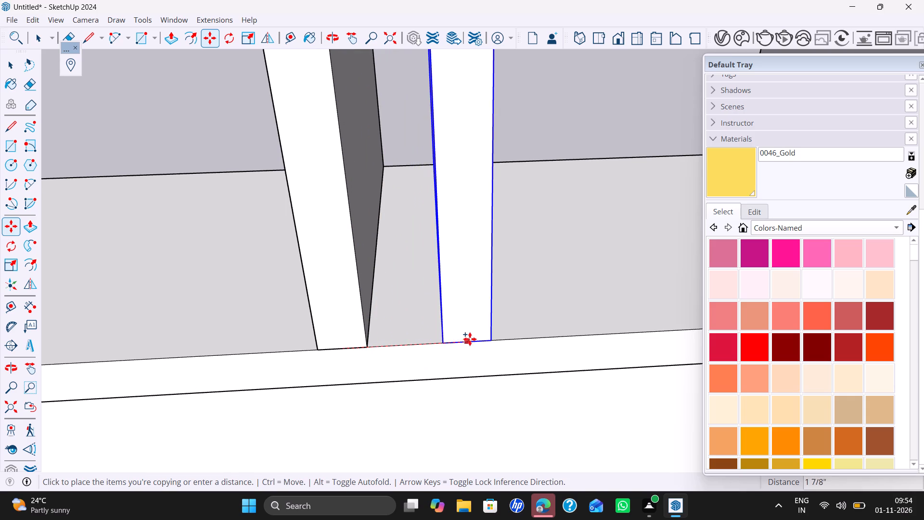
{"action": "left_click", "coordinate": [476, 338]}
{"action": "left_click", "coordinate": [477, 340]}
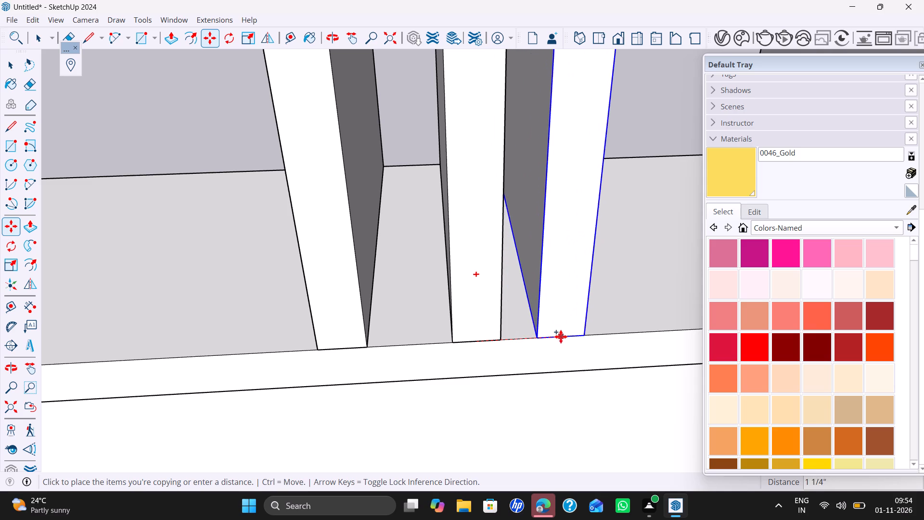
{"action": "left_click", "coordinate": [584, 335]}
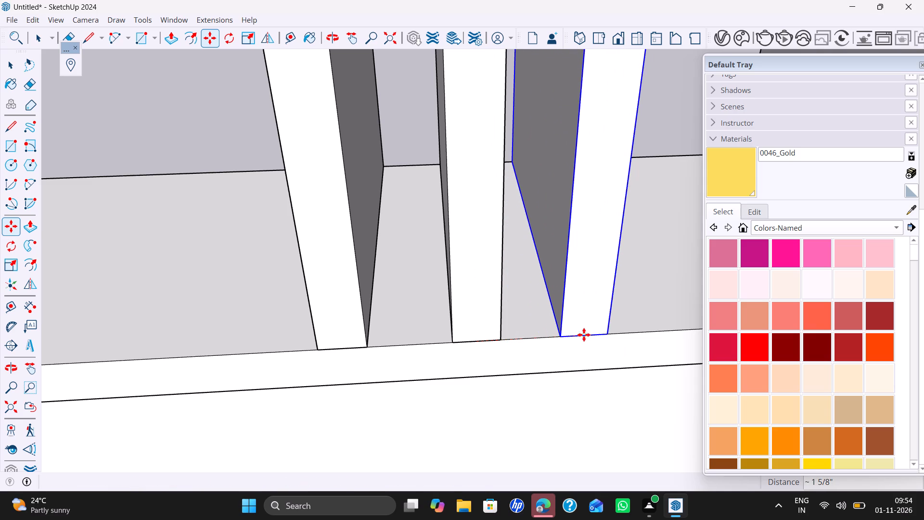
Copy the upright onto the remaining two division points, about 1 5/8" apart, toward the full-height divider.
{"action": "scroll", "coordinate": [593, 330], "scroll_direction": "down", "scroll_amount": 5}
{"action": "middle_click_drag", "start_coordinate": [604, 330], "coordinate": [293, 295], "text": "shift"}
{"action": "scroll", "coordinate": [293, 295], "scroll_direction": "up", "scroll_amount": 1}
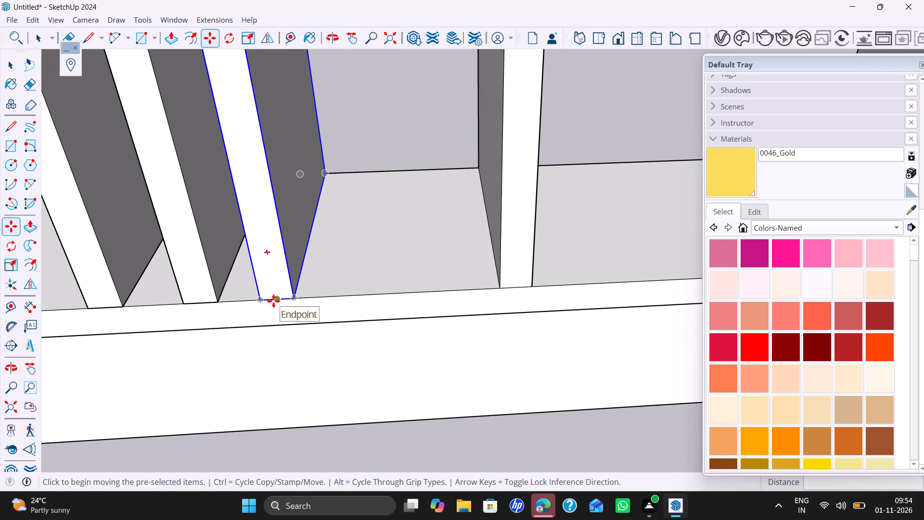
{"action": "left_click", "coordinate": [275, 301]}
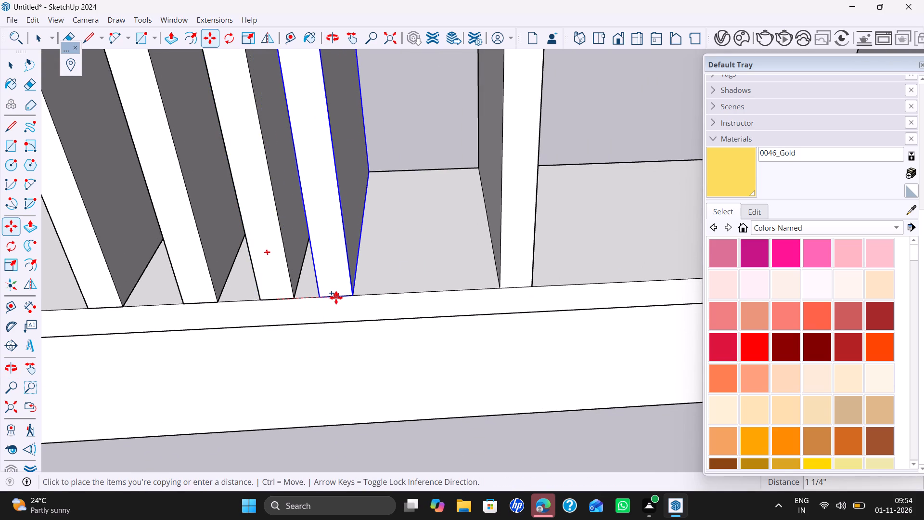
{"action": "left_click", "coordinate": [351, 293]}
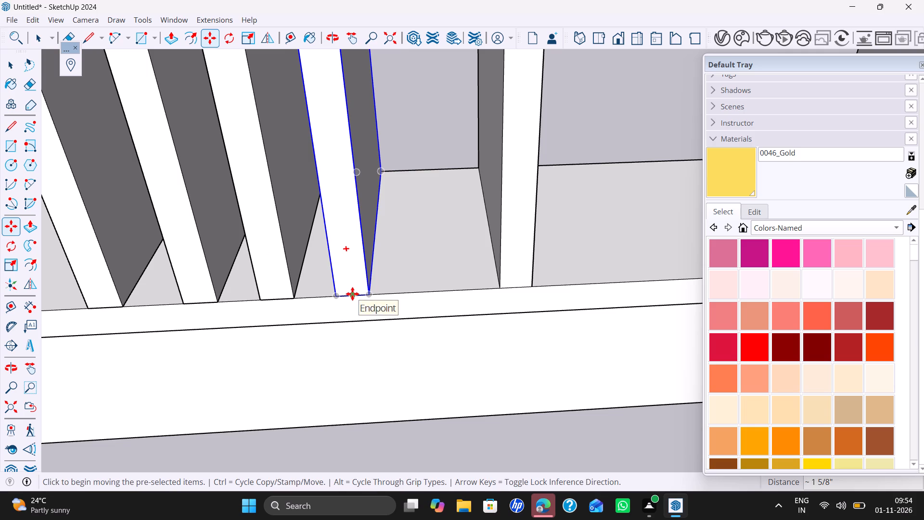
{"action": "left_click", "coordinate": [352, 294], "text": "ctrl"}
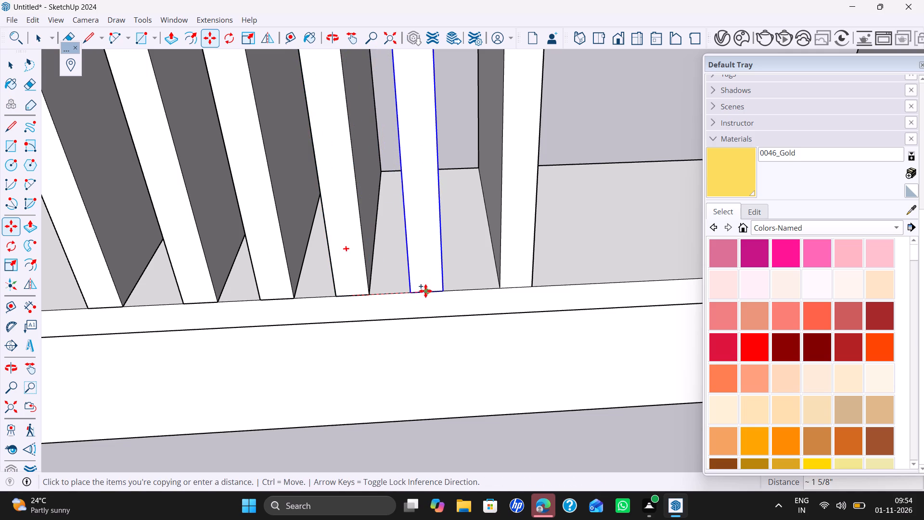
{"action": "left_click", "coordinate": [427, 291]}
{"action": "left_click", "coordinate": [428, 293]}
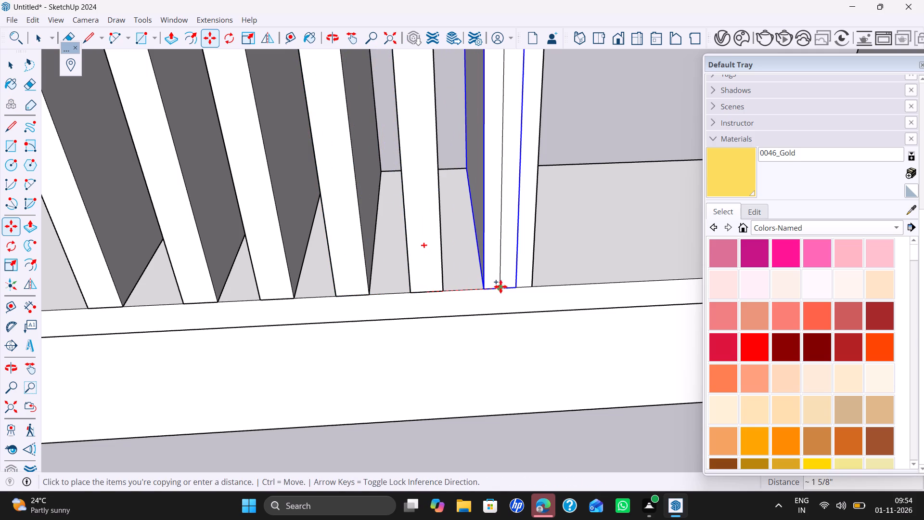
{"action": "key", "text": "Escape"}
Move the copied upright nearest the full-height divider about 7/16" closer to that divider.
{"action": "scroll", "coordinate": [431, 294], "scroll_direction": "down", "scroll_amount": 5}
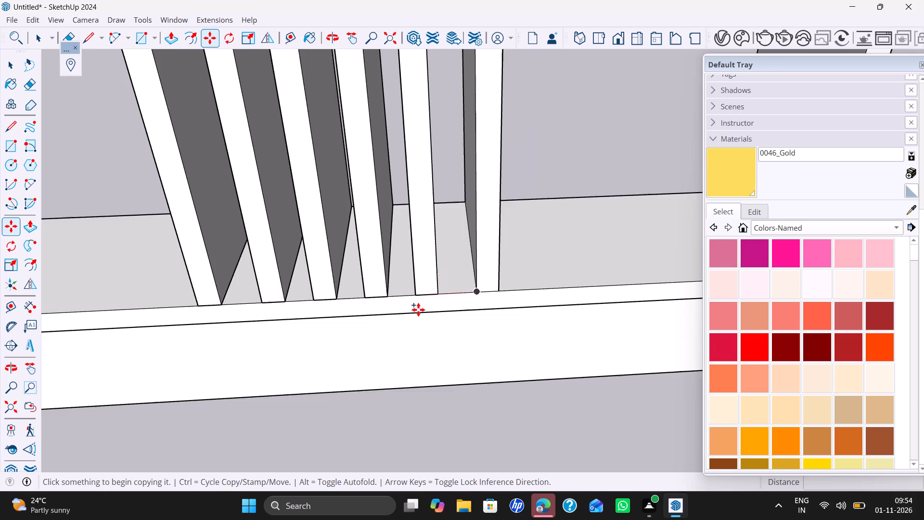
{"action": "scroll", "coordinate": [418, 310], "scroll_direction": "down", "scroll_amount": 1}
{"action": "middle_click_drag", "start_coordinate": [416, 311], "coordinate": [456, 239]}
{"action": "scroll", "coordinate": [436, 254], "scroll_direction": "down", "scroll_amount": 6}
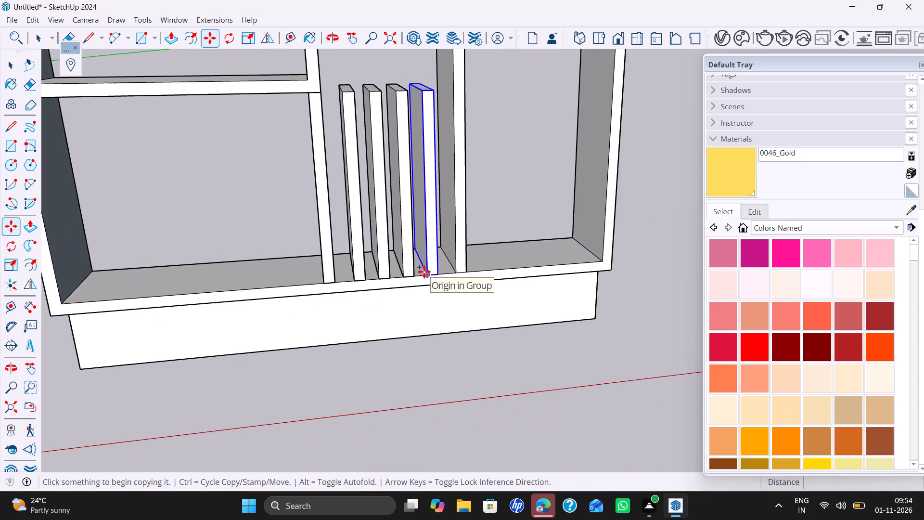
{"action": "middle_click_drag", "start_coordinate": [424, 272], "coordinate": [410, 263], "text": "shift"}
{"action": "scroll", "coordinate": [410, 261], "scroll_direction": "down", "scroll_amount": 4}
{"action": "middle_click_drag", "start_coordinate": [410, 263], "coordinate": [414, 297], "text": "shift"}
{"action": "middle_click_drag", "start_coordinate": [416, 298], "coordinate": [410, 284]}
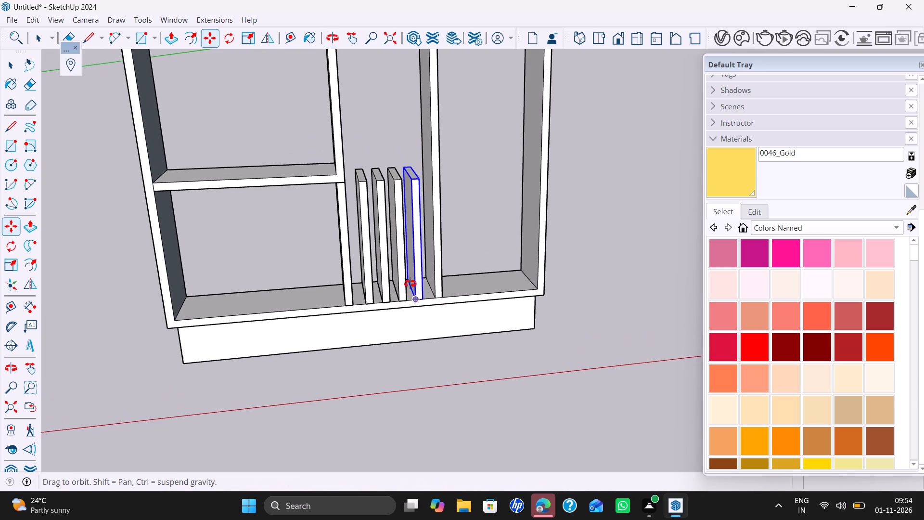
{"action": "middle_click_drag", "start_coordinate": [410, 284], "coordinate": [384, 252]}
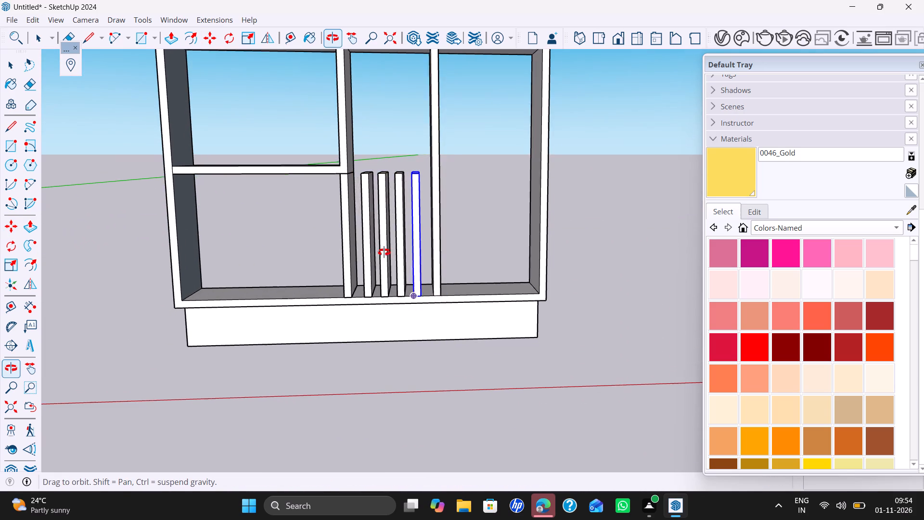
{"action": "middle_click_drag", "start_coordinate": [384, 252], "coordinate": [386, 252]}
{"action": "scroll", "coordinate": [400, 279], "scroll_direction": "up", "scroll_amount": 6}
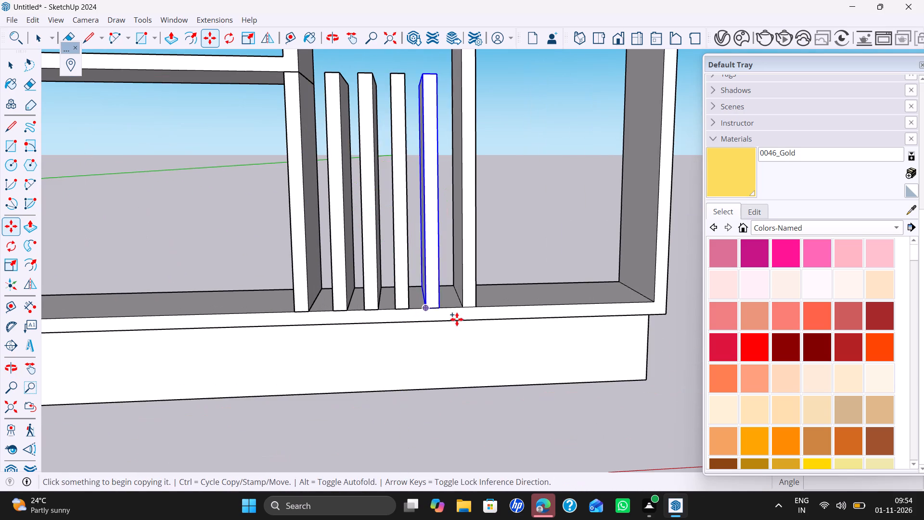
{"action": "scroll", "coordinate": [450, 314], "scroll_direction": "up", "scroll_amount": 5}
{"action": "key", "text": "space"}
{"action": "left_click", "coordinate": [434, 299]}
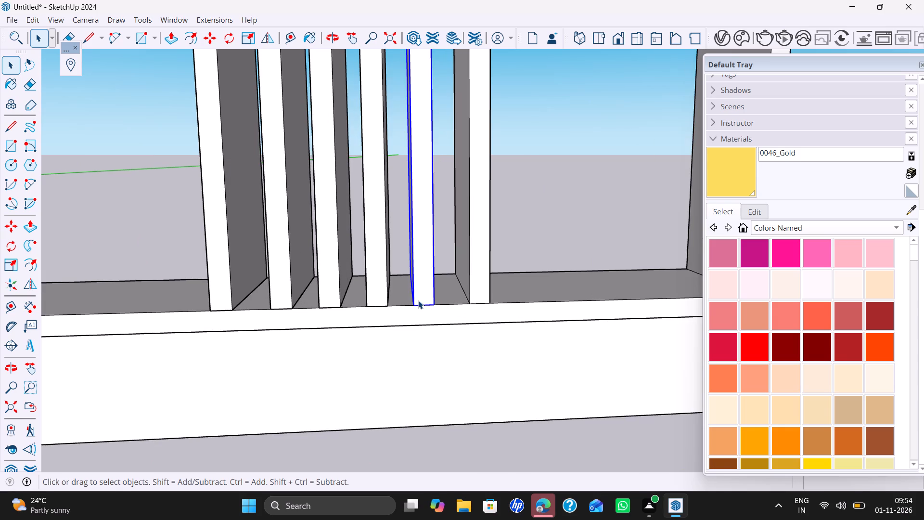
{"action": "key", "text": "m"}
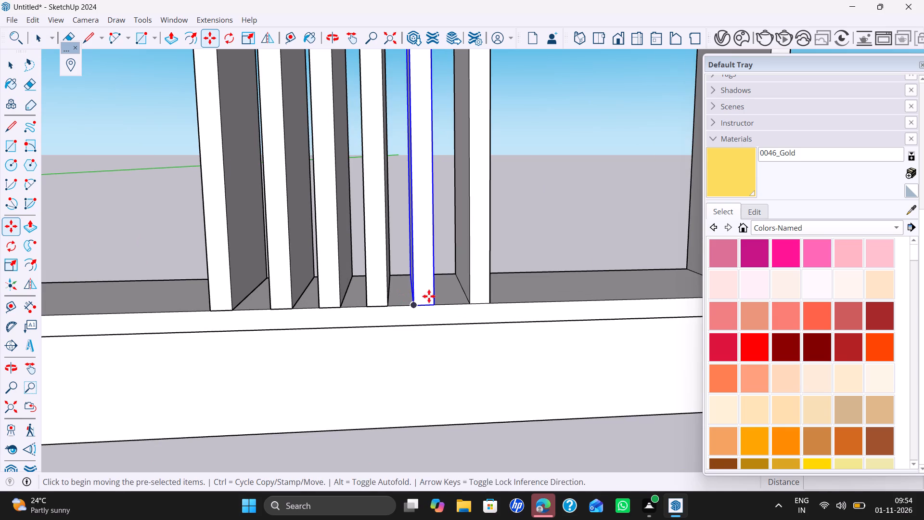
{"action": "left_click", "coordinate": [437, 303]}
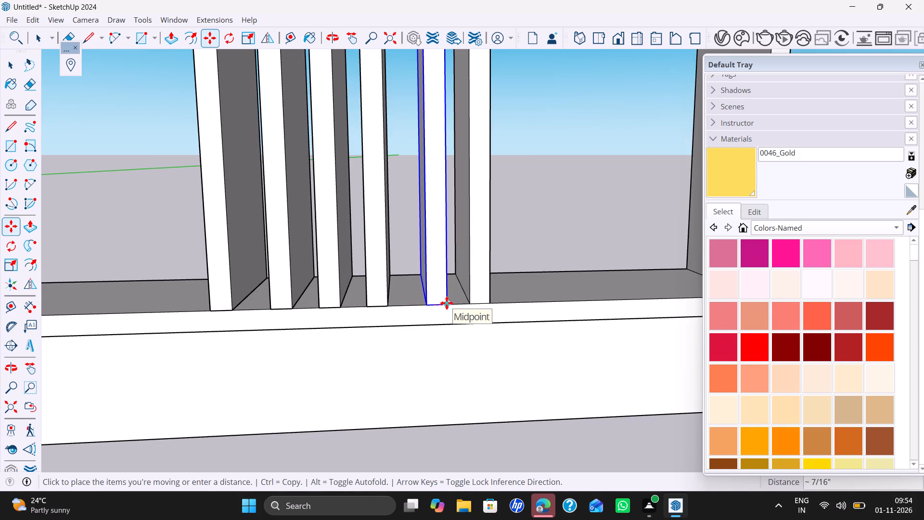
{"action": "left_click", "coordinate": [447, 303]}
Move the first copied upright about 7/16" closer to the original short upright.
{"action": "key", "text": "space"}
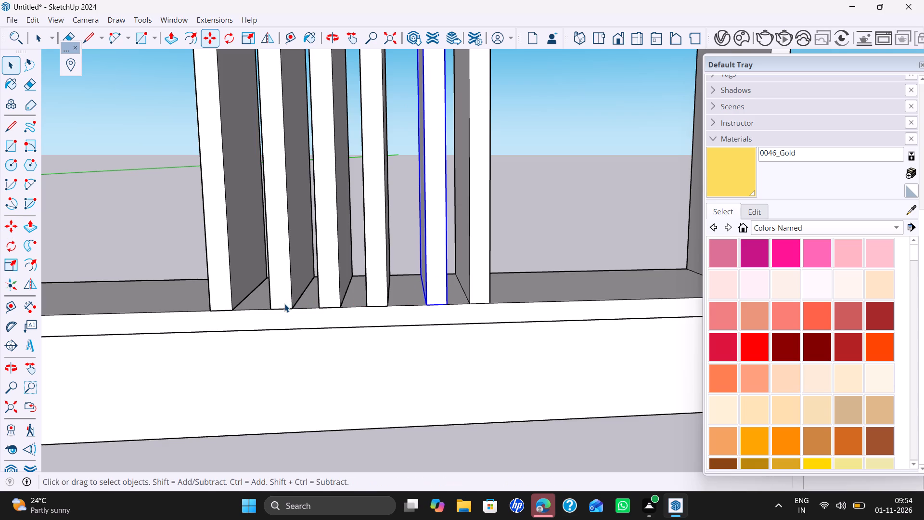
{"action": "left_click", "coordinate": [284, 304]}
{"action": "key", "text": "comma"}
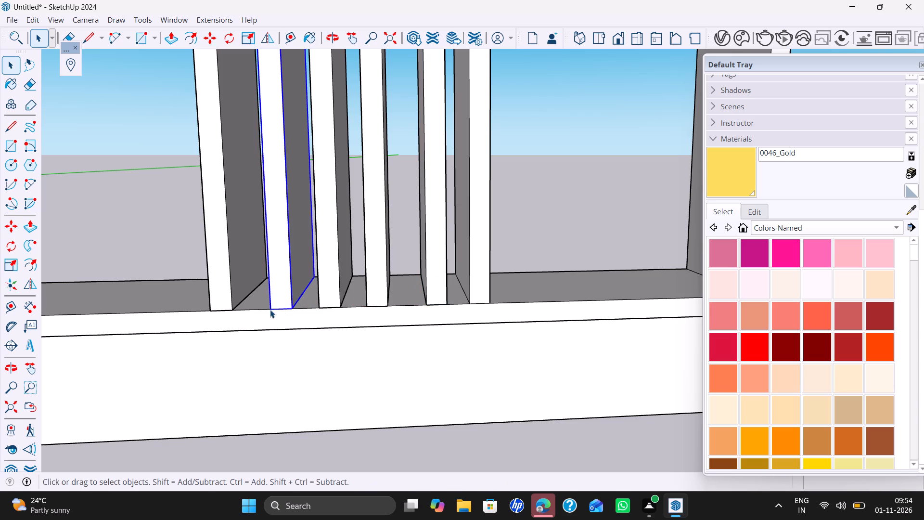
{"action": "key", "text": "m"}
{"action": "left_click", "coordinate": [269, 308]}
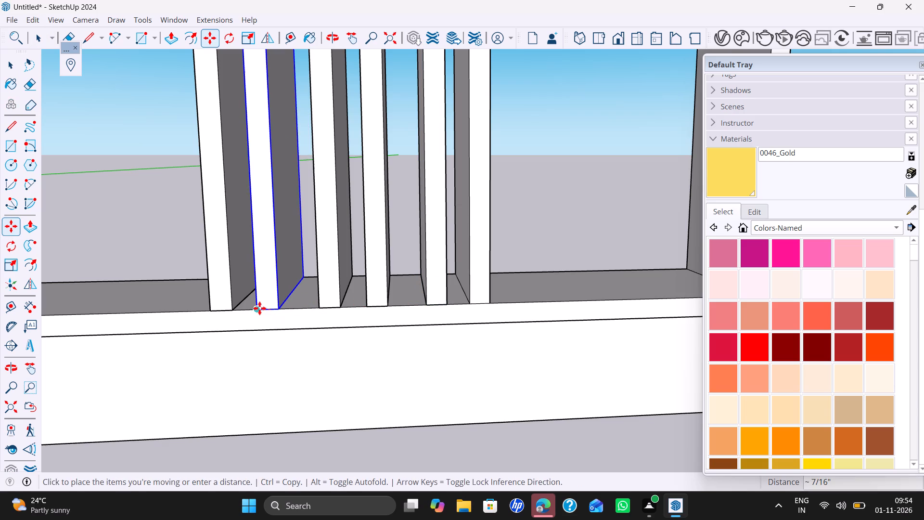
{"action": "left_click", "coordinate": [258, 308]}
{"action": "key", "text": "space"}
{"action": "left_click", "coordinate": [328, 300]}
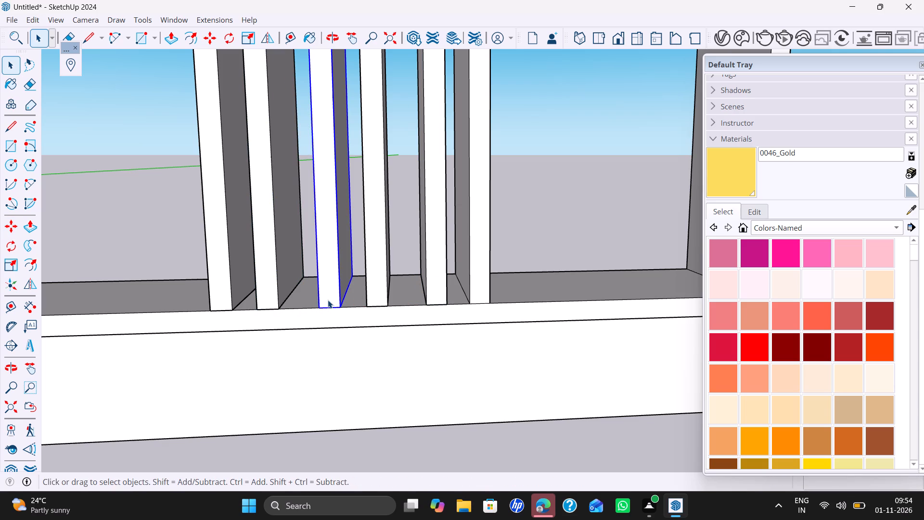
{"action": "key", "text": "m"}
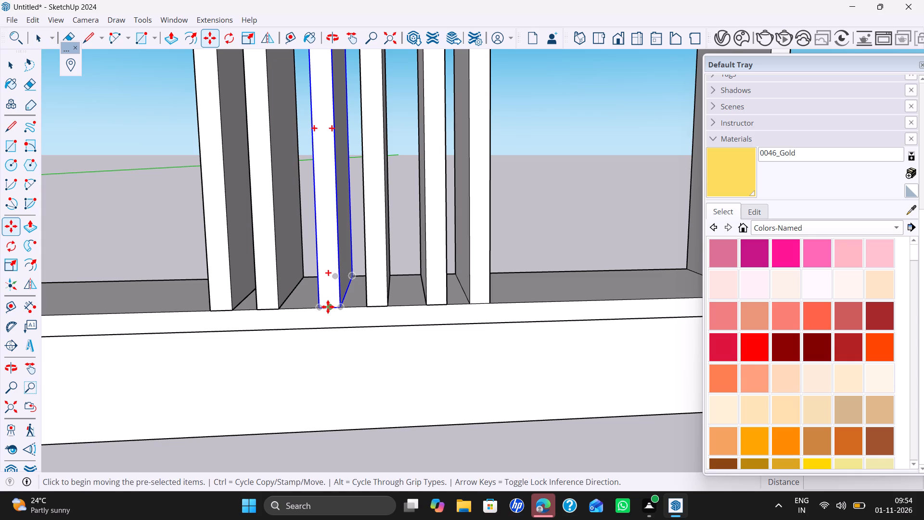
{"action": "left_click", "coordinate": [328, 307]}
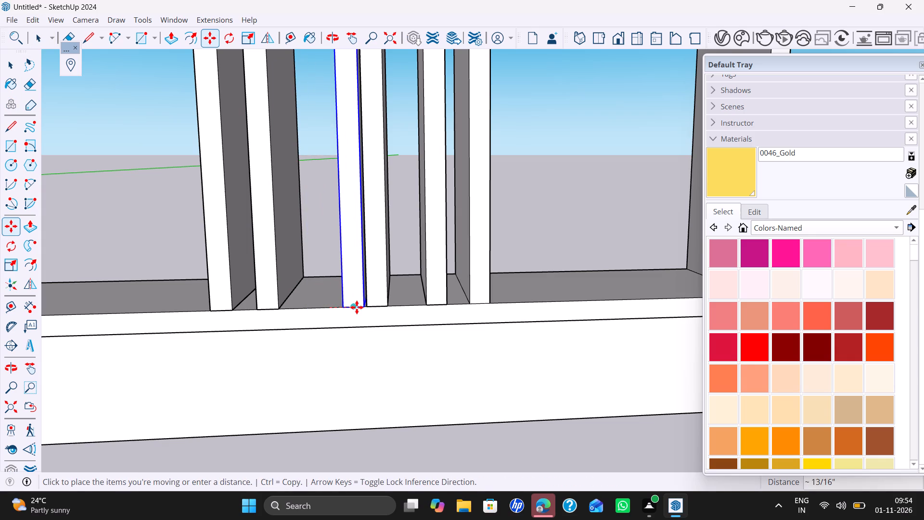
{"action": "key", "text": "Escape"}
Delete the third copied upright from the middle bay.
{"action": "key", "text": "space"}
{"action": "left_click", "coordinate": [378, 284]}
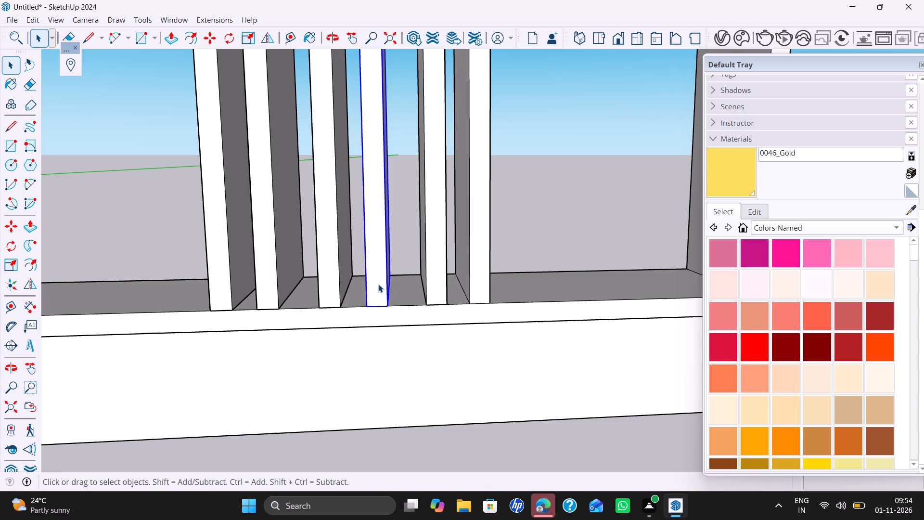
{"action": "key", "text": "Delete"}
Move the short upright nearest the full-height divider about 13/16" away from that divider.
{"action": "scroll", "coordinate": [359, 260], "scroll_direction": "down", "scroll_amount": 4}
{"action": "middle_click_drag", "start_coordinate": [356, 264], "coordinate": [375, 288]}
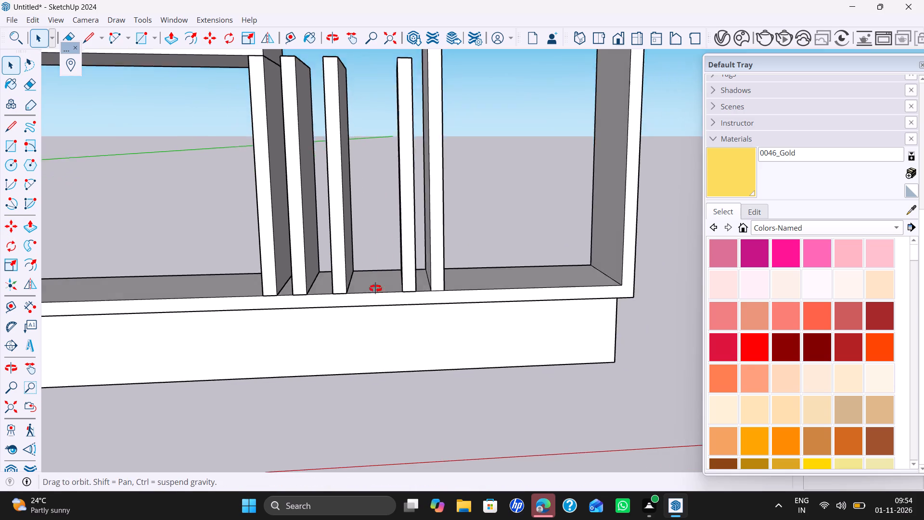
{"action": "middle_click_drag", "start_coordinate": [375, 288], "coordinate": [395, 330]}
{"action": "left_click", "coordinate": [413, 289]}
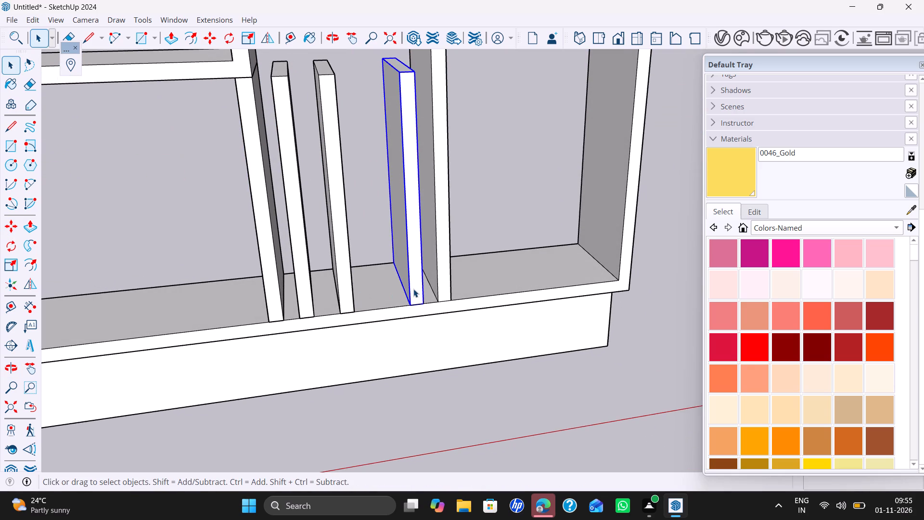
{"action": "key", "text": "m"}
{"action": "left_click", "coordinate": [421, 303]}
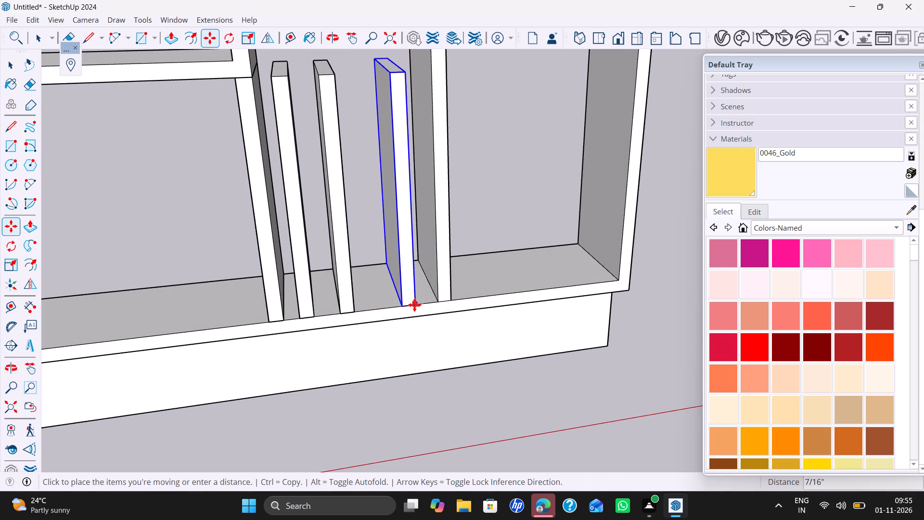
{"action": "scroll", "coordinate": [423, 304], "scroll_direction": "up", "scroll_amount": 2}
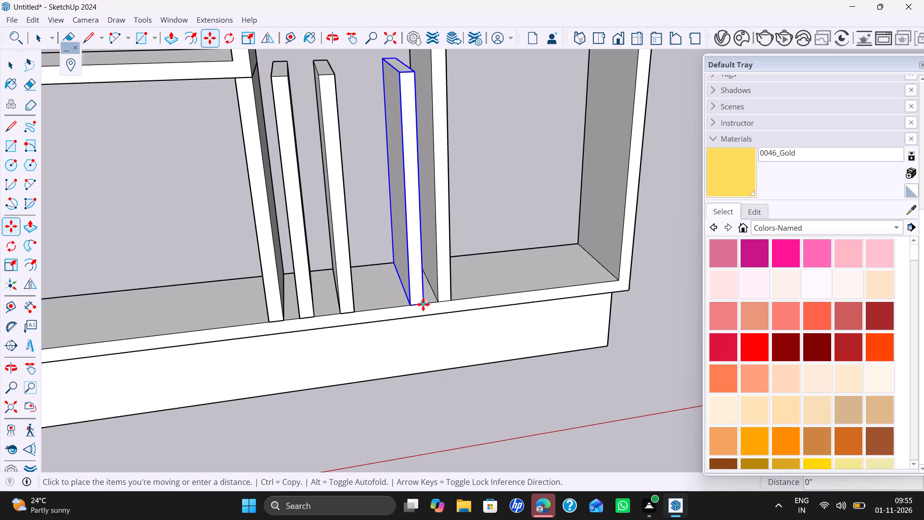
{"action": "scroll", "coordinate": [423, 304], "scroll_direction": "up", "scroll_amount": 2}
{"action": "left_click", "coordinate": [404, 306]}
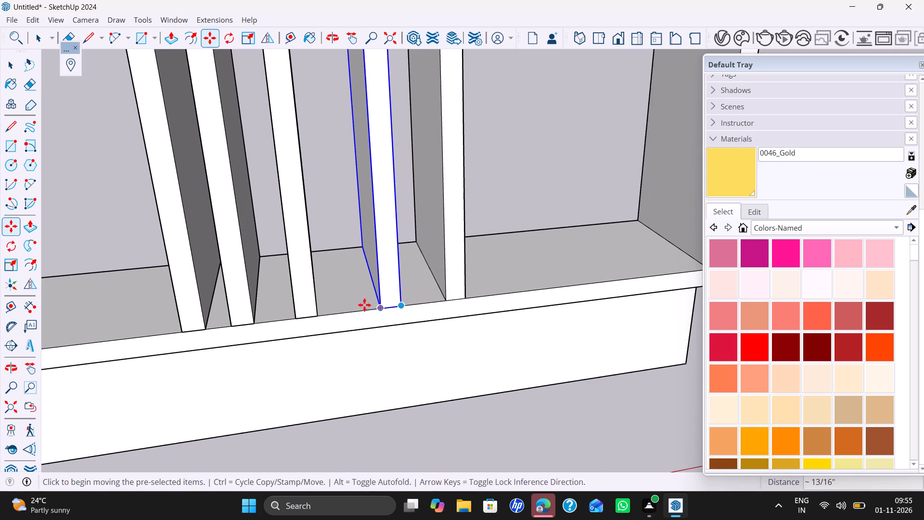
Move the first copied upright in the middle bay about 13/16" toward the full-height divider.
{"action": "key", "text": "space"}
{"action": "left_click", "coordinate": [253, 290]}
{"action": "key", "text": "m"}
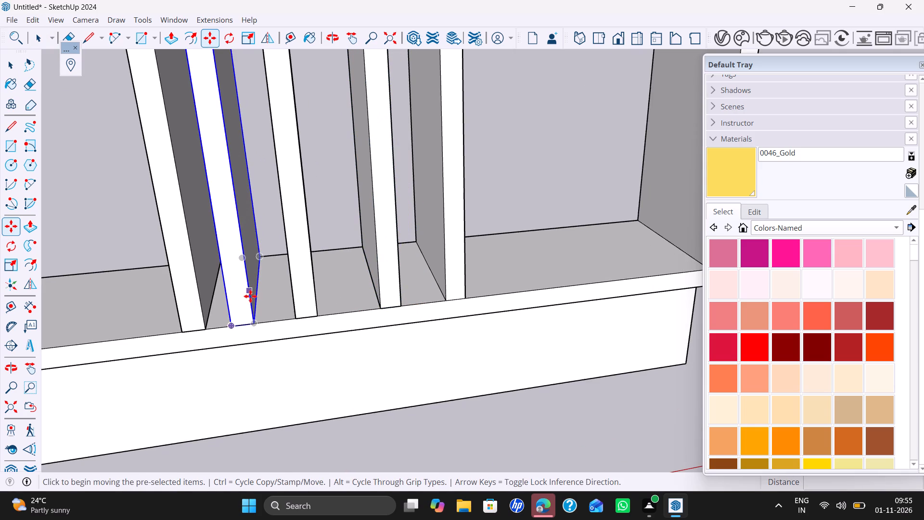
{"action": "left_click", "coordinate": [229, 324]}
{"action": "left_click", "coordinate": [257, 323]}
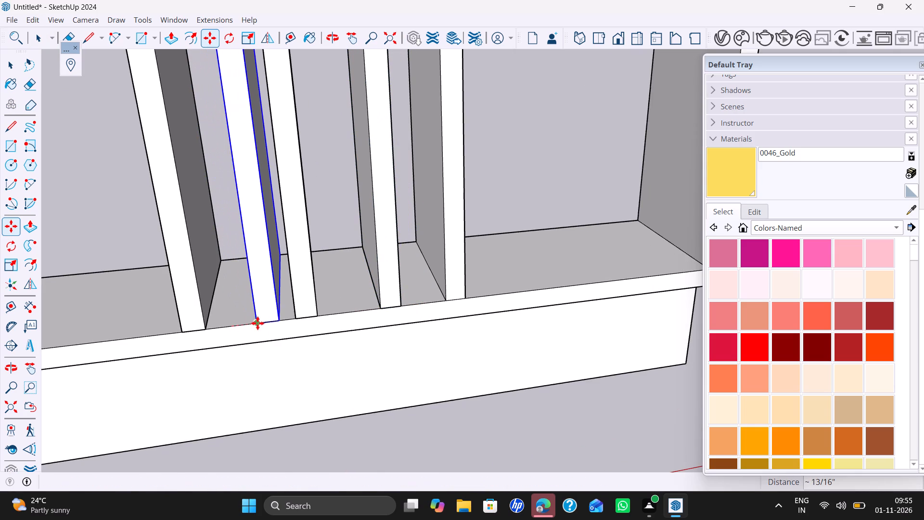
Move the central copied upright about 13/16" toward the full-height divider.
{"action": "key", "text": "space"}
{"action": "left_click", "coordinate": [311, 300]}
{"action": "key", "text": "m"}
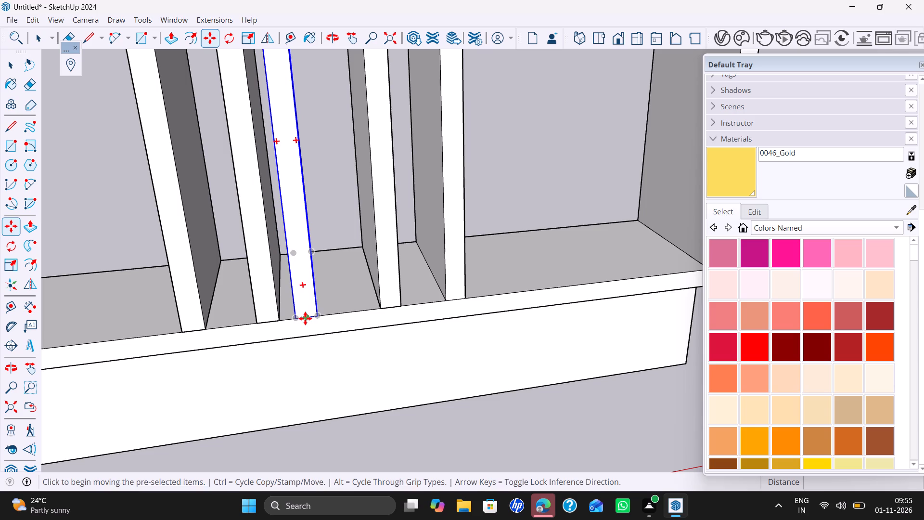
{"action": "left_click", "coordinate": [305, 318]}
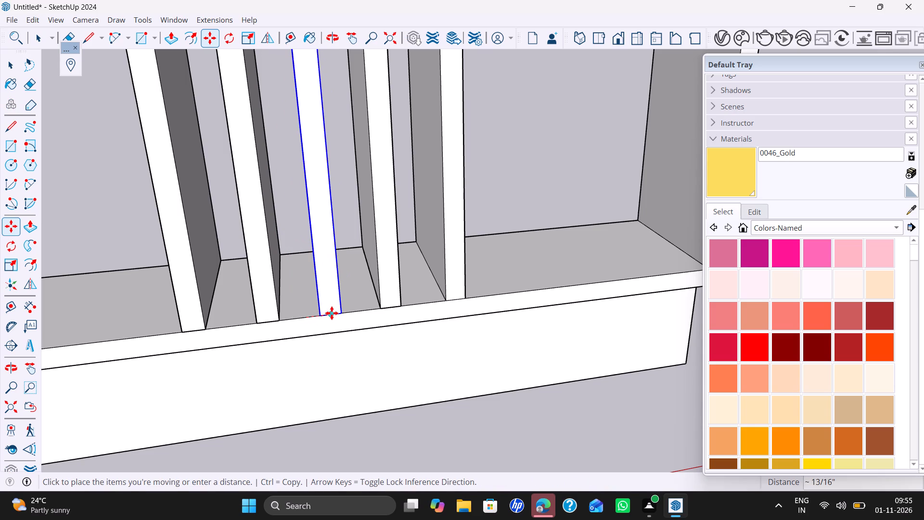
{"action": "left_click", "coordinate": [332, 313]}
{"action": "key", "text": "space"}
Push/Pull the top of the first copied upright up 1' to the underside of the shelf above the middle bay.
{"action": "scroll", "coordinate": [402, 317], "scroll_direction": "down", "scroll_amount": 6}
{"action": "middle_click_drag", "start_coordinate": [409, 352], "coordinate": [384, 292]}
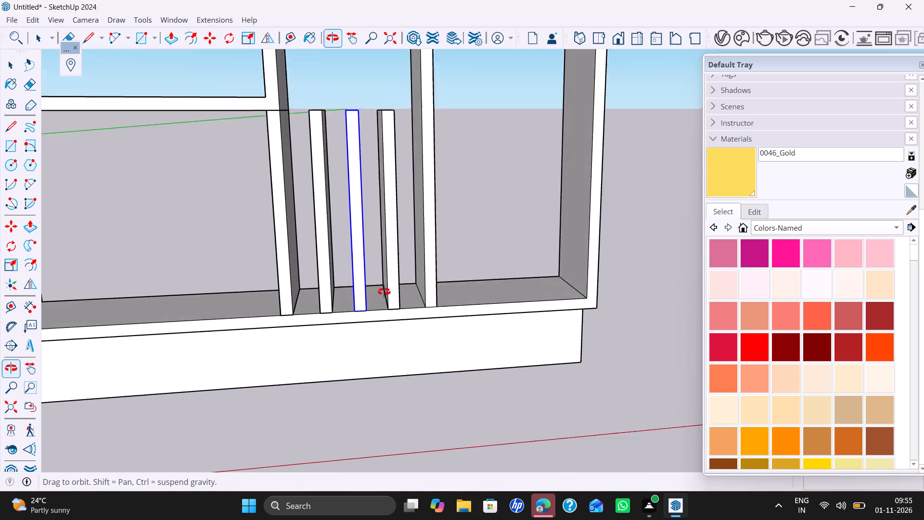
{"action": "middle_click_drag", "start_coordinate": [384, 292], "coordinate": [384, 291]}
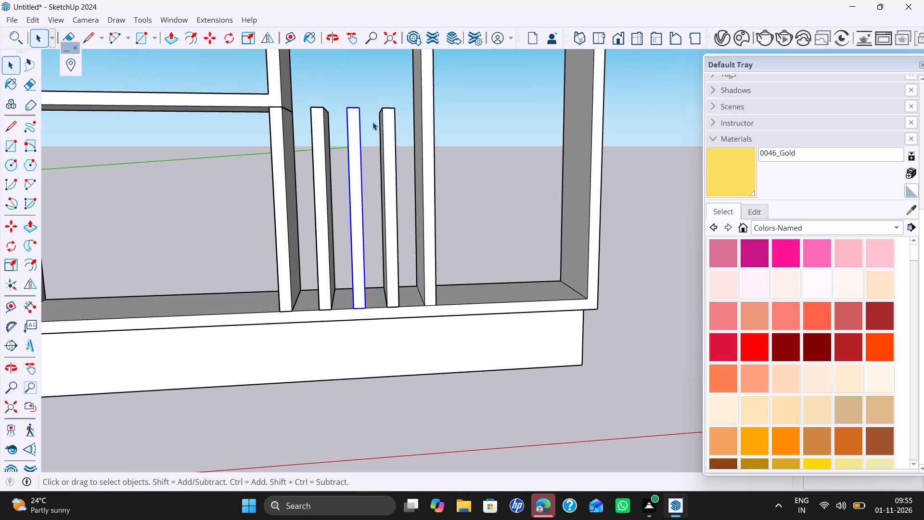
{"action": "scroll", "coordinate": [362, 73], "scroll_direction": "up", "scroll_amount": 1}
{"action": "left_click", "coordinate": [362, 73]}
{"action": "scroll", "coordinate": [361, 235], "scroll_direction": "down", "scroll_amount": 4}
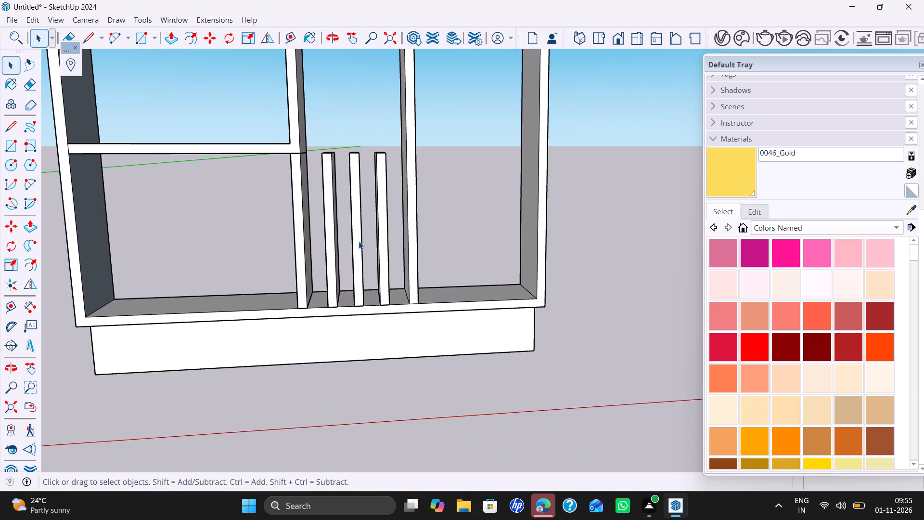
{"action": "middle_click_drag", "start_coordinate": [359, 239], "coordinate": [387, 348], "text": "shift"}
{"action": "double_click", "coordinate": [358, 266]}
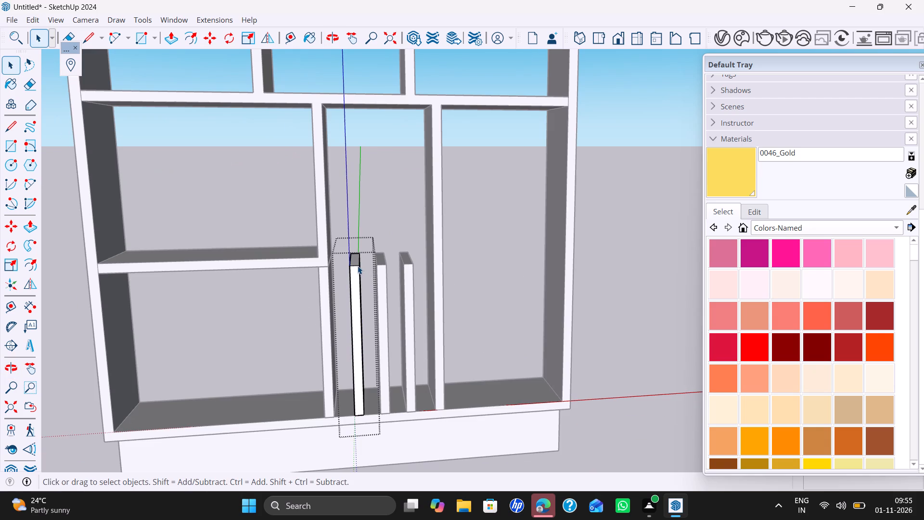
{"action": "key", "text": "bracketleft"}
{"action": "key", "text": "p"}
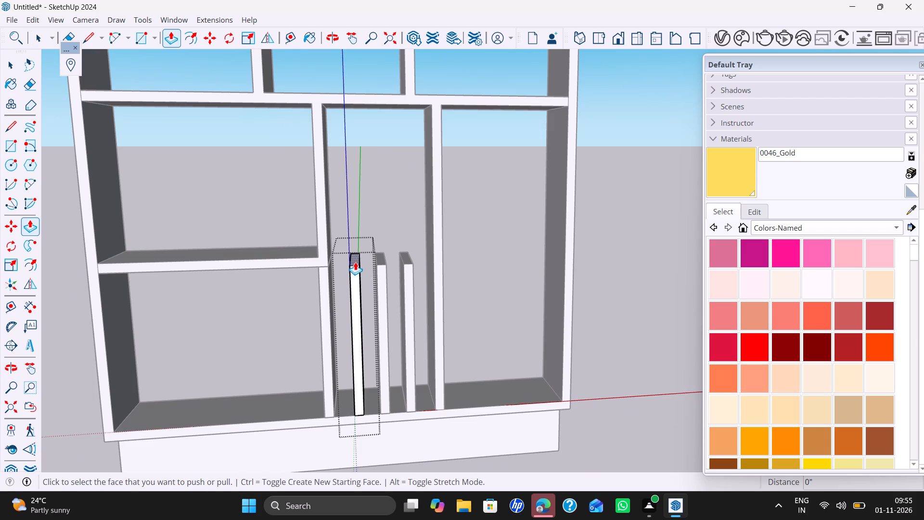
{"action": "left_click", "coordinate": [355, 262]}
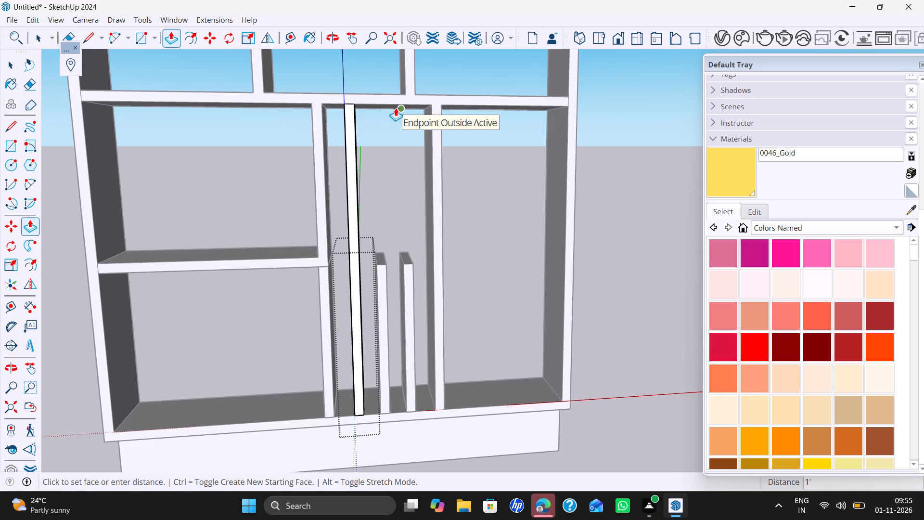
{"action": "left_click", "coordinate": [396, 107]}
{"action": "key", "text": "space"}
Extend the other two short uprights in the middle bay upward by the same 1' to meet the shelf above.
{"action": "double_click", "coordinate": [385, 277]}
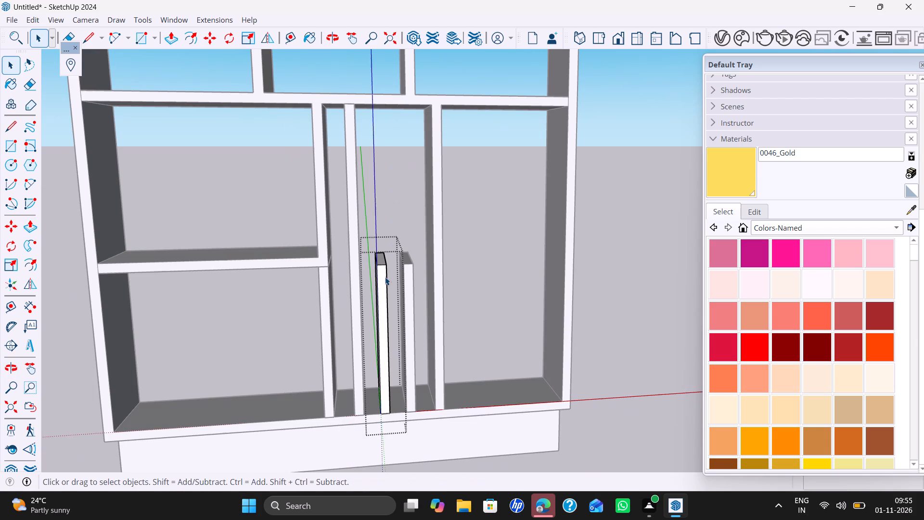
{"action": "key", "text": "semicolon"}
{"action": "type", "text": "[="}
{"action": "key", "text": "p"}
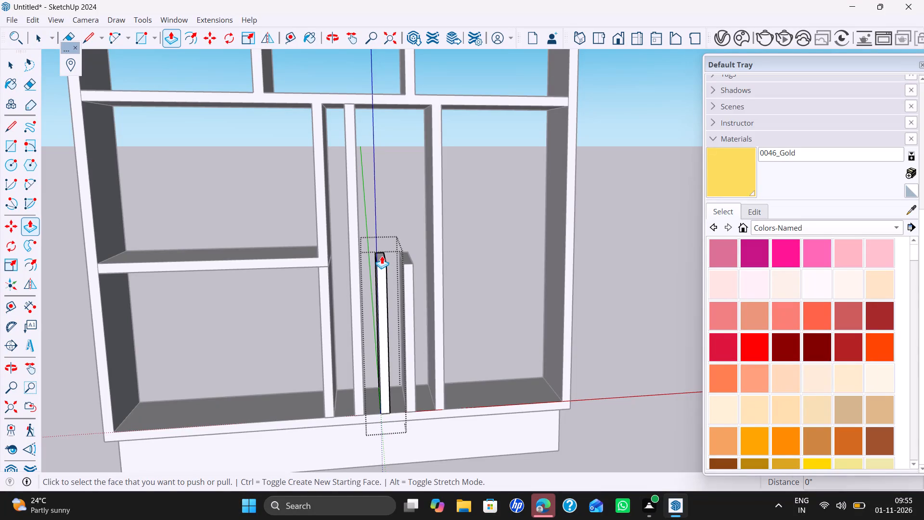
{"action": "double_click", "coordinate": [382, 255]}
{"action": "key", "text": "space"}
{"action": "double_click", "coordinate": [408, 258]}
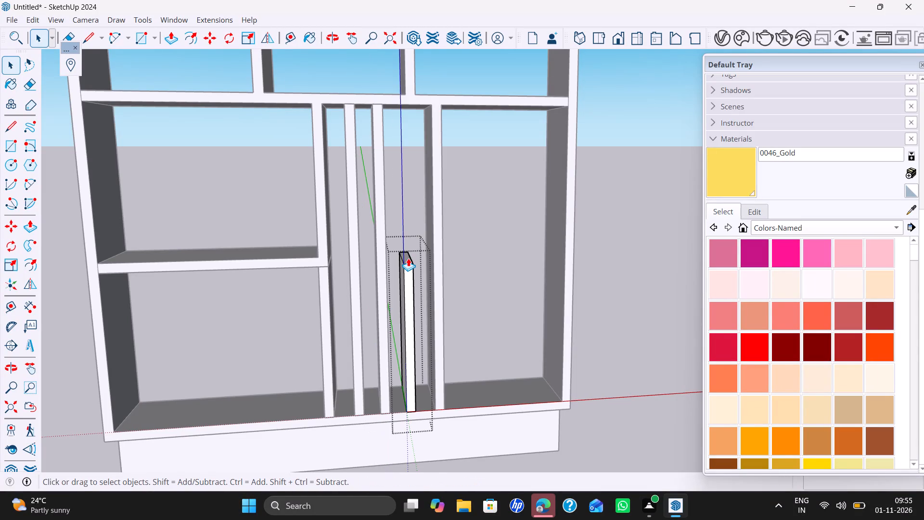
{"action": "key", "text": "p"}
{"action": "double_click", "coordinate": [408, 258]}
{"action": "key", "text": "space"}
{"action": "left_click", "coordinate": [476, 229]}
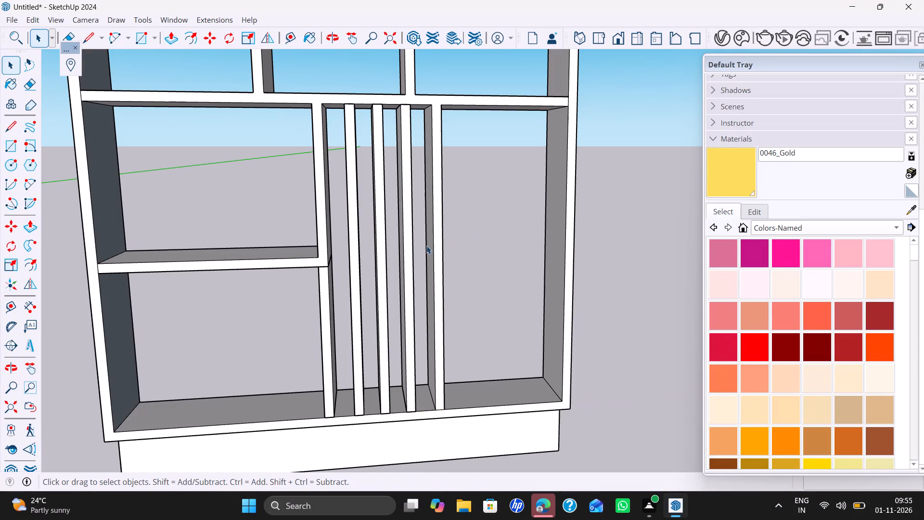
Mirror-copy the three middle-bay uprights into the shelved bay, with the flip plane offset about 4 3/8" onto the divider between the bays.
{"action": "left_click", "coordinate": [411, 253]}
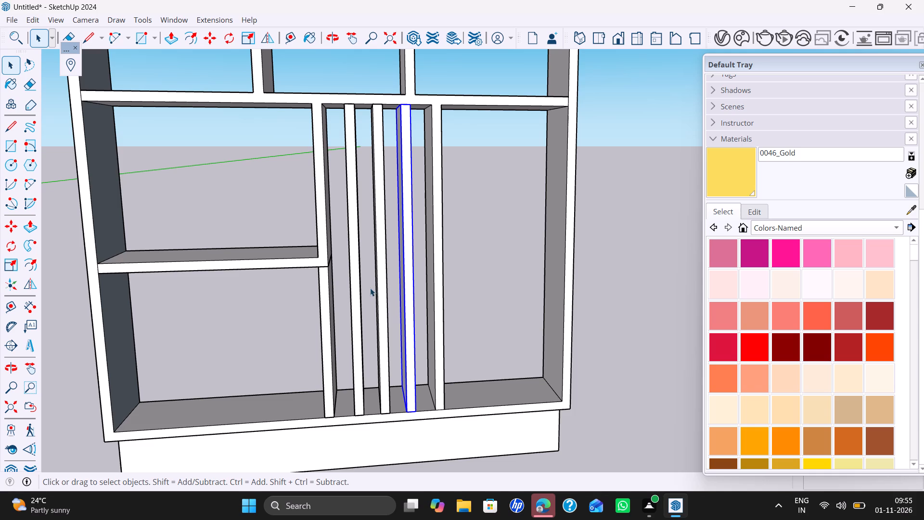
{"action": "left_click", "coordinate": [382, 283], "text": "ctrl"}
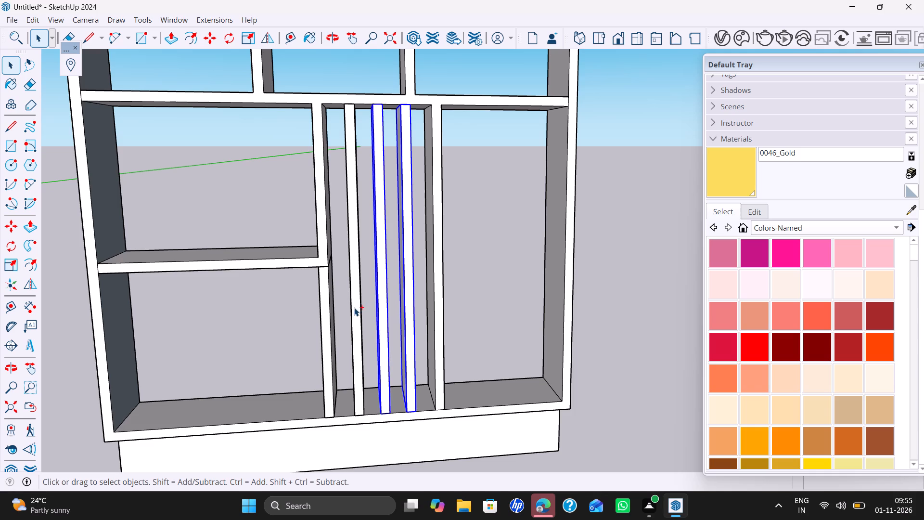
{"action": "left_click", "coordinate": [354, 308], "text": "ctrl"}
{"action": "left_click", "coordinate": [262, 39]}
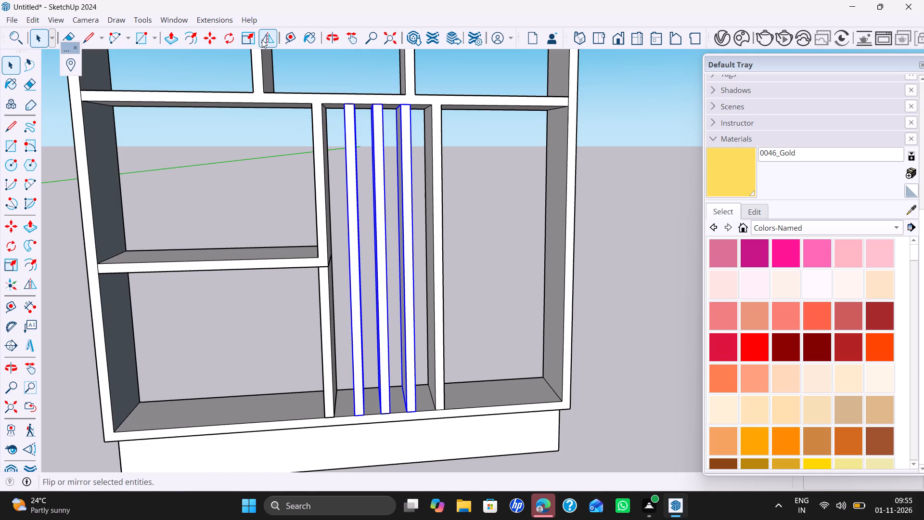
{"action": "left_click_drag", "start_coordinate": [389, 441], "coordinate": [385, 442]}
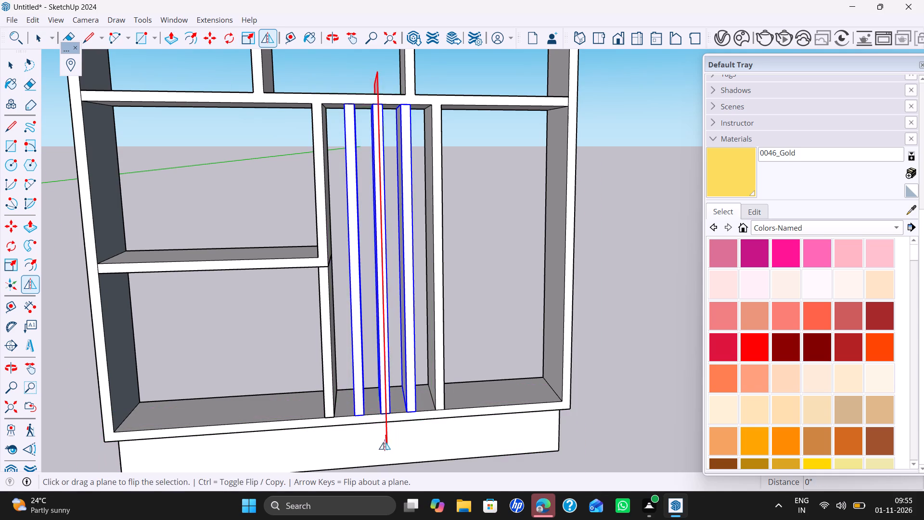
{"action": "left_click_drag", "start_coordinate": [385, 442], "coordinate": [328, 421]}
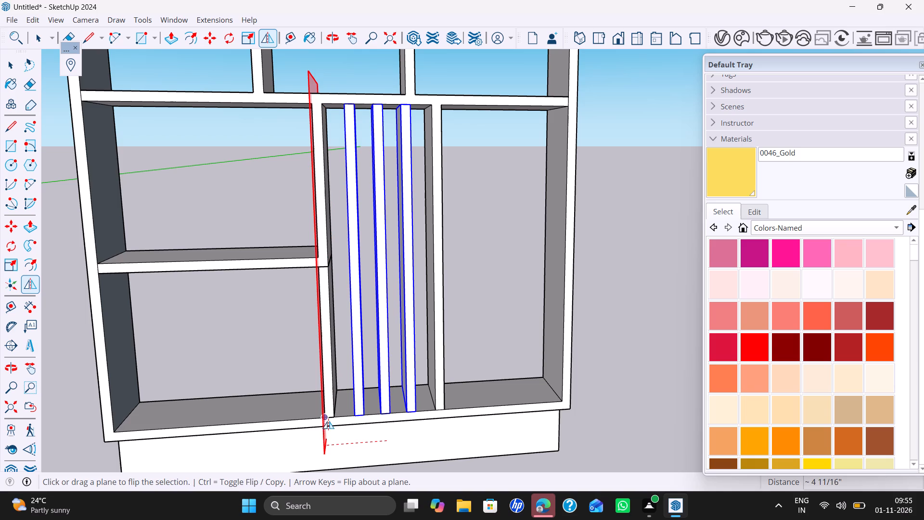
{"action": "left_click_drag", "start_coordinate": [328, 421], "coordinate": [329, 418]}
{"action": "scroll", "coordinate": [329, 420], "scroll_direction": "up", "scroll_amount": 4}
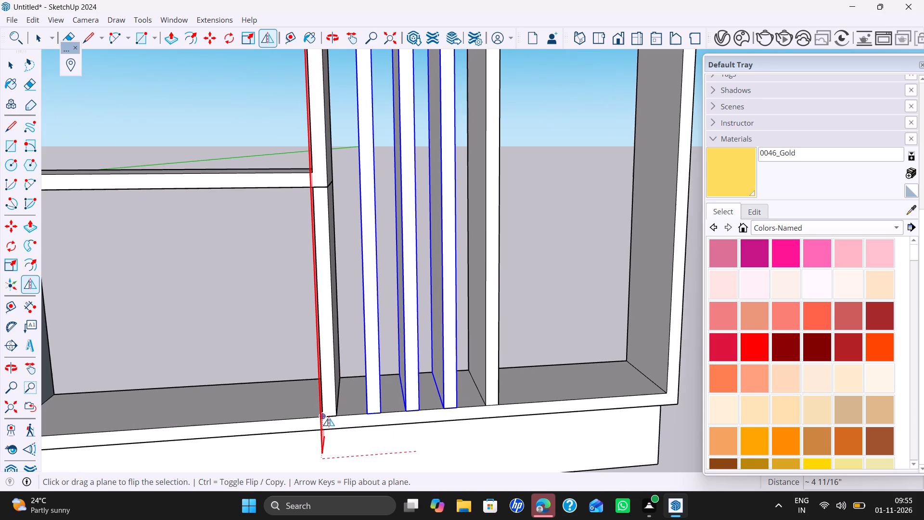
{"action": "scroll", "coordinate": [329, 418], "scroll_direction": "up", "scroll_amount": 2}
{"action": "left_click_drag", "start_coordinate": [329, 418], "coordinate": [329, 418]}
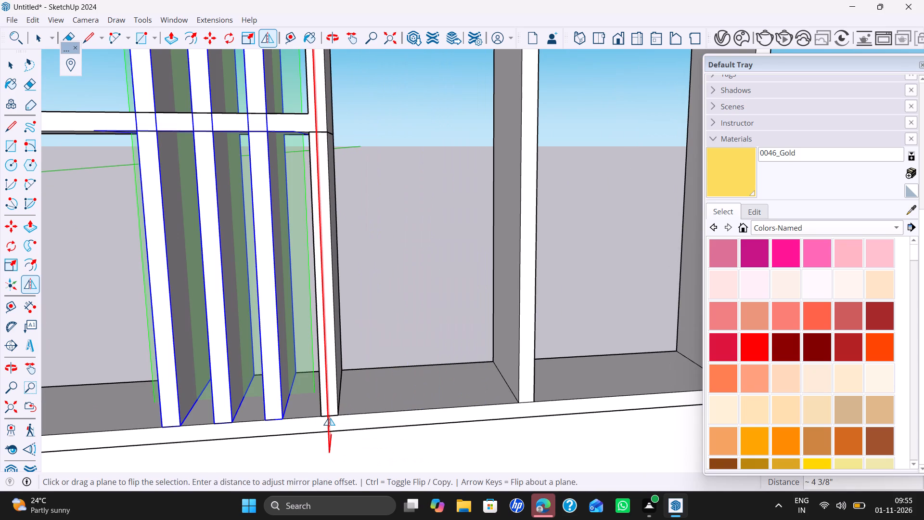
{"action": "scroll", "coordinate": [233, 371], "scroll_direction": "down", "scroll_amount": 6}
{"action": "middle_click_drag", "start_coordinate": [233, 366], "coordinate": [380, 399], "text": "shift"}
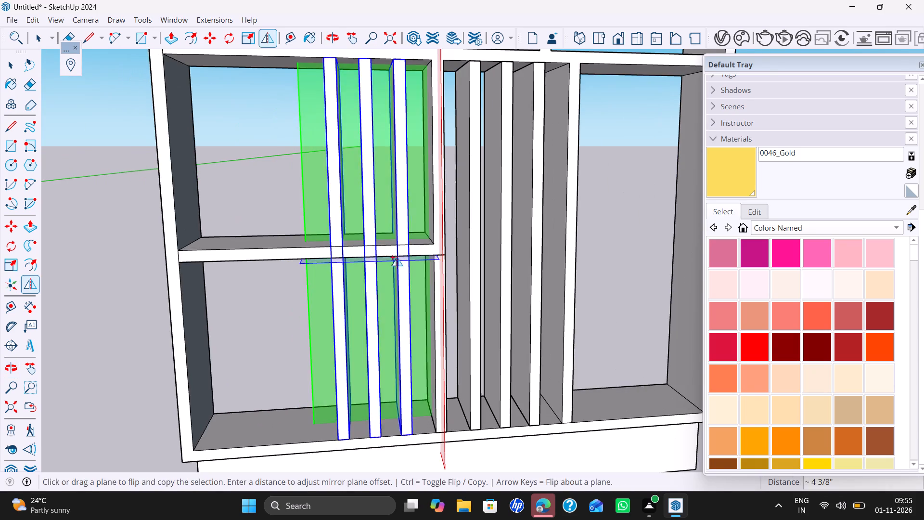
{"action": "middle_click_drag", "start_coordinate": [397, 259], "coordinate": [394, 337]}
{"action": "scroll", "coordinate": [347, 106], "scroll_direction": "up", "scroll_amount": 4}
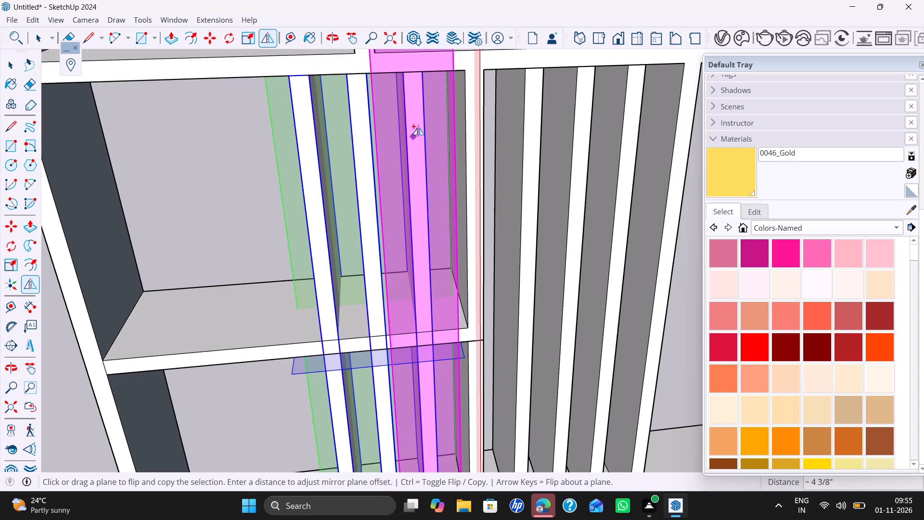
{"action": "key", "text": "space"}
Push the top of the central mirrored upright down 1' to the underside of the shelved bay's horizontal shelf.
{"action": "scroll", "coordinate": [317, 196], "scroll_direction": "down", "scroll_amount": 5}
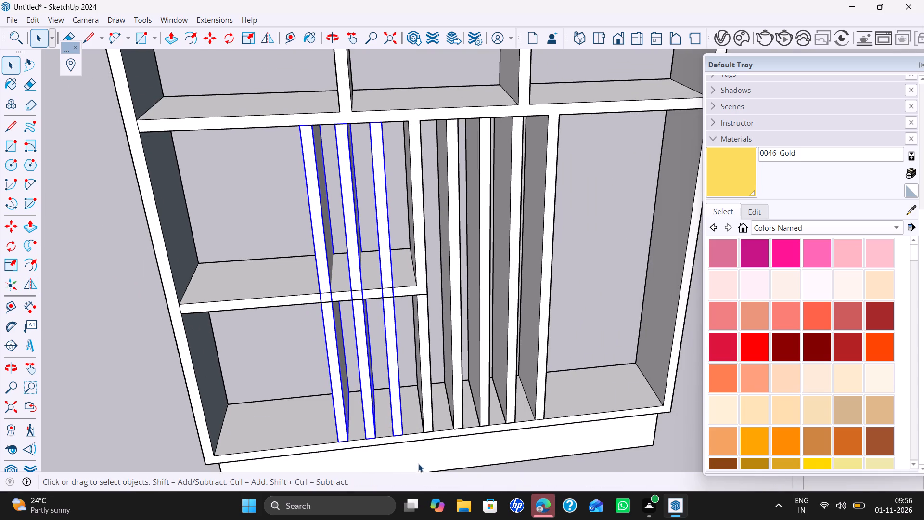
{"action": "left_click", "coordinate": [367, 416]}
{"action": "left_click", "coordinate": [336, 408], "text": "ctrl"}
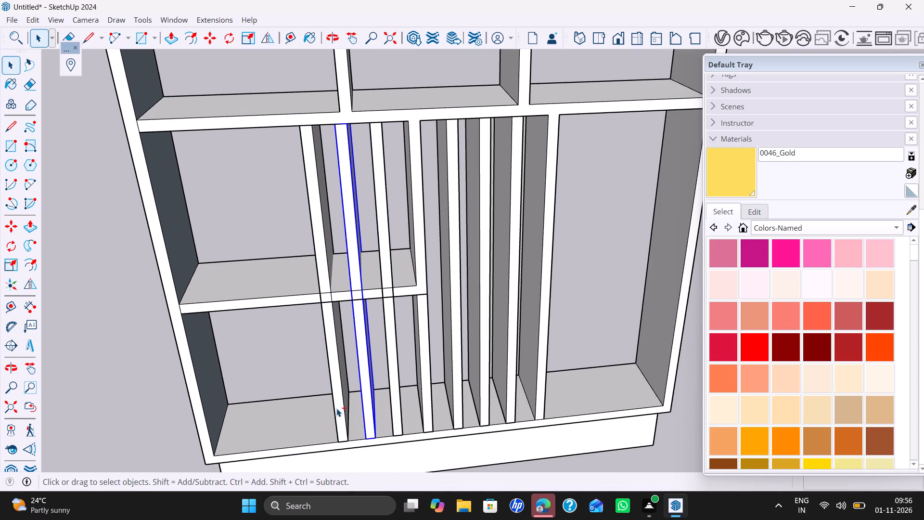
{"action": "key", "text": "space"}
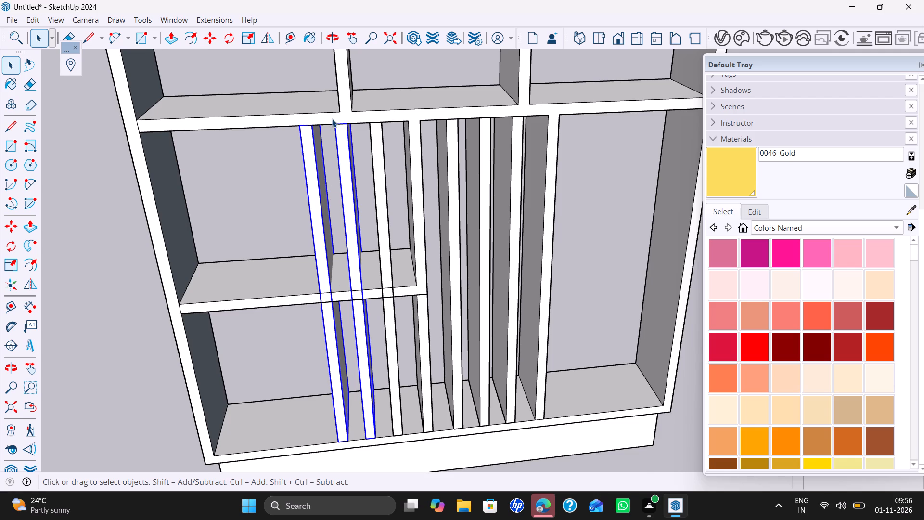
{"action": "scroll", "coordinate": [332, 121], "scroll_direction": "up", "scroll_amount": 1}
{"action": "double_click", "coordinate": [340, 126]}
{"action": "double_click", "coordinate": [345, 151]}
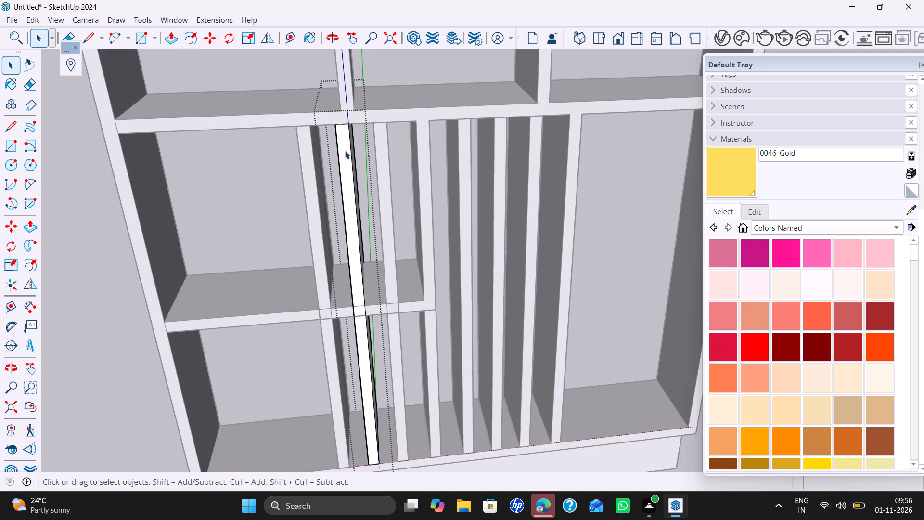
{"action": "key", "text": "p"}
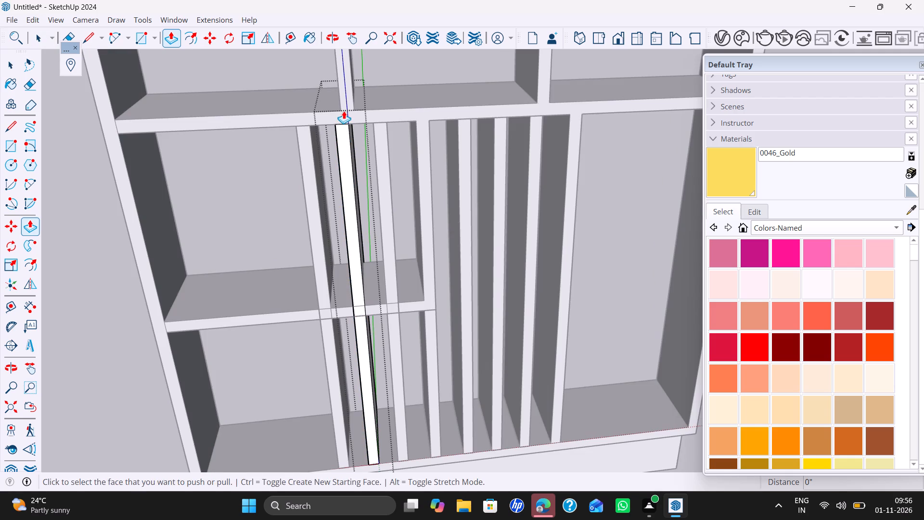
{"action": "left_click", "coordinate": [344, 111]}
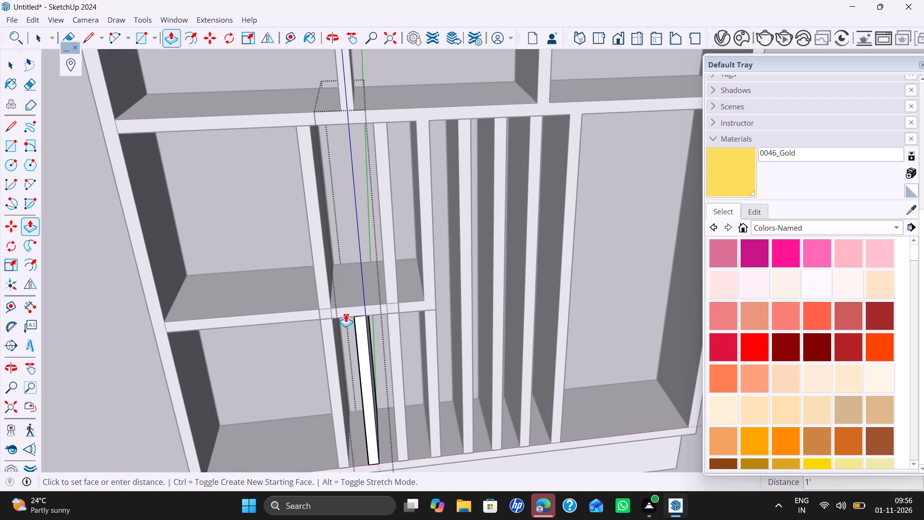
{"action": "left_click", "coordinate": [346, 314]}
{"action": "key", "text": "space"}
Push the tops of the other two mirrored uprights down 1' to the underside of the shelved bay's horizontal shelf.
{"action": "double_click", "coordinate": [387, 223]}
{"action": "key", "text": "p"}
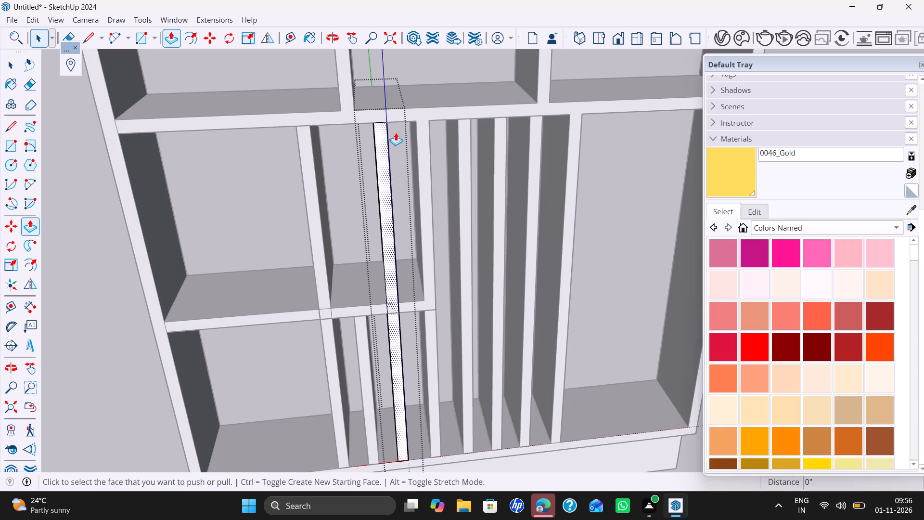
{"action": "double_click", "coordinate": [381, 112]}
{"action": "key", "text": "space"}
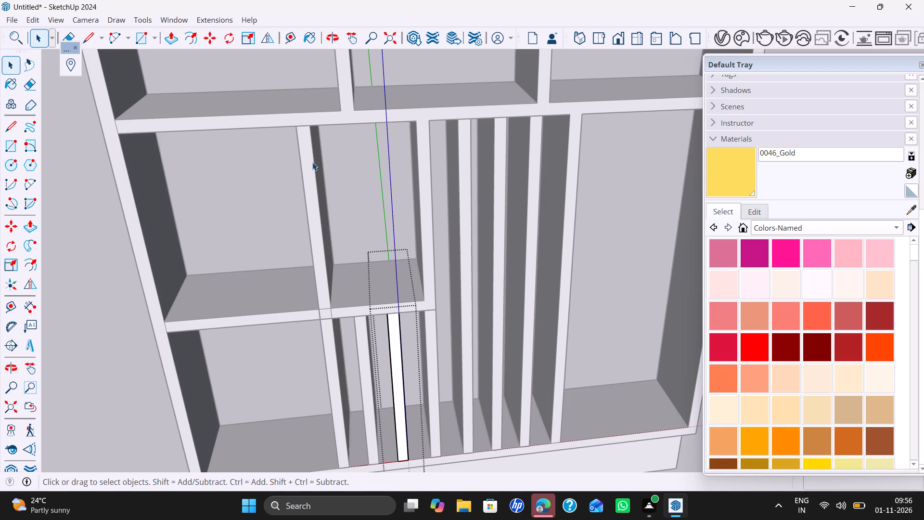
{"action": "double_click", "coordinate": [312, 162]}
{"action": "key", "text": "p"}
{"action": "double_click", "coordinate": [301, 122]}
{"action": "key", "text": "space"}
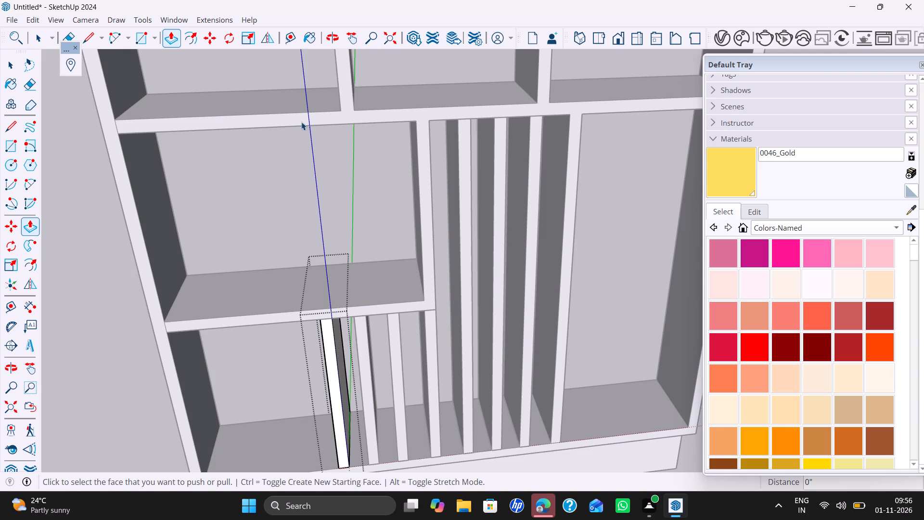
{"action": "scroll", "coordinate": [321, 249], "scroll_direction": "down", "scroll_amount": 3}
{"action": "left_click", "coordinate": [161, 342]}
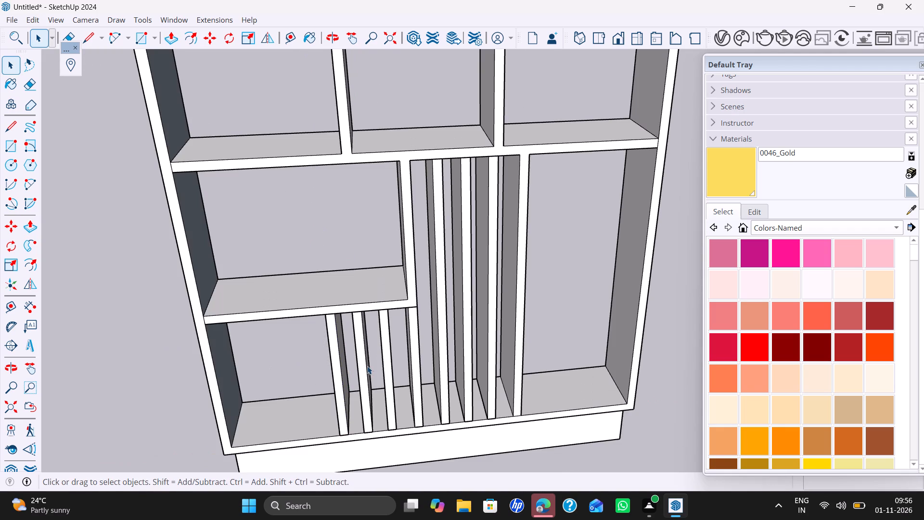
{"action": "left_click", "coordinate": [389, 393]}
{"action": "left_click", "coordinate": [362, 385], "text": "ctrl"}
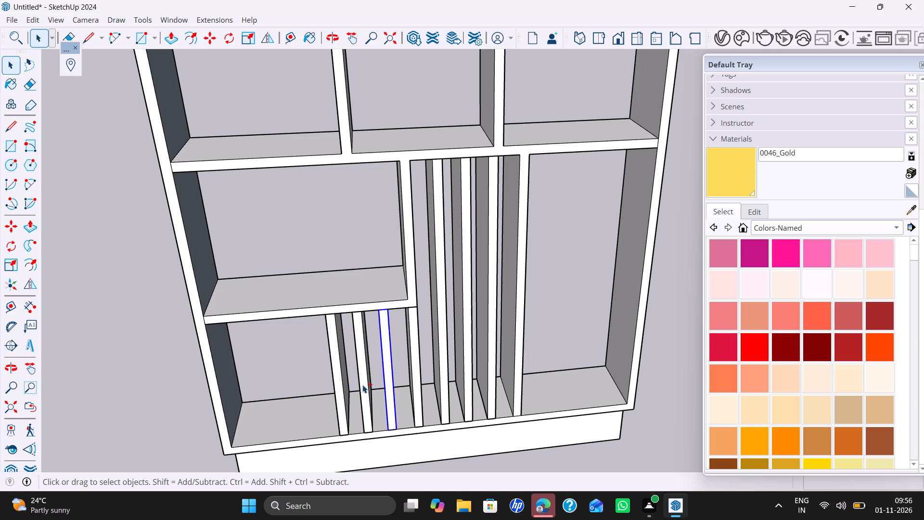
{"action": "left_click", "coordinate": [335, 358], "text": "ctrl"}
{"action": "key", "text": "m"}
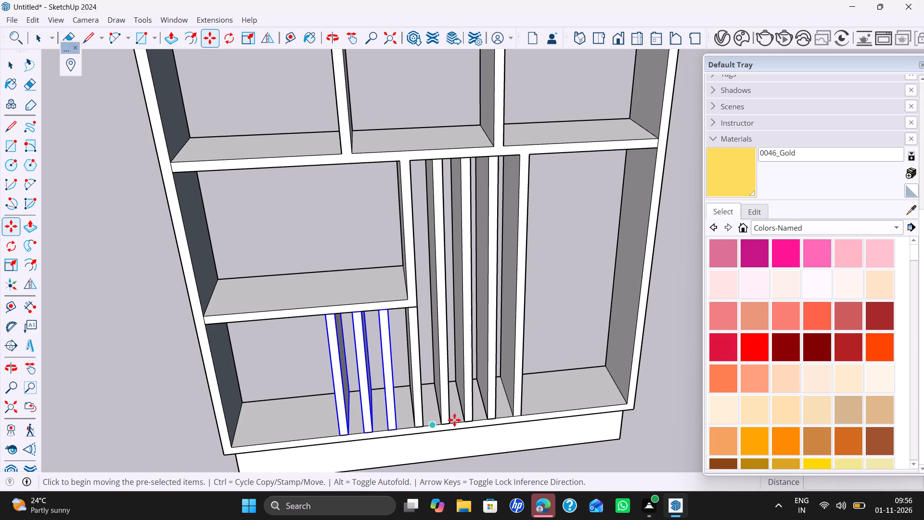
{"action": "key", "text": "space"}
Copy two of the short uprights twice toward the outer side panel at the same spacing, filling the bay beneath the shelf.
{"action": "left_click", "coordinate": [362, 370]}
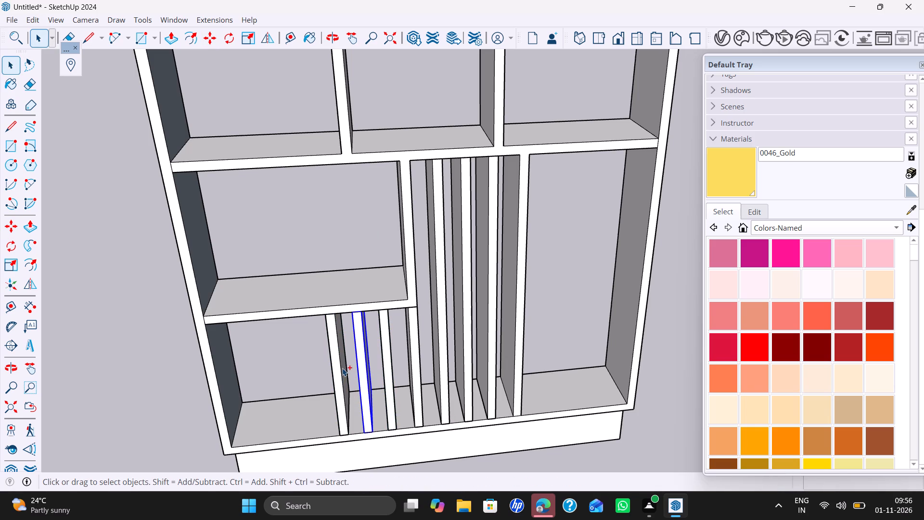
{"action": "left_click", "coordinate": [342, 368], "text": "ctrl"}
{"action": "key", "text": "m"}
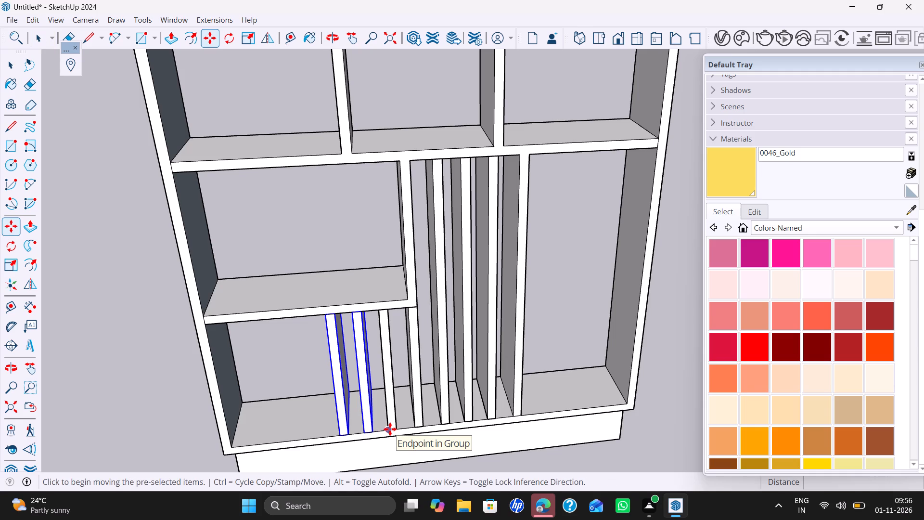
{"action": "left_click", "coordinate": [390, 429]}
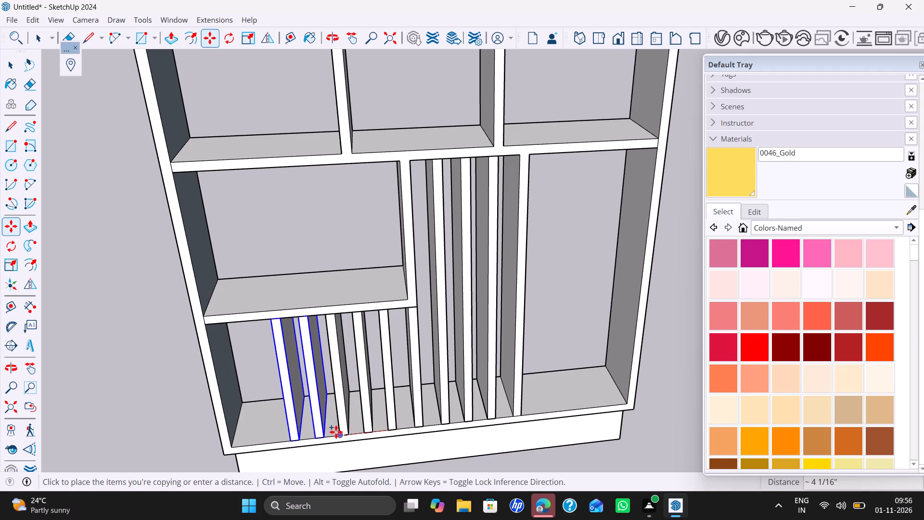
{"action": "left_click", "coordinate": [339, 433]}
{"action": "left_click", "coordinate": [341, 434]}
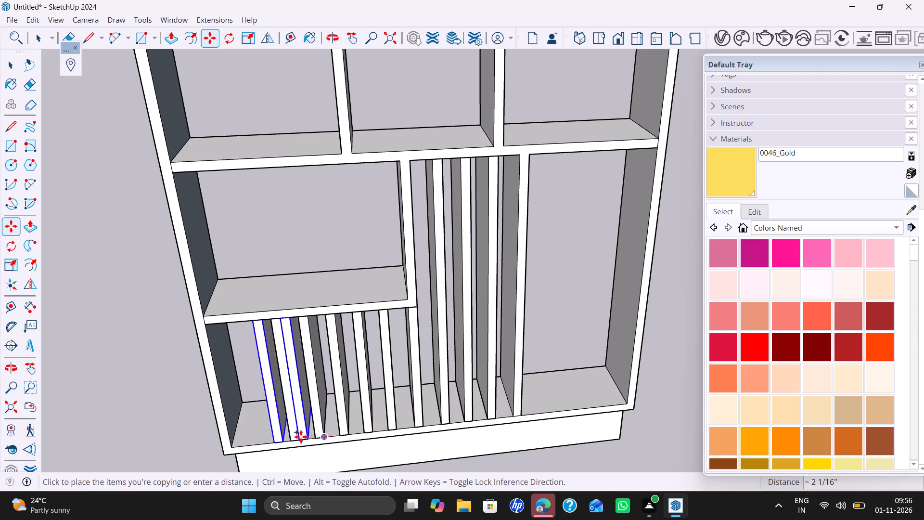
{"action": "left_click", "coordinate": [289, 441]}
{"action": "key", "text": "space"}
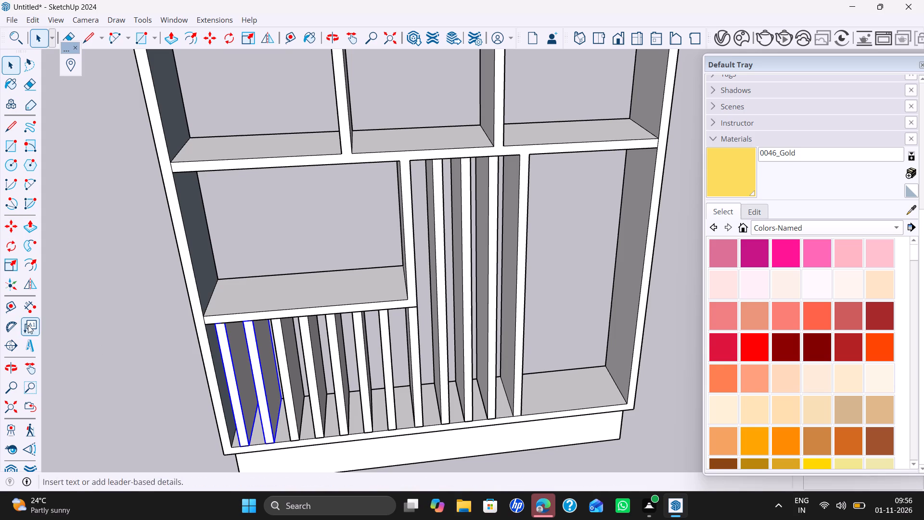
{"action": "double_click", "coordinate": [128, 332]}
Examine the whole partition unit from the front, including its bays and uprights.
{"action": "scroll", "coordinate": [289, 358], "scroll_direction": "down", "scroll_amount": 3}
{"action": "middle_click_drag", "start_coordinate": [312, 367], "coordinate": [307, 203]}
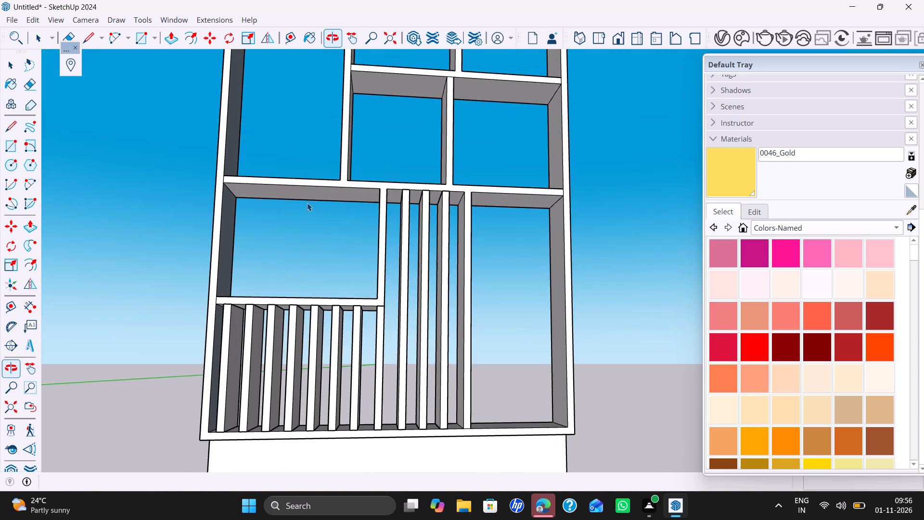
{"action": "scroll", "coordinate": [397, 266], "scroll_direction": "down", "scroll_amount": 8}
{"action": "middle_click_drag", "start_coordinate": [430, 284], "coordinate": [437, 342]}
{"action": "scroll", "coordinate": [439, 338], "scroll_direction": "up", "scroll_amount": 1}
{"action": "scroll", "coordinate": [439, 313], "scroll_direction": "down", "scroll_amount": 4}
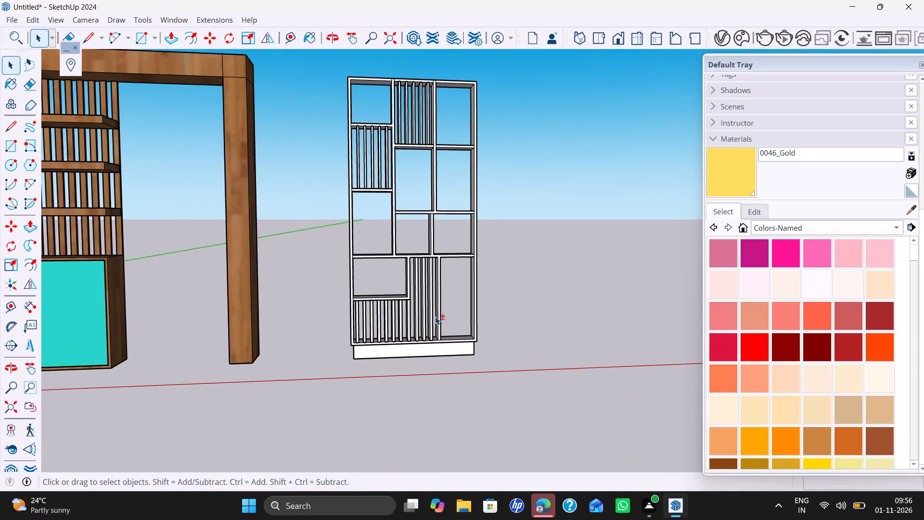
{"action": "middle_click_drag", "start_coordinate": [426, 327], "coordinate": [392, 383], "text": "shift"}
{"action": "middle_click_drag", "start_coordinate": [411, 356], "coordinate": [386, 356]}
Open the upright nearest the divider in the upper slatted side bay and measure its front face width.
{"action": "scroll", "coordinate": [358, 198], "scroll_direction": "up", "scroll_amount": 5}
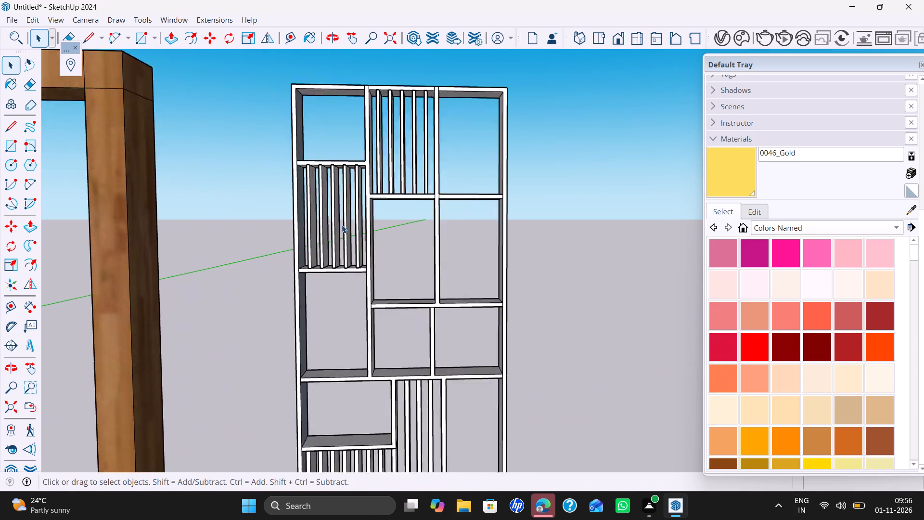
{"action": "scroll", "coordinate": [342, 225], "scroll_direction": "up", "scroll_amount": 8}
{"action": "middle_click_drag", "start_coordinate": [374, 252], "coordinate": [393, 323]}
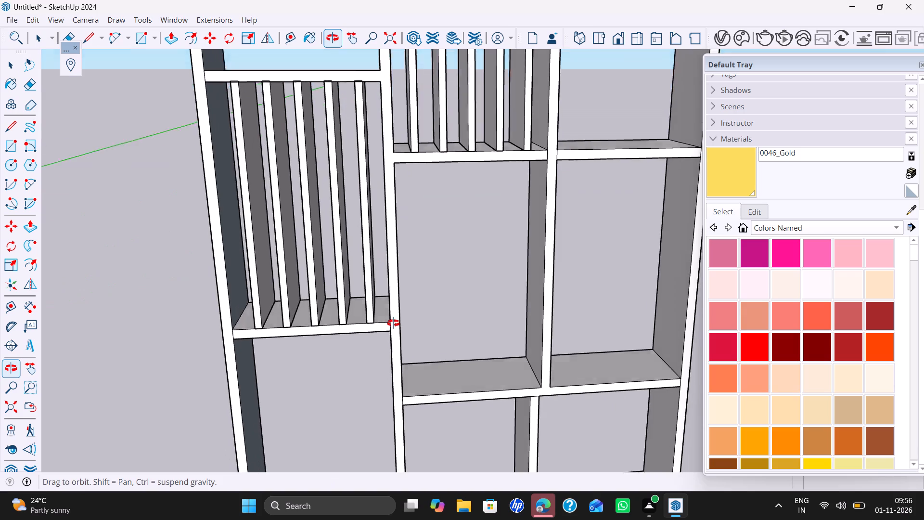
{"action": "middle_click_drag", "start_coordinate": [393, 323], "coordinate": [418, 360]}
{"action": "scroll", "coordinate": [391, 323], "scroll_direction": "up", "scroll_amount": 4}
{"action": "left_click", "coordinate": [380, 285]}
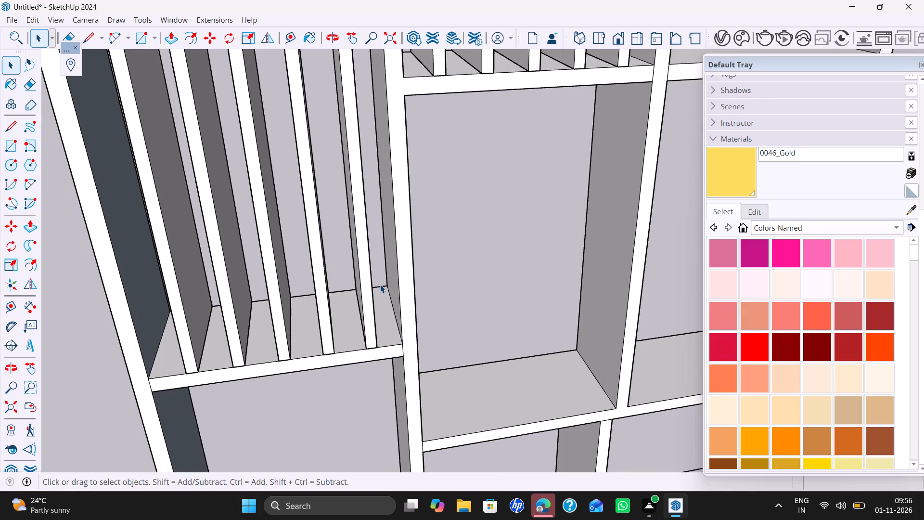
{"action": "double_click", "coordinate": [368, 250]}
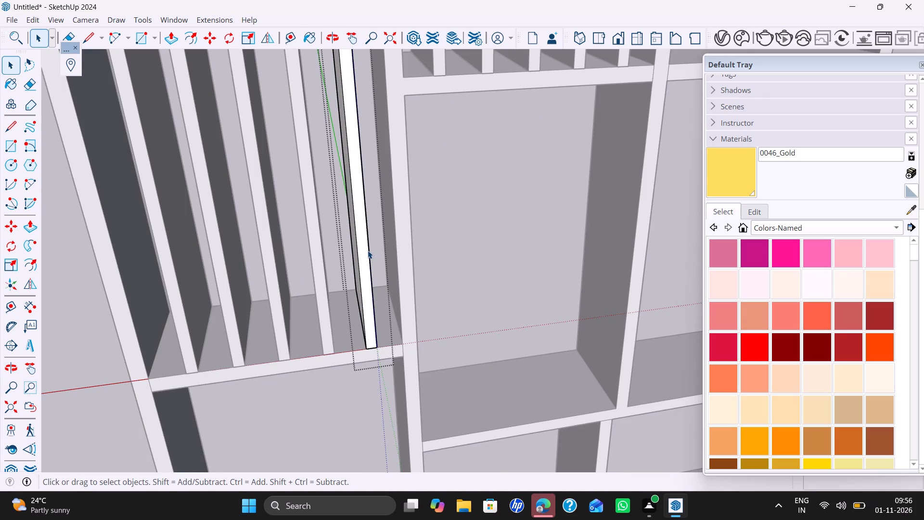
{"action": "key", "text": "t"}
{"action": "left_click", "coordinate": [368, 245]}
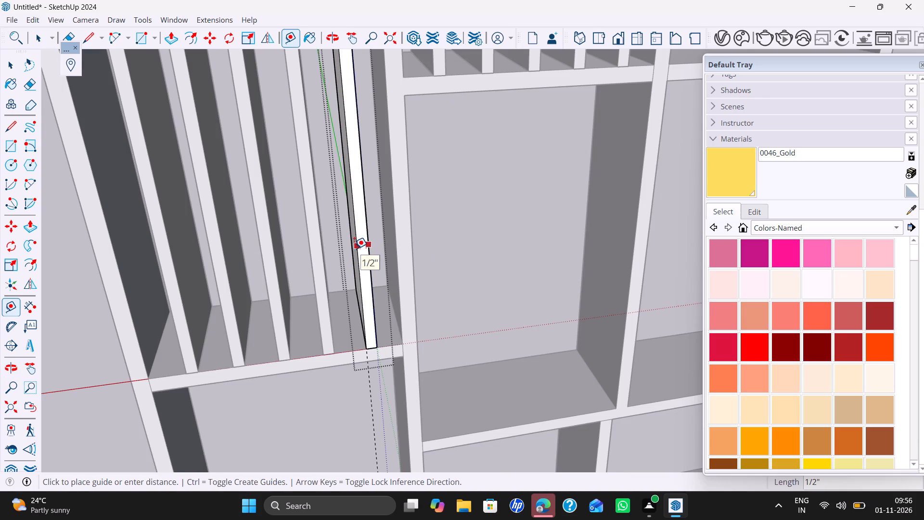
{"action": "key", "text": "Escape"}
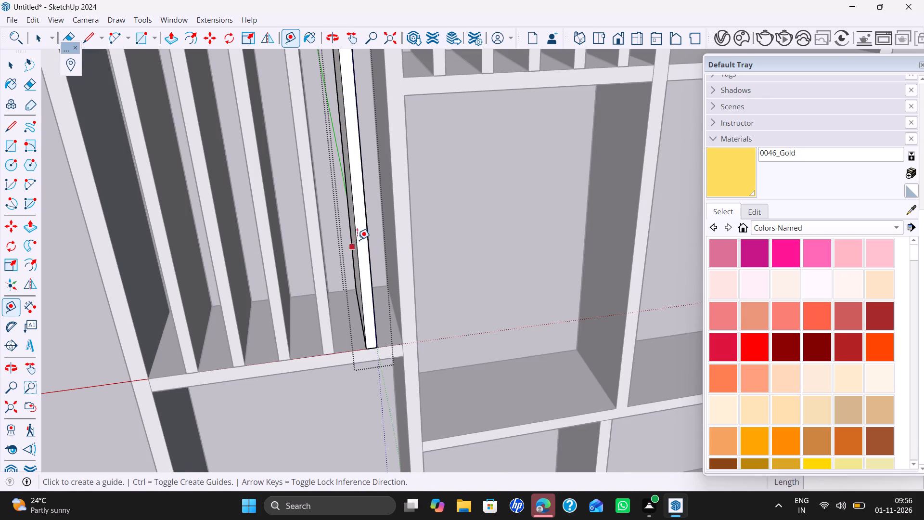
{"action": "key", "text": "space"}
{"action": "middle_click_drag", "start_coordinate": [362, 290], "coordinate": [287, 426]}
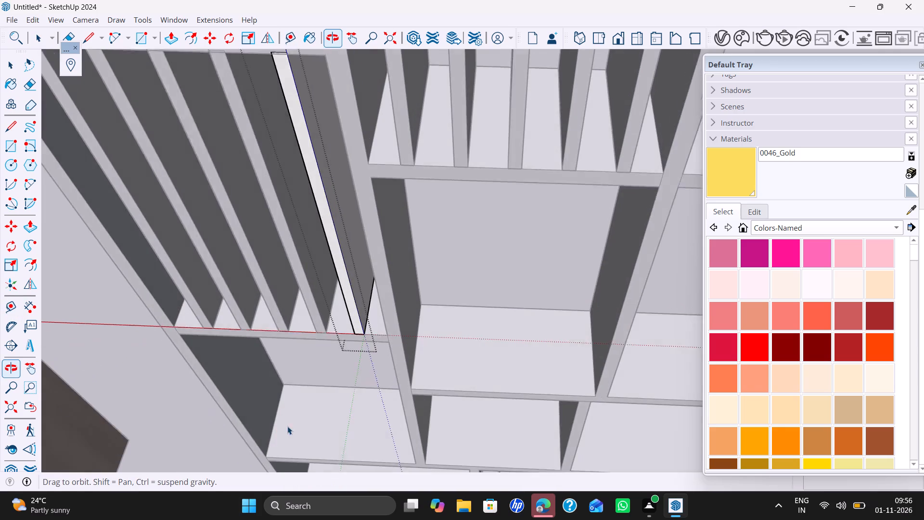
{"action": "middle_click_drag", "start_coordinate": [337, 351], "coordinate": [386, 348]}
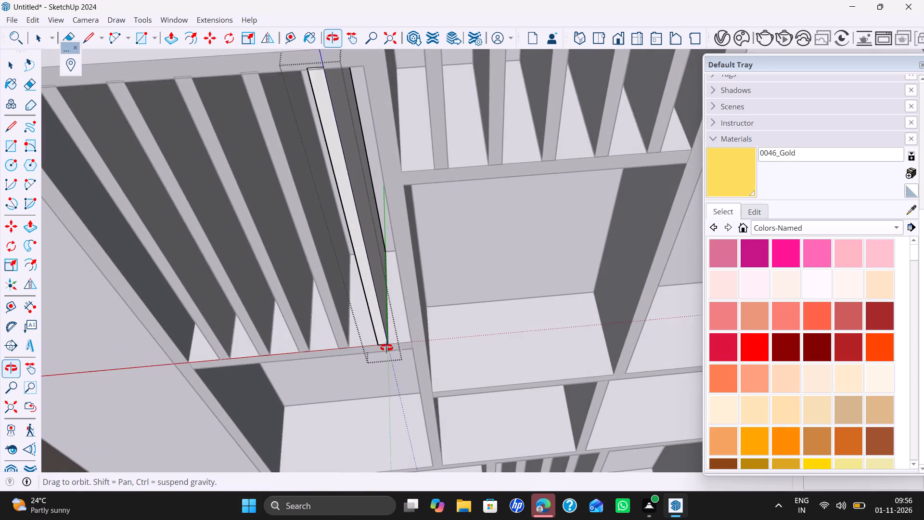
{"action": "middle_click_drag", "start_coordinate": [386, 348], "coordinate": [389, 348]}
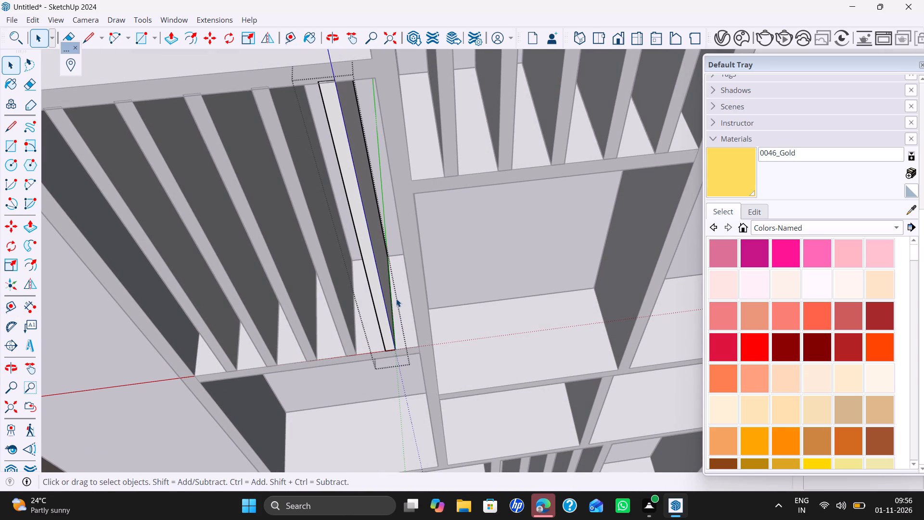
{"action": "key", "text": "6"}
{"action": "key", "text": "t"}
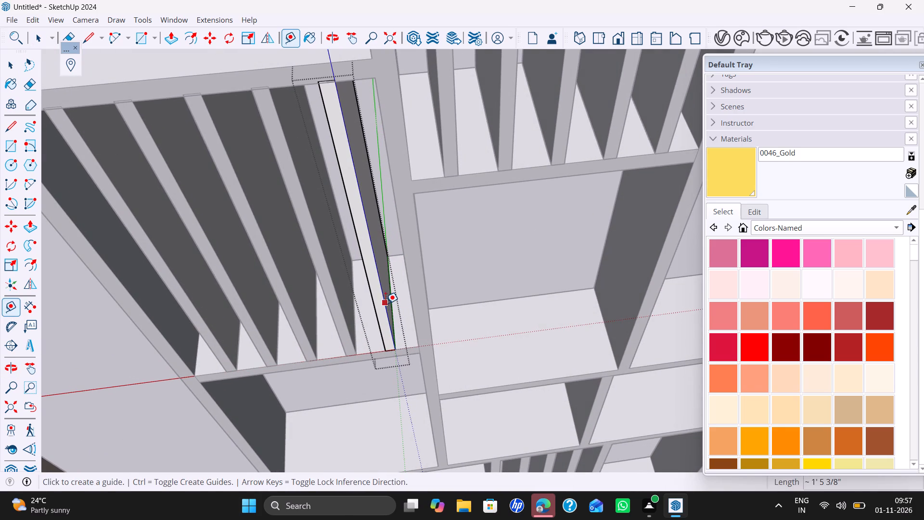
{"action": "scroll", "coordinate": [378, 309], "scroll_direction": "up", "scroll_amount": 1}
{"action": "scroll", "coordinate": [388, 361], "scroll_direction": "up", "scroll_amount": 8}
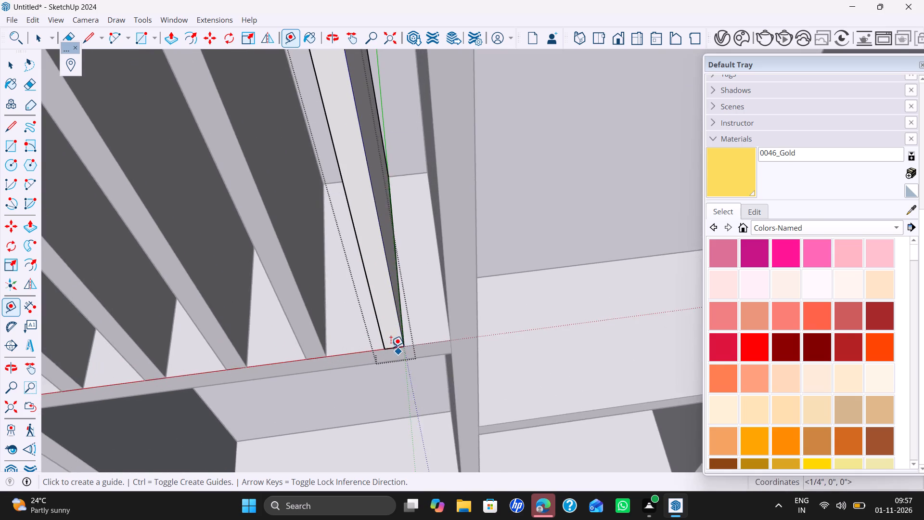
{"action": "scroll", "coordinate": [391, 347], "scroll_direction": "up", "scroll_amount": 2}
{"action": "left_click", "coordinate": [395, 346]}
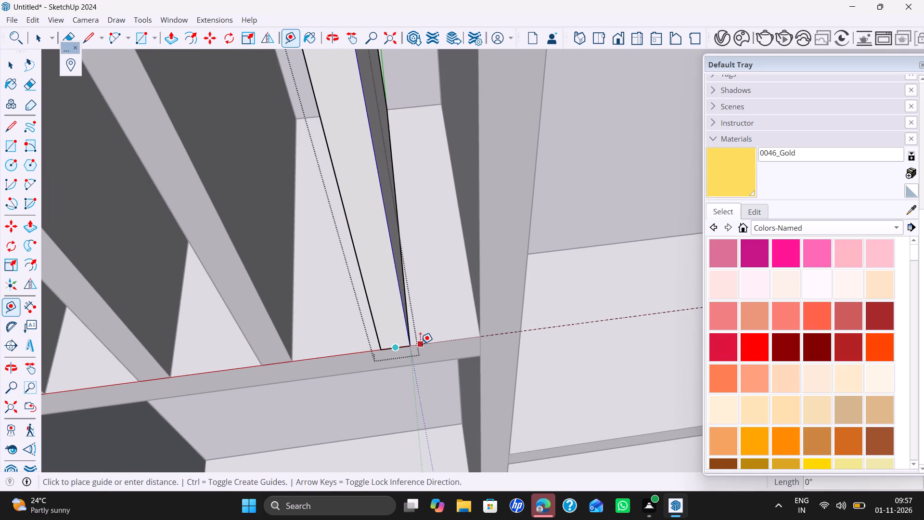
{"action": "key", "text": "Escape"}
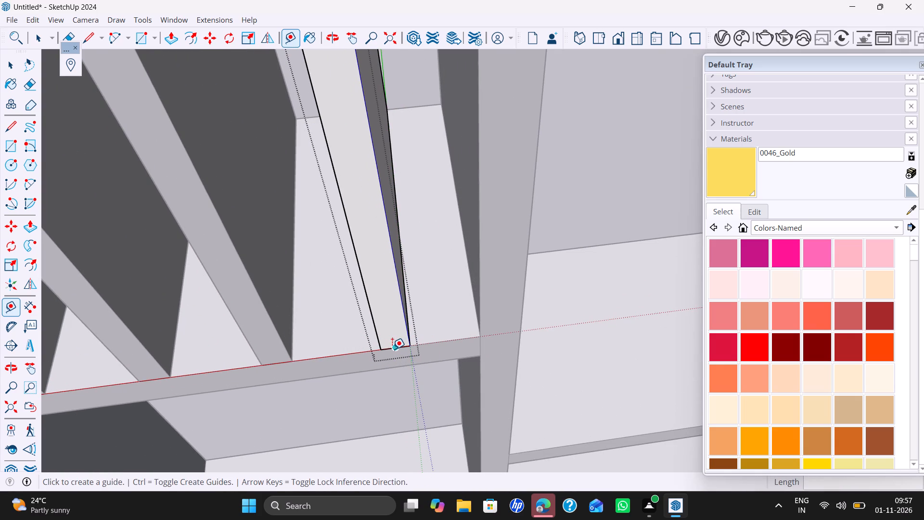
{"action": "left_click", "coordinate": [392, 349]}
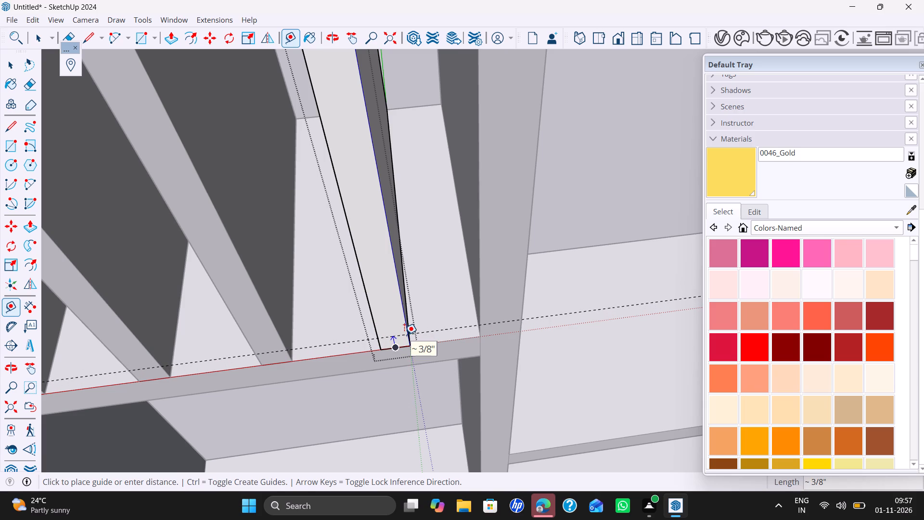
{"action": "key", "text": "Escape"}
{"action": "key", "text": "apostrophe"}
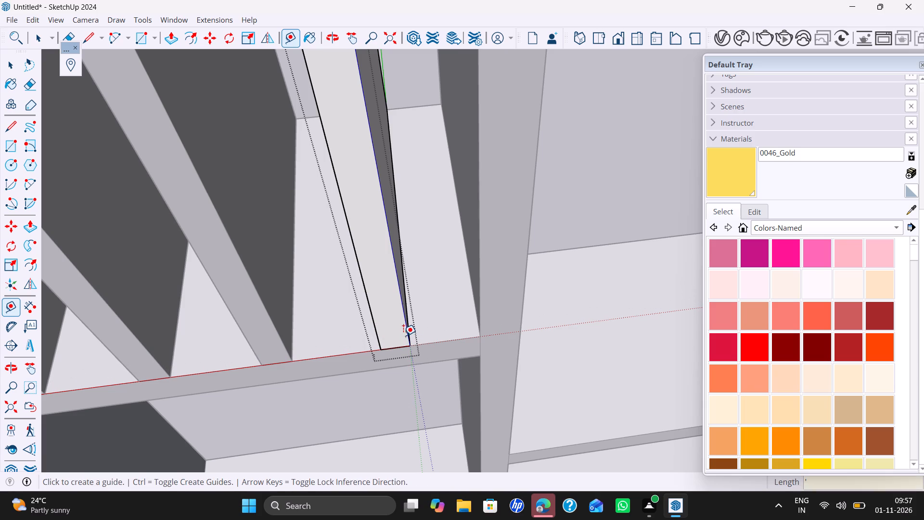
Draw a line about 2" long up the open upright's front face from the midpoint of its bottom edge.
{"action": "type", "text": ".;l"}
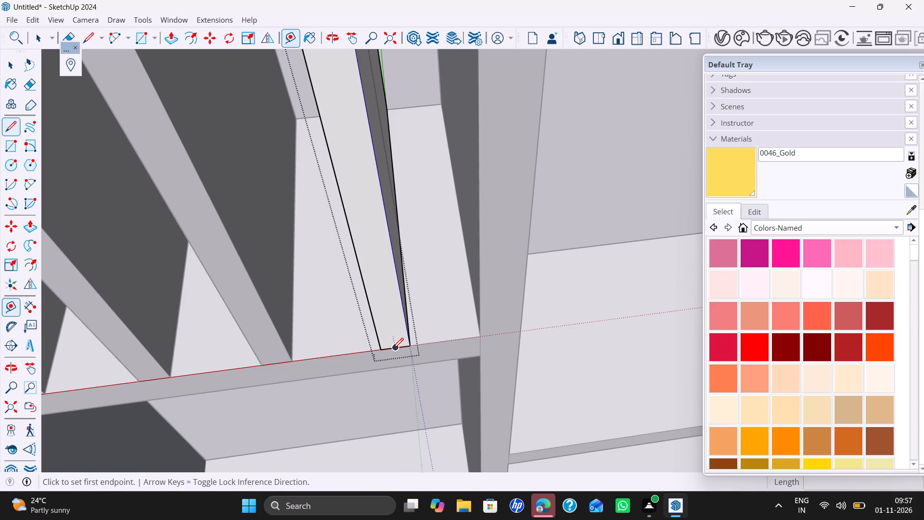
{"action": "left_click", "coordinate": [392, 349]}
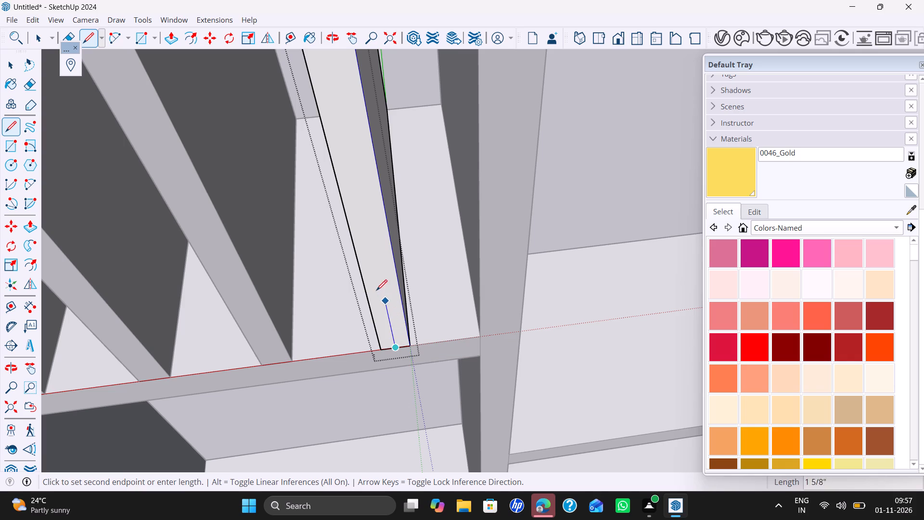
{"action": "left_click", "coordinate": [377, 278]}
{"action": "key", "text": "u"}
{"action": "key", "text": "y"}
Place a guide 9 mm from the short centre line on the open upright's front face, toward the divider.
{"action": "key", "text": "t"}
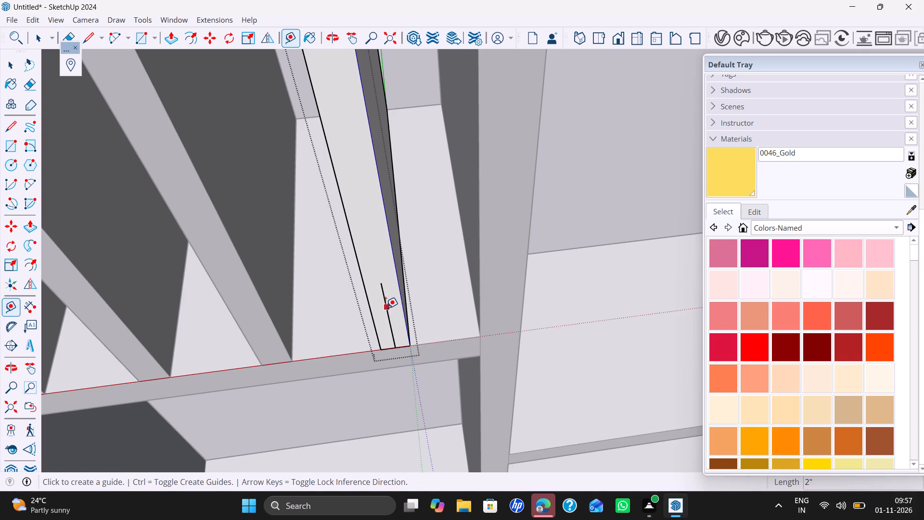
{"action": "left_click", "coordinate": [385, 308]}
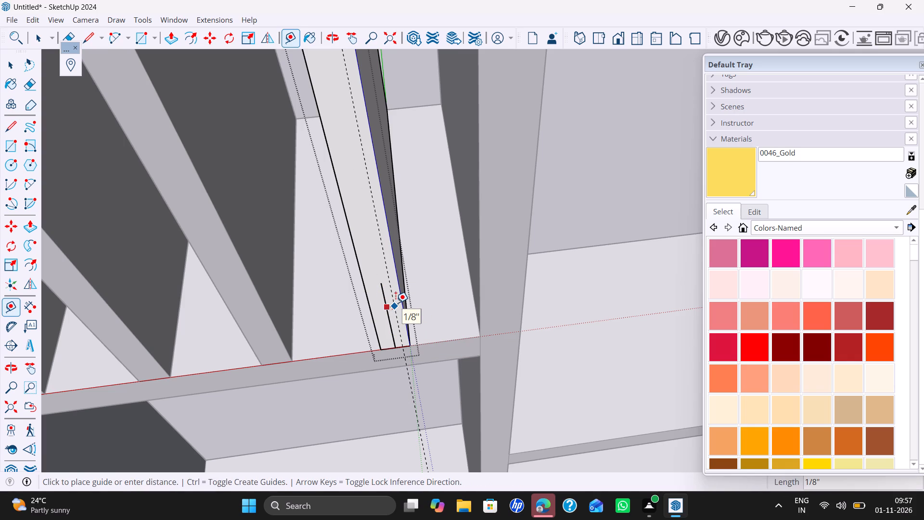
{"action": "key", "text": "asterisk"}
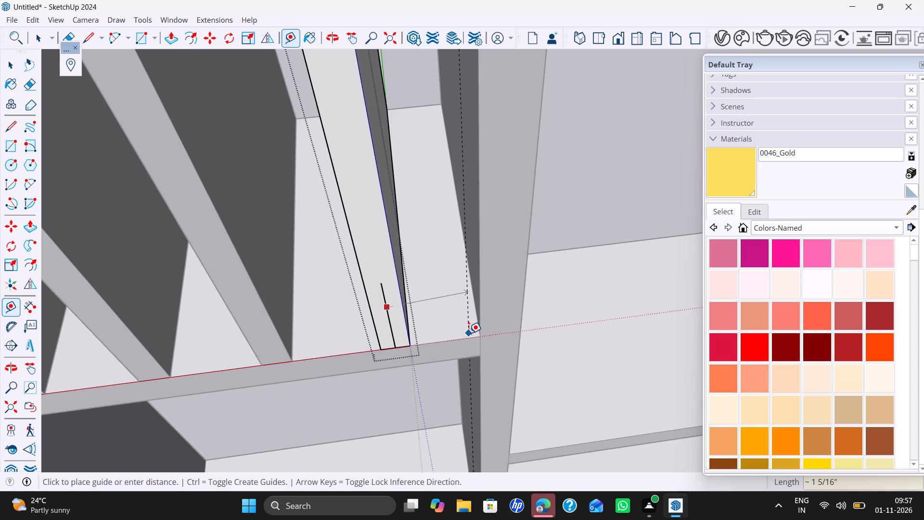
{"action": "key", "text": "Right"}
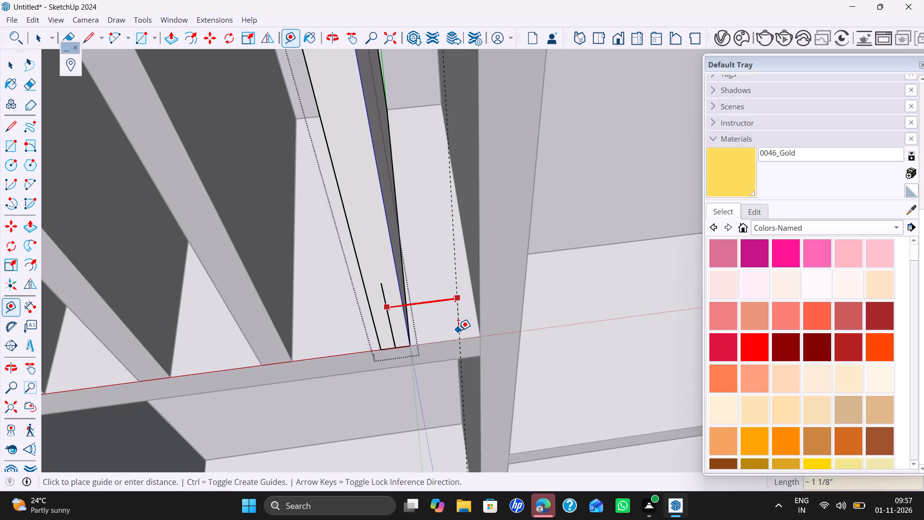
{"action": "type", "text": "**"}
{"action": "key", "text": "BackSpace"}
{"action": "key", "text": "BackSpace"}
{"action": "key", "text": "BackSpace"}
{"action": "key", "text": "9"}
{"action": "type", "text": "mm"}
{"action": "key", "text": "Return"}
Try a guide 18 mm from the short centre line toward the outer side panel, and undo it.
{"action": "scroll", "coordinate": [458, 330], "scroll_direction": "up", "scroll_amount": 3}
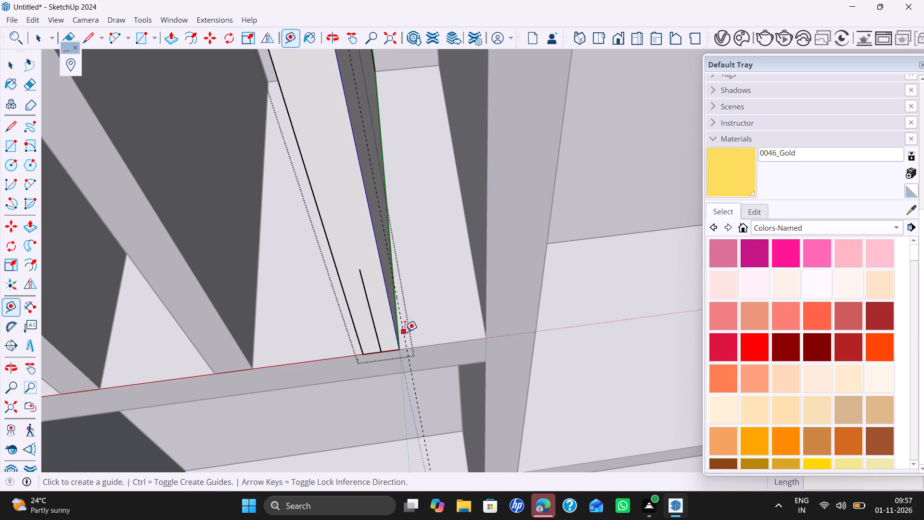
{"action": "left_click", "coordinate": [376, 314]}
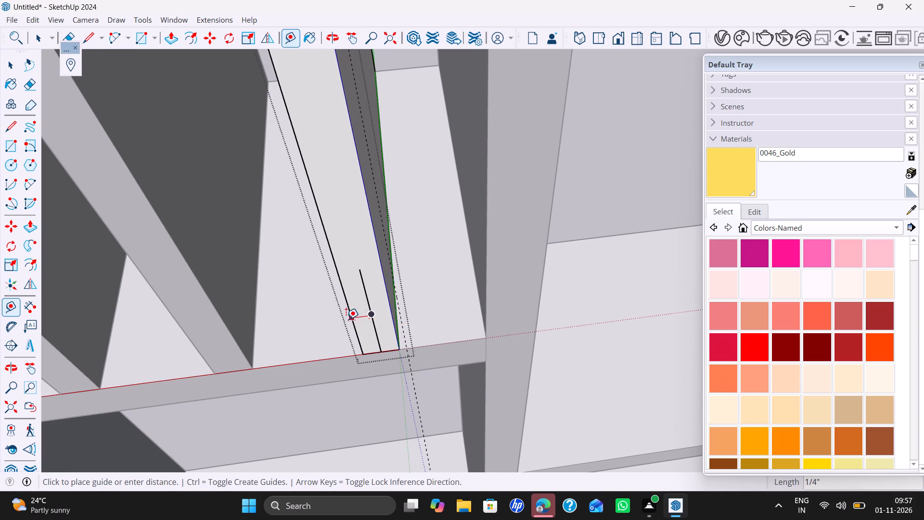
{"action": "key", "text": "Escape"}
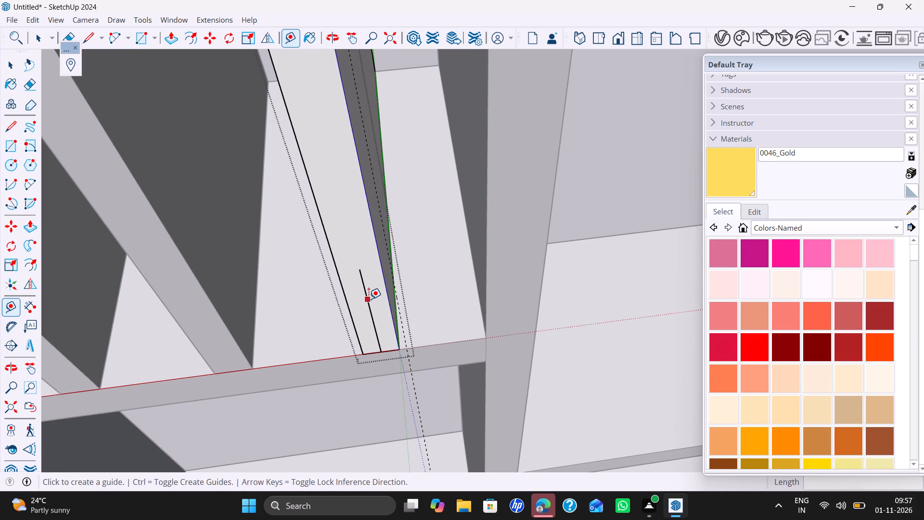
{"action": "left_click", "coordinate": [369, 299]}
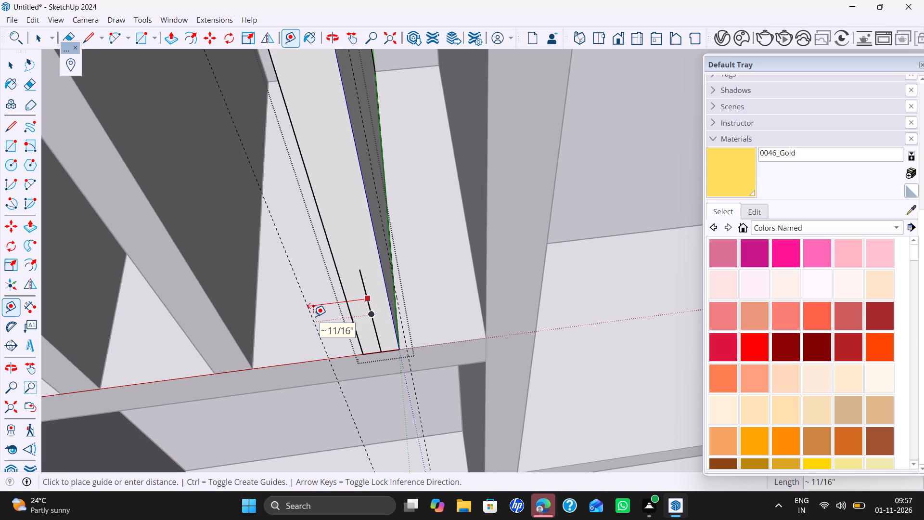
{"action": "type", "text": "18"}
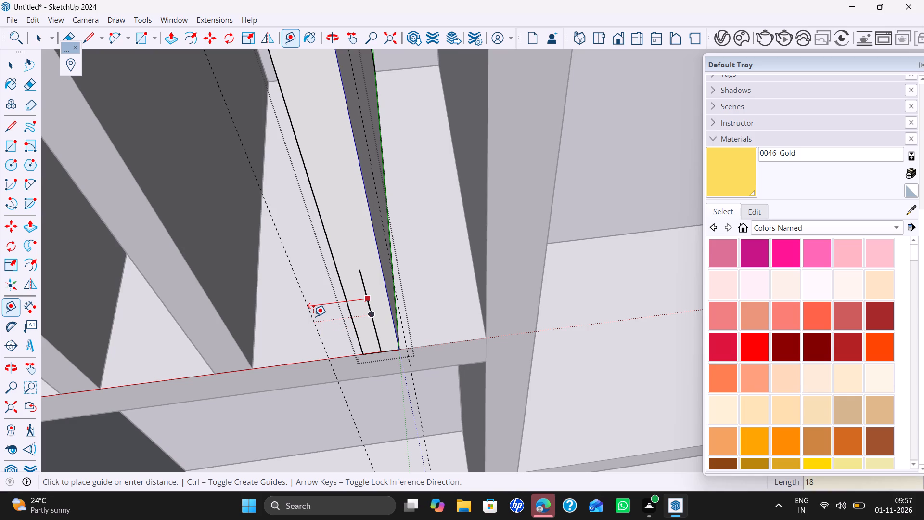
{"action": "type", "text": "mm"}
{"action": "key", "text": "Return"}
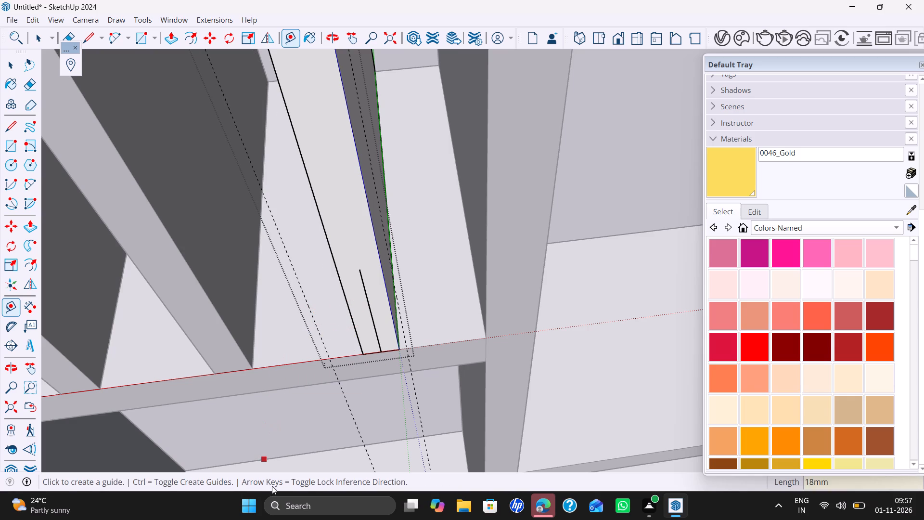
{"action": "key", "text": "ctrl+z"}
Place a guide 9 mm from the short centre line on its other side, toward the outer side panel.
{"action": "left_click", "coordinate": [363, 296]}
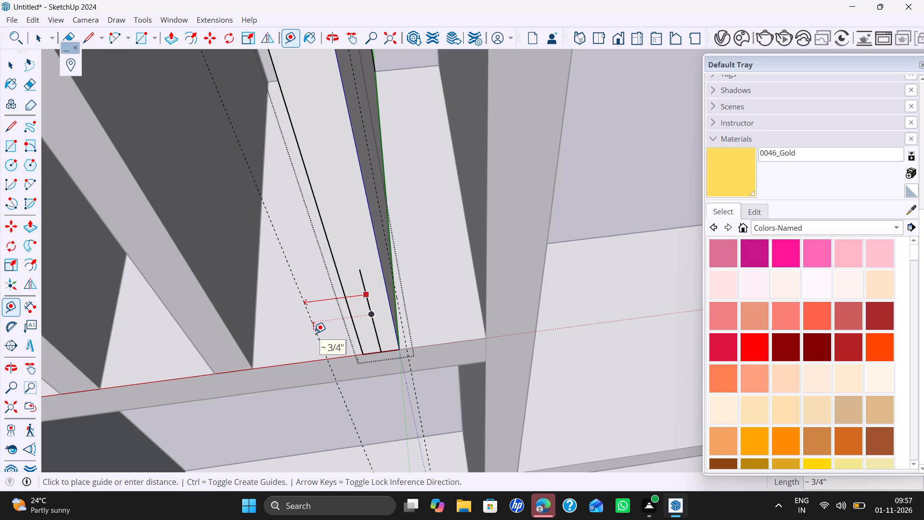
{"action": "type", "text": "9mm"}
{"action": "key", "text": "Return"}
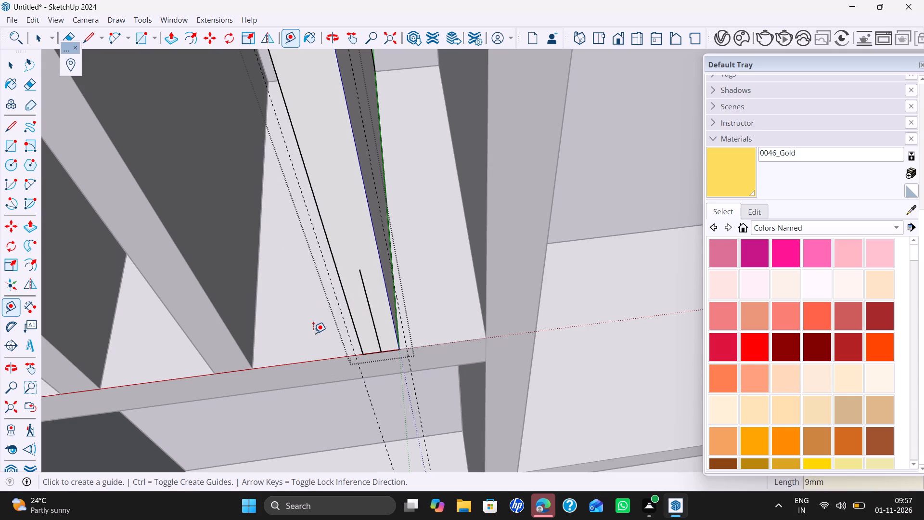
{"action": "key", "text": "space"}
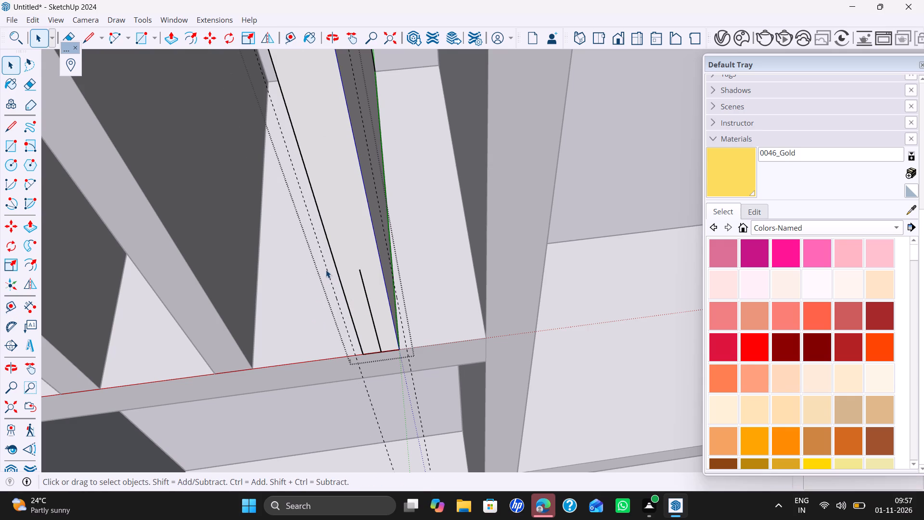
Push/pull both side faces of the open upright outward to the two guides, thickening it to 18 mm.
{"action": "key", "text": "p"}
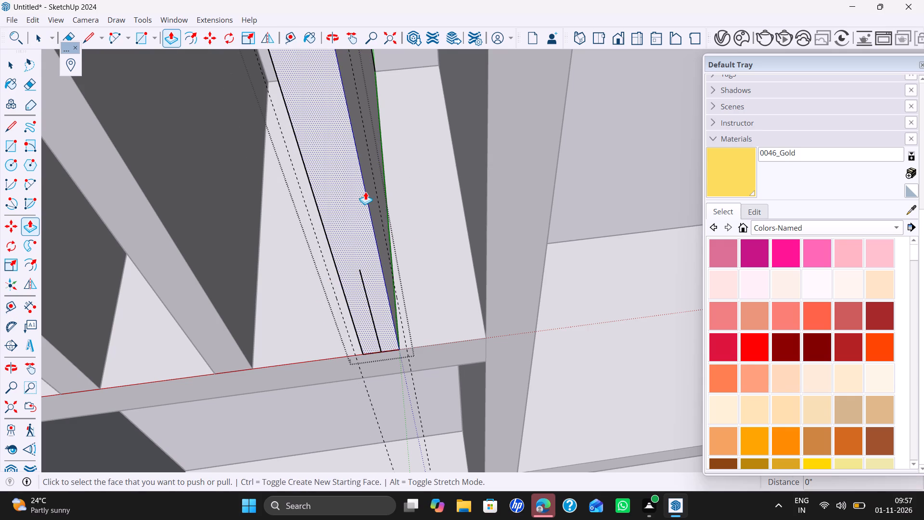
{"action": "left_click", "coordinate": [369, 183]}
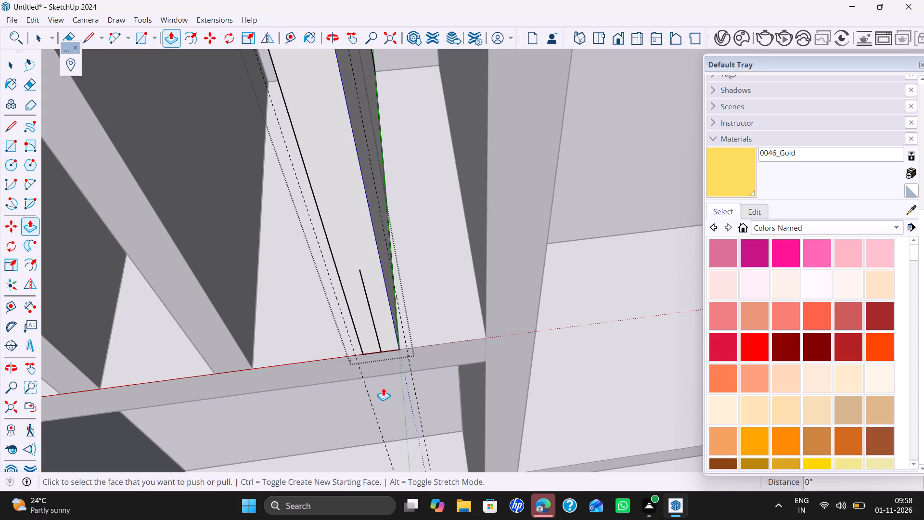
{"action": "left_click", "coordinate": [394, 296]}
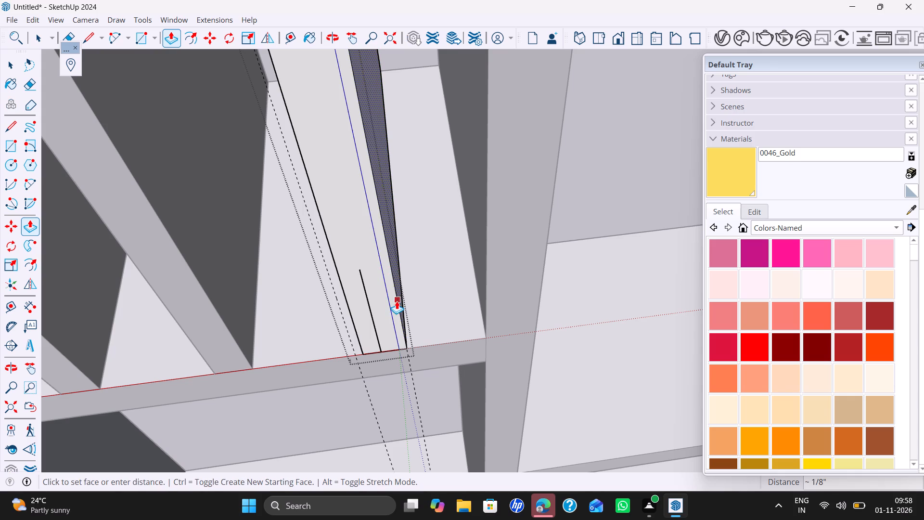
{"action": "left_click", "coordinate": [399, 322]}
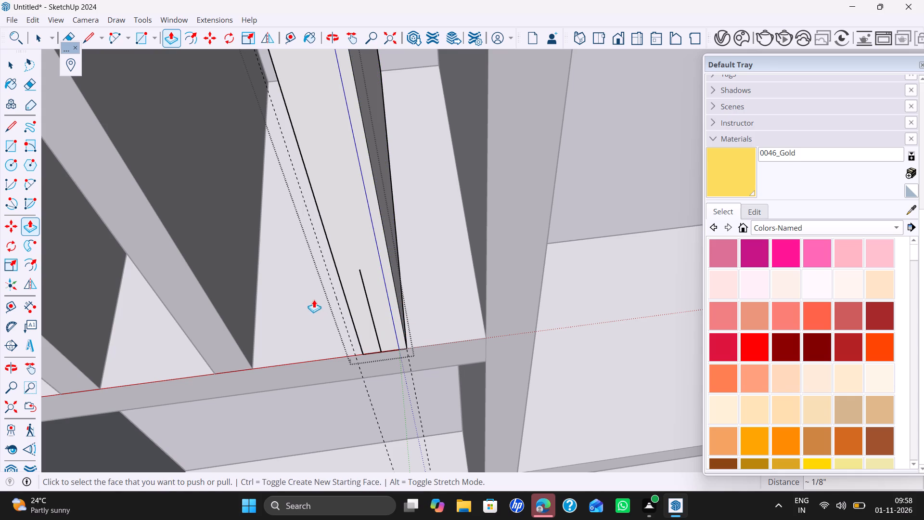
{"action": "scroll", "coordinate": [315, 298], "scroll_direction": "down", "scroll_amount": 1}
{"action": "middle_click_drag", "start_coordinate": [327, 249], "coordinate": [383, 233]}
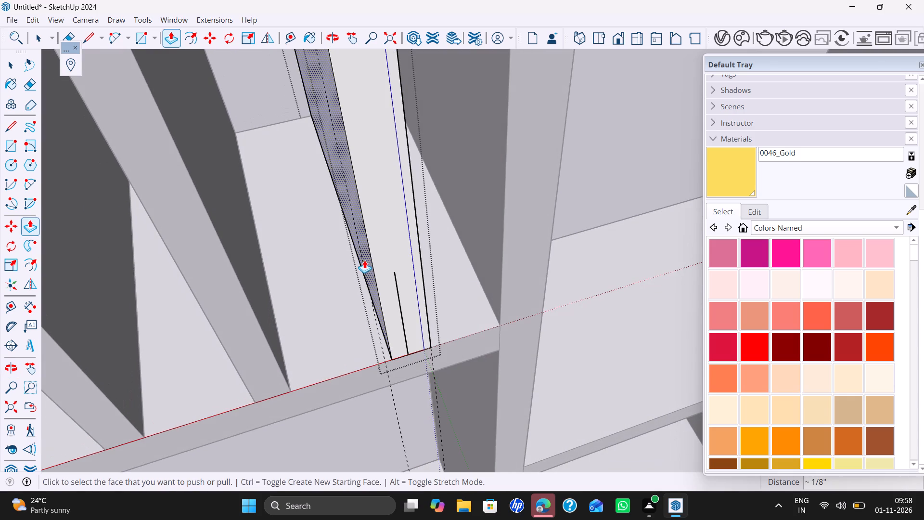
{"action": "left_click", "coordinate": [364, 258]}
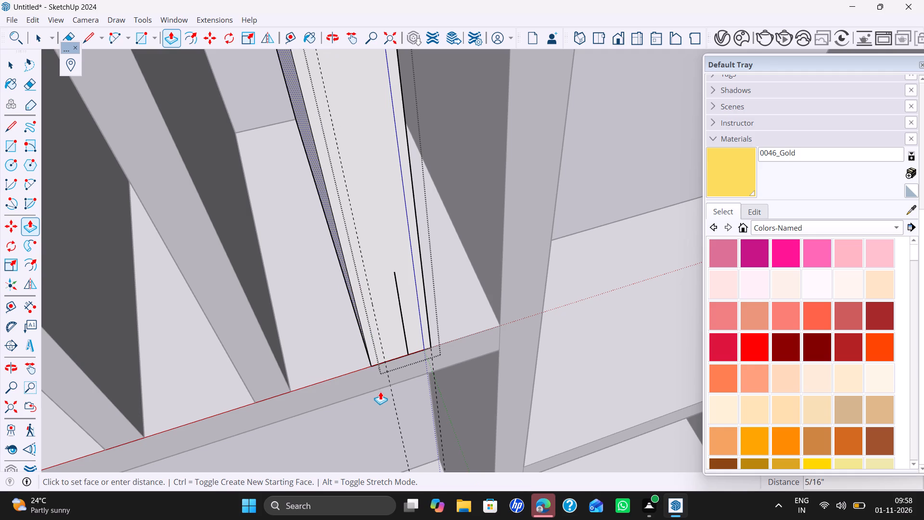
{"action": "left_click", "coordinate": [390, 383]}
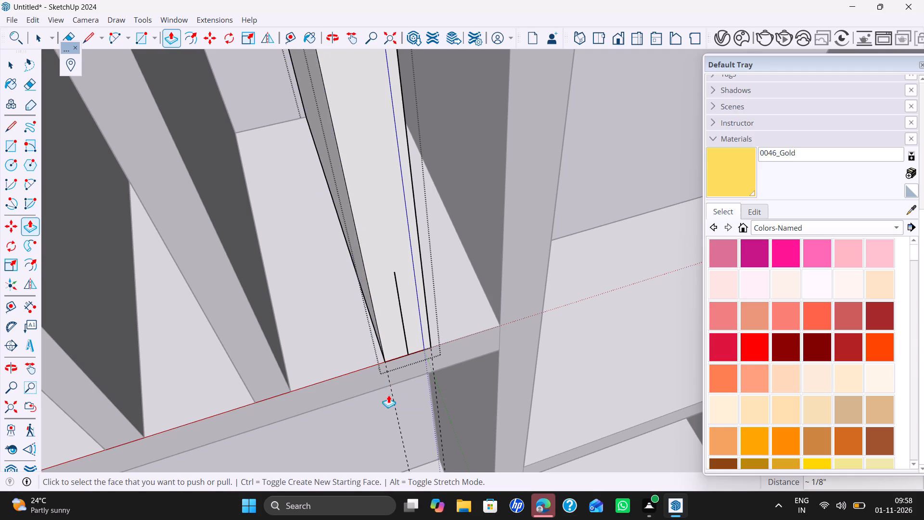
Erase both guides and the short centre line from the upright's front face and close the upright for editing.
{"action": "key", "text": "e"}
{"action": "left_click", "coordinate": [386, 366]}
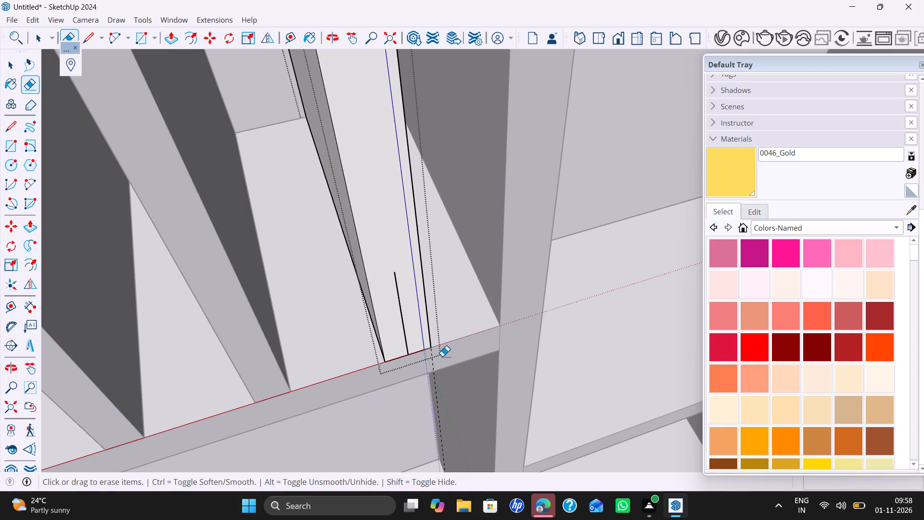
{"action": "left_click_drag", "start_coordinate": [438, 356], "coordinate": [423, 359]}
{"action": "left_click_drag", "start_coordinate": [411, 324], "coordinate": [400, 325]}
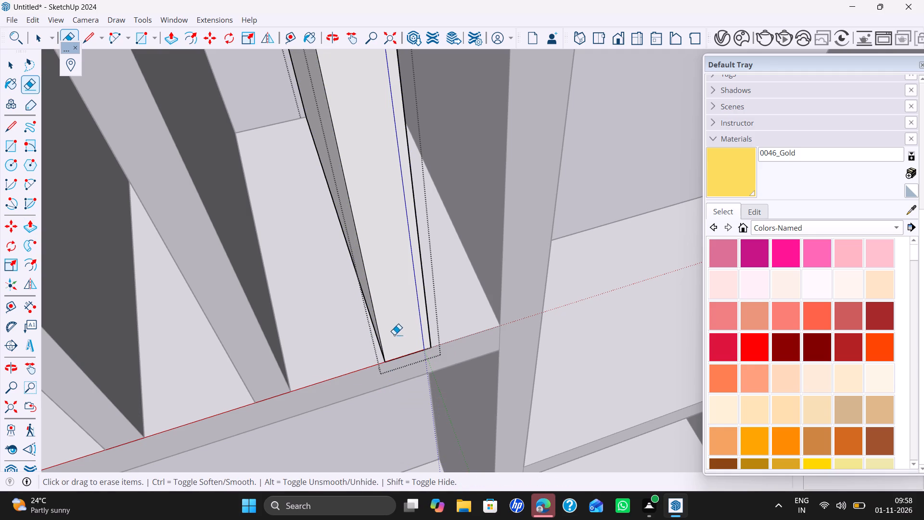
{"action": "key", "text": "space"}
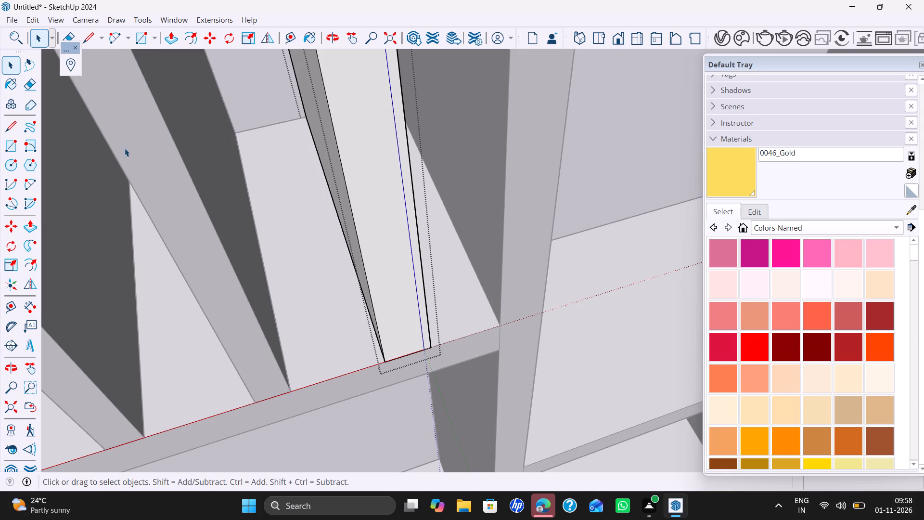
{"action": "scroll", "coordinate": [125, 148], "scroll_direction": "down", "scroll_amount": 3}
{"action": "scroll", "coordinate": [284, 496], "scroll_direction": "down", "scroll_amount": 2}
{"action": "key", "text": "space"}
{"action": "scroll", "coordinate": [343, 258], "scroll_direction": "down", "scroll_amount": 6}
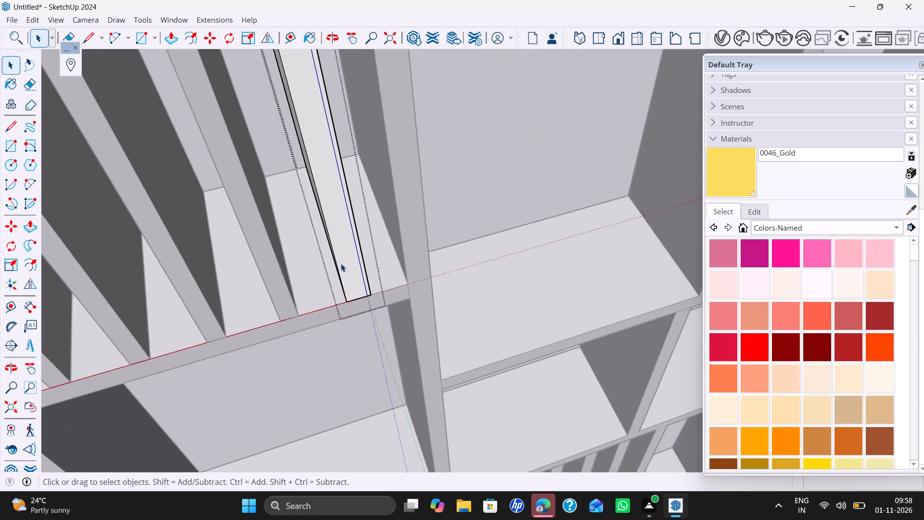
{"action": "scroll", "coordinate": [333, 305], "scroll_direction": "down", "scroll_amount": 11}
{"action": "left_click", "coordinate": [283, 295]}
Copy the thickened upright 2" toward the outer side panel, onto the bottom-edge midpoint of the adjacent thin upright.
{"action": "scroll", "coordinate": [283, 295], "scroll_direction": "up", "scroll_amount": 3}
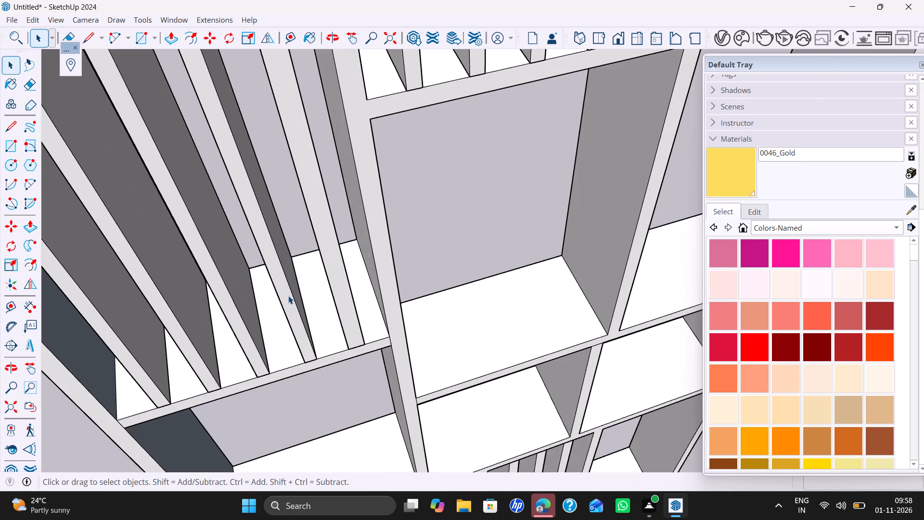
{"action": "left_click", "coordinate": [287, 289]}
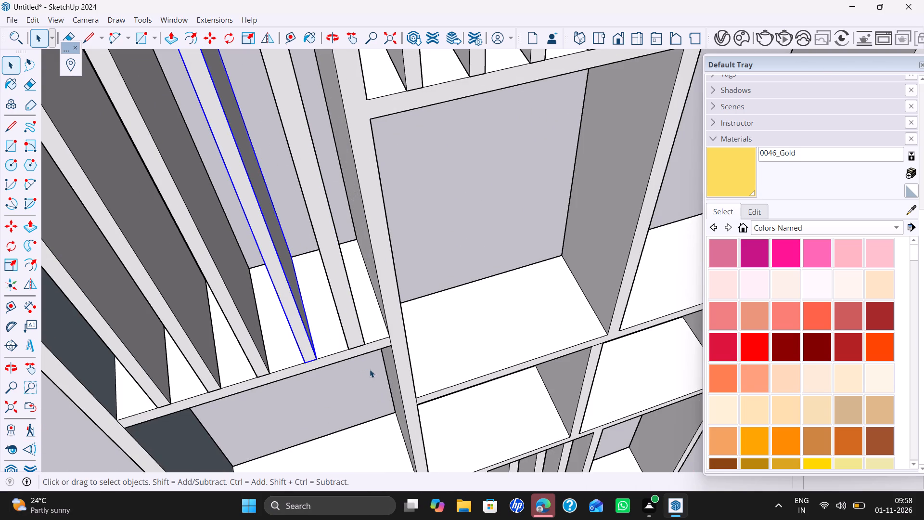
{"action": "left_click", "coordinate": [352, 330]}
{"action": "key", "text": "m"}
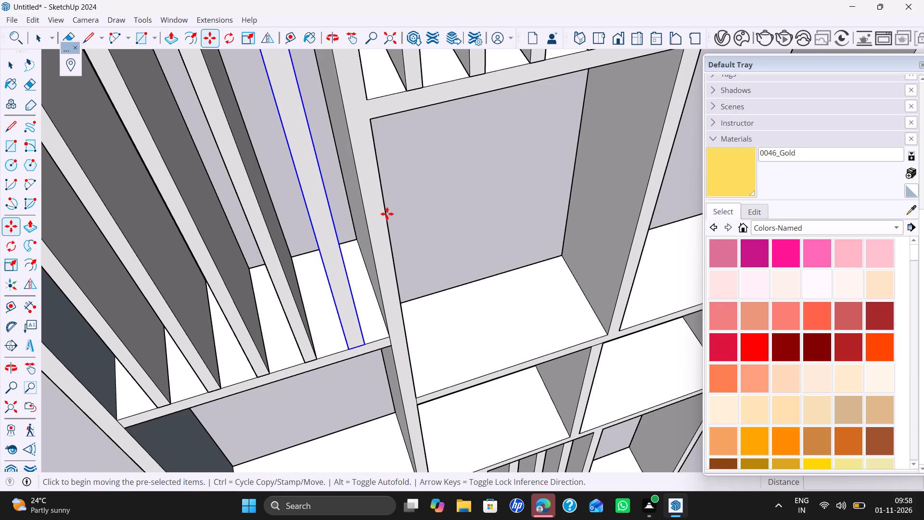
{"action": "scroll", "coordinate": [535, 280], "scroll_direction": "up", "scroll_amount": 1}
{"action": "scroll", "coordinate": [481, 407], "scroll_direction": "down", "scroll_amount": 1}
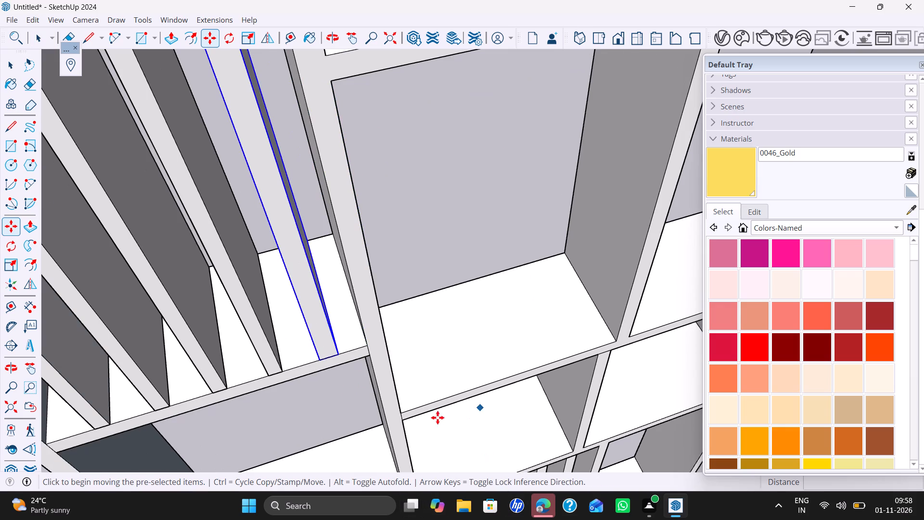
{"action": "scroll", "coordinate": [372, 389], "scroll_direction": "up", "scroll_amount": 3}
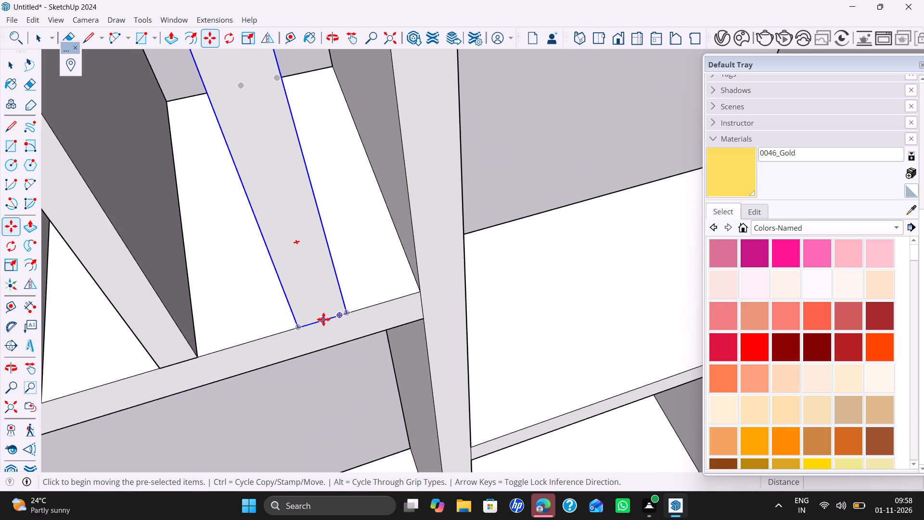
{"action": "left_click", "coordinate": [323, 319]}
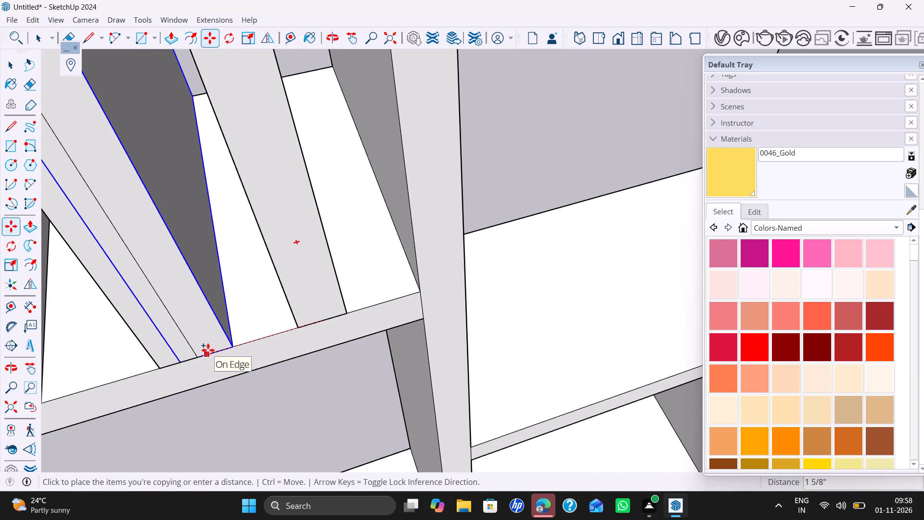
{"action": "left_click", "coordinate": [179, 360]}
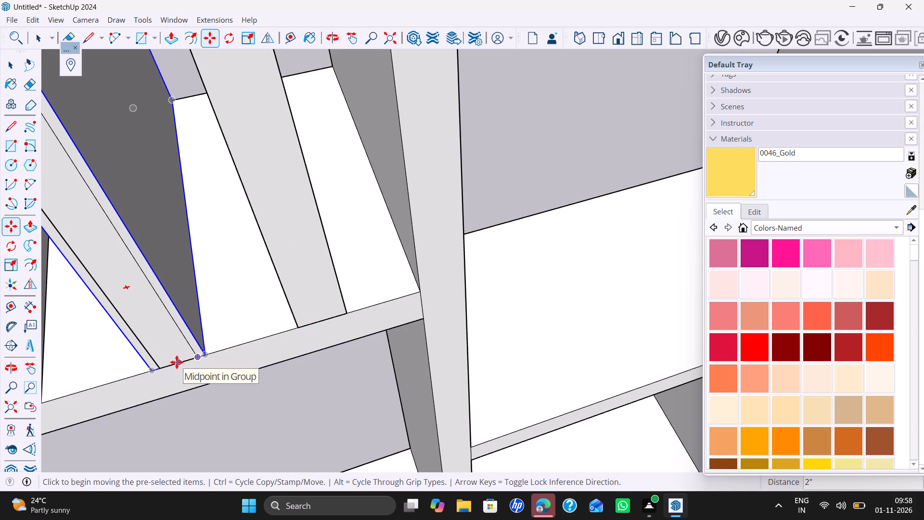
Copy the thickened upright 2" at a time toward the outer side panel, three more times, onto the remaining thin uprights.
{"action": "left_click", "coordinate": [177, 362]}
{"action": "scroll", "coordinate": [177, 364], "scroll_direction": "down", "scroll_amount": 3}
{"action": "middle_click_drag", "start_coordinate": [177, 365], "coordinate": [295, 351], "text": "shift"}
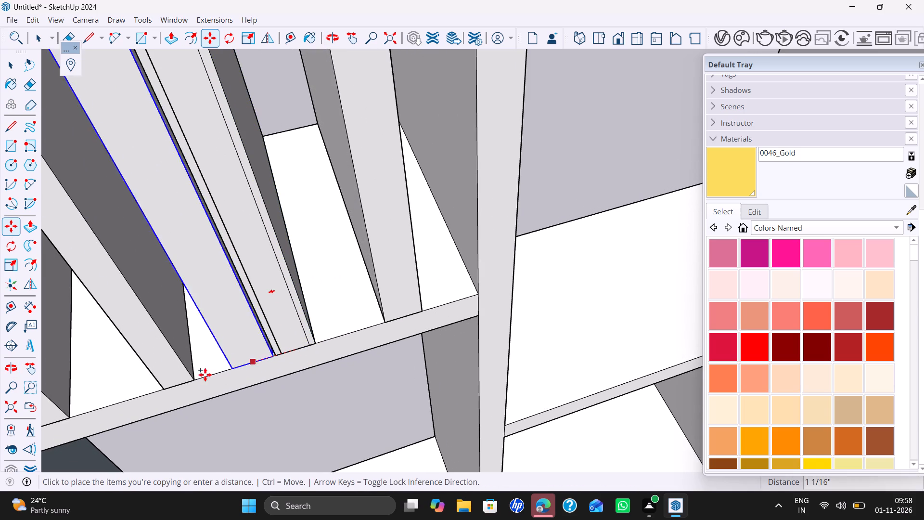
{"action": "left_click", "coordinate": [176, 384]}
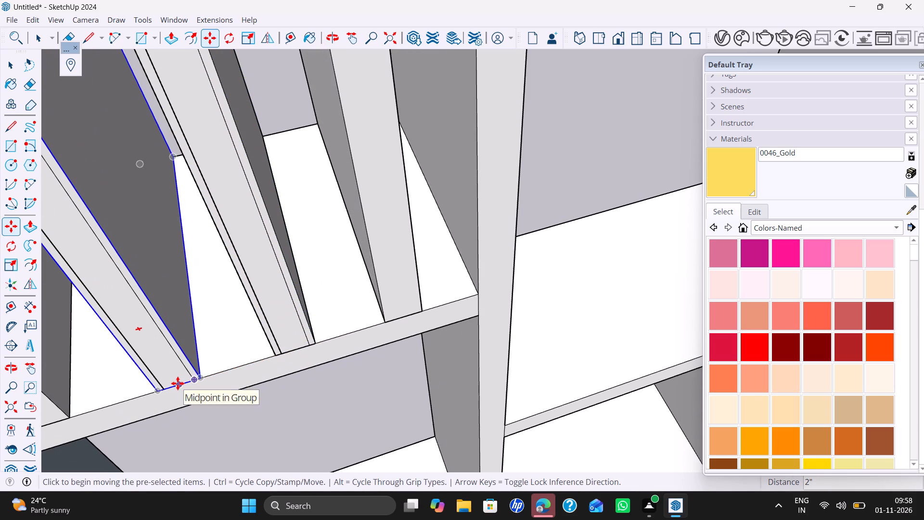
{"action": "left_click", "coordinate": [178, 383], "text": "ctrl"}
{"action": "middle_click_drag", "start_coordinate": [156, 386], "coordinate": [248, 360], "text": "shift"}
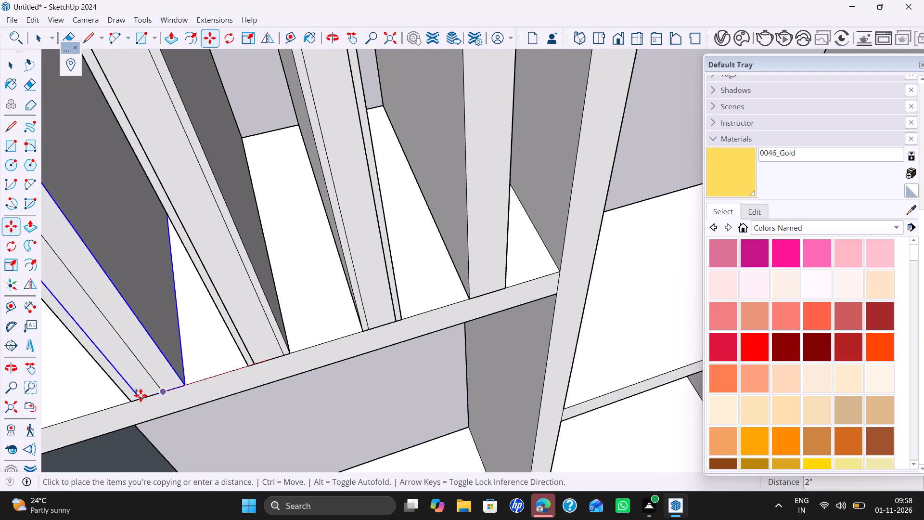
{"action": "left_click", "coordinate": [149, 397]}
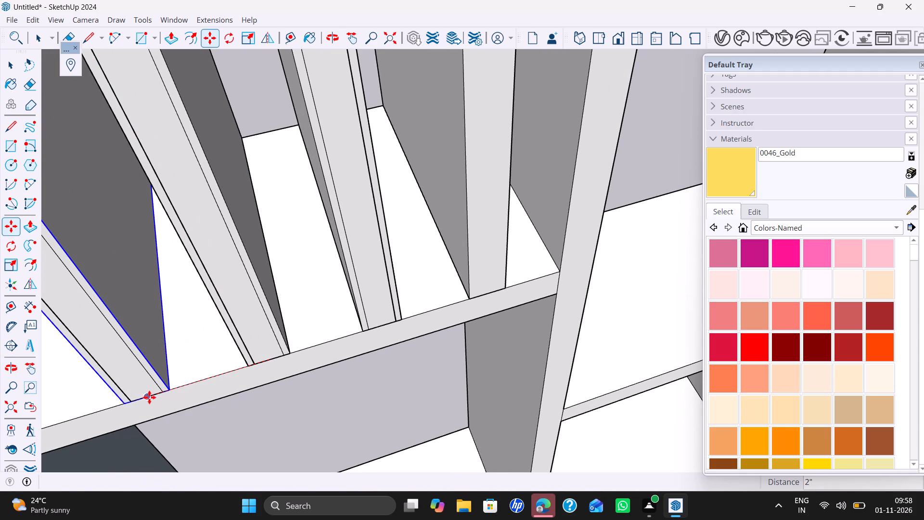
{"action": "scroll", "coordinate": [147, 392], "scroll_direction": "down", "scroll_amount": 5}
{"action": "middle_click_drag", "start_coordinate": [183, 384], "coordinate": [212, 375]}
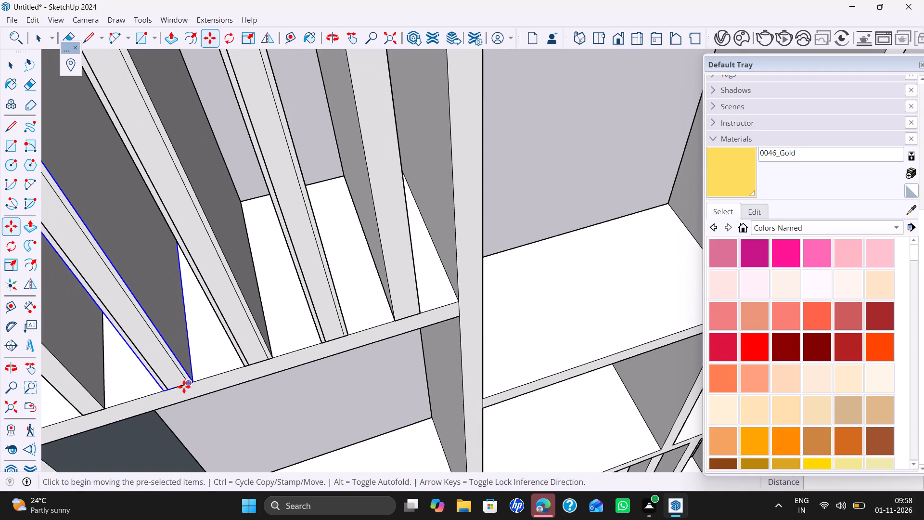
{"action": "scroll", "coordinate": [175, 385], "scroll_direction": "up", "scroll_amount": 5}
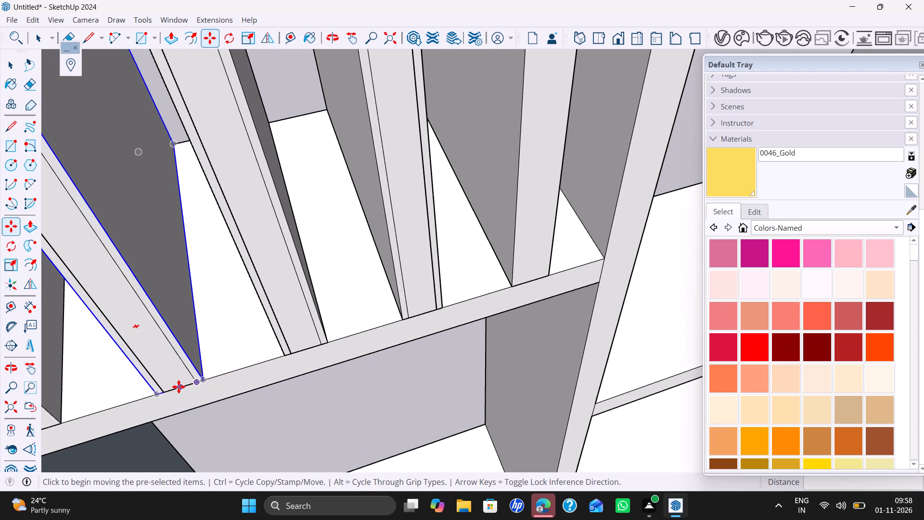
{"action": "left_click", "coordinate": [179, 387]}
{"action": "scroll", "coordinate": [166, 387], "scroll_direction": "down", "scroll_amount": 3}
{"action": "middle_click_drag", "start_coordinate": [165, 387], "coordinate": [279, 360]}
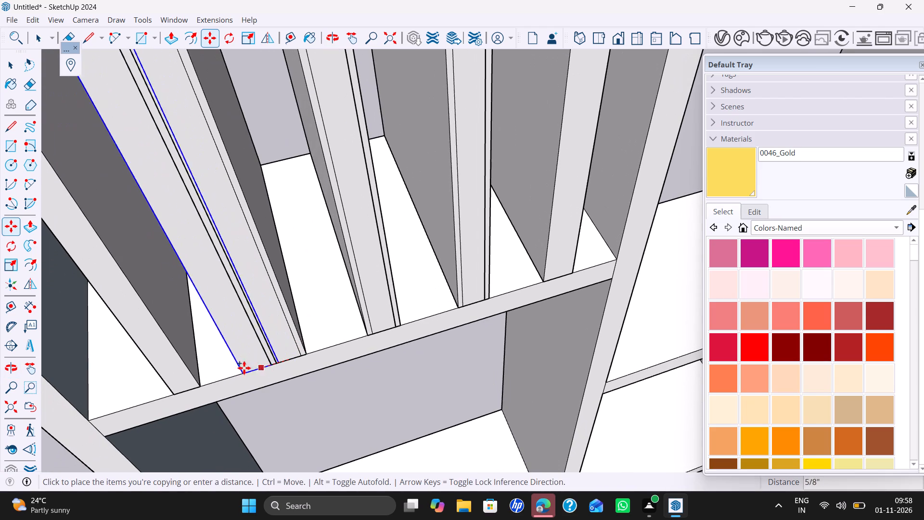
{"action": "left_click", "coordinate": [187, 387]}
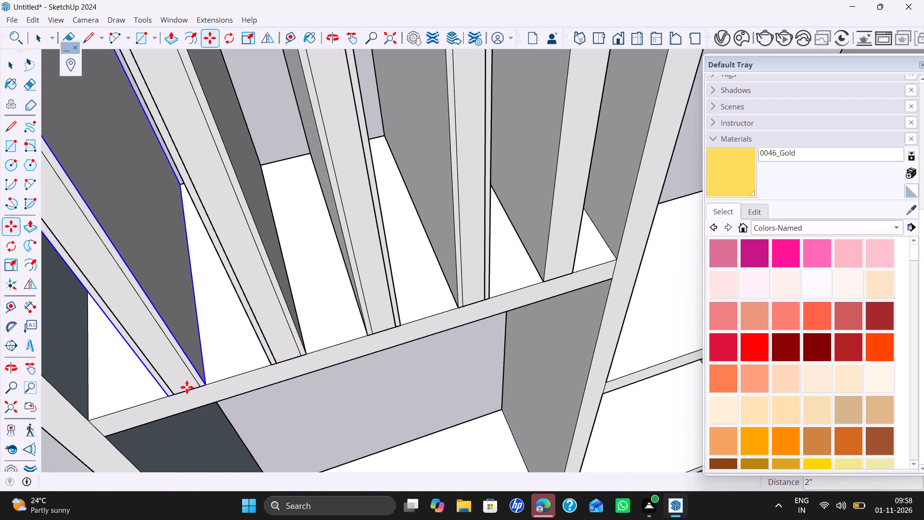
Delete the four old thin uprights left inside the new 18 mm uprights in this slatted bay.
{"action": "key", "text": "space"}
{"action": "left_click", "coordinate": [163, 378]}
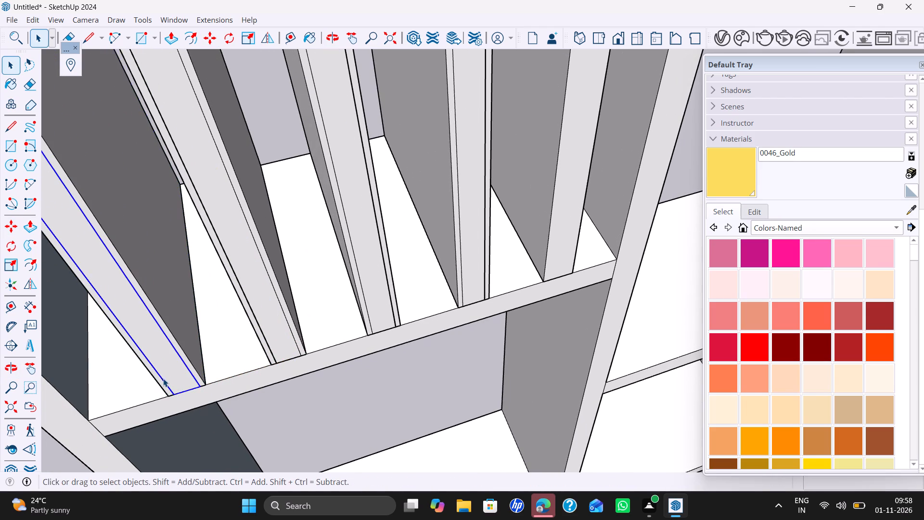
{"action": "key", "text": "Delete"}
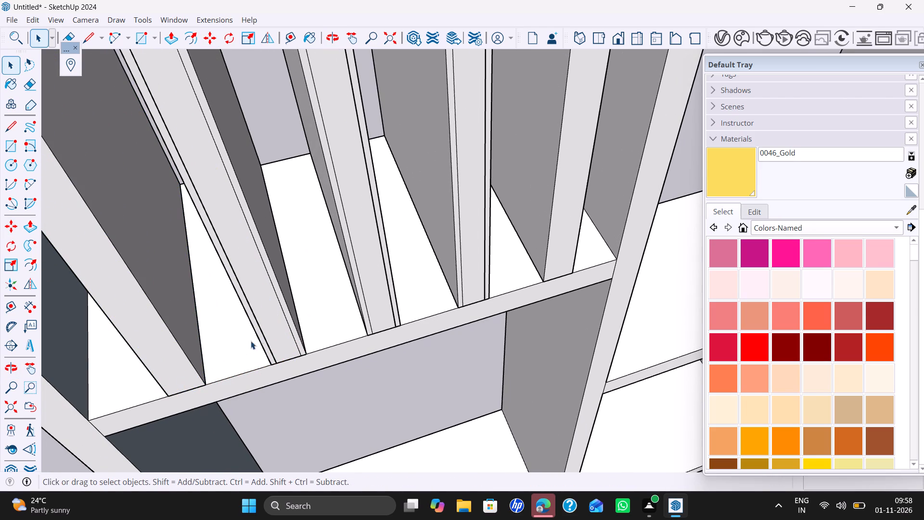
{"action": "left_click", "coordinate": [259, 335]}
{"action": "left_click", "coordinate": [265, 334]}
{"action": "key", "text": "Delete"}
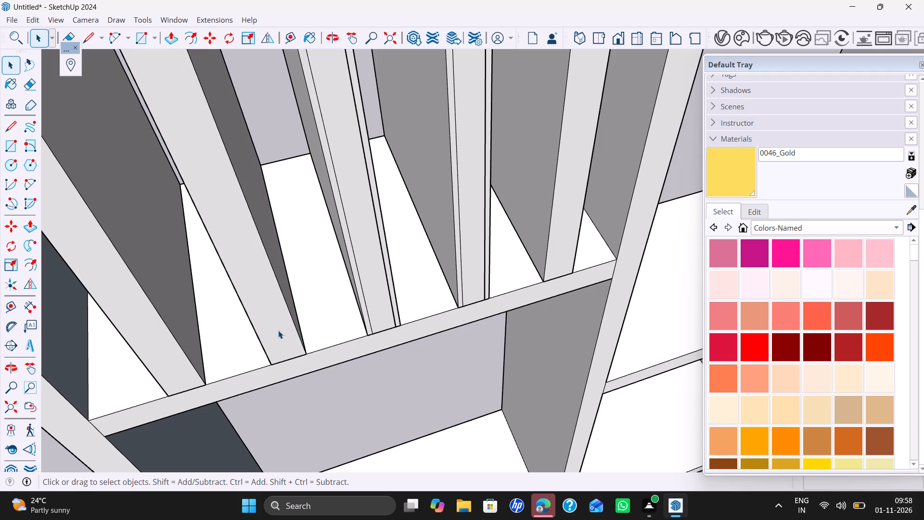
{"action": "left_click", "coordinate": [369, 314]}
{"action": "key", "text": "Delete"}
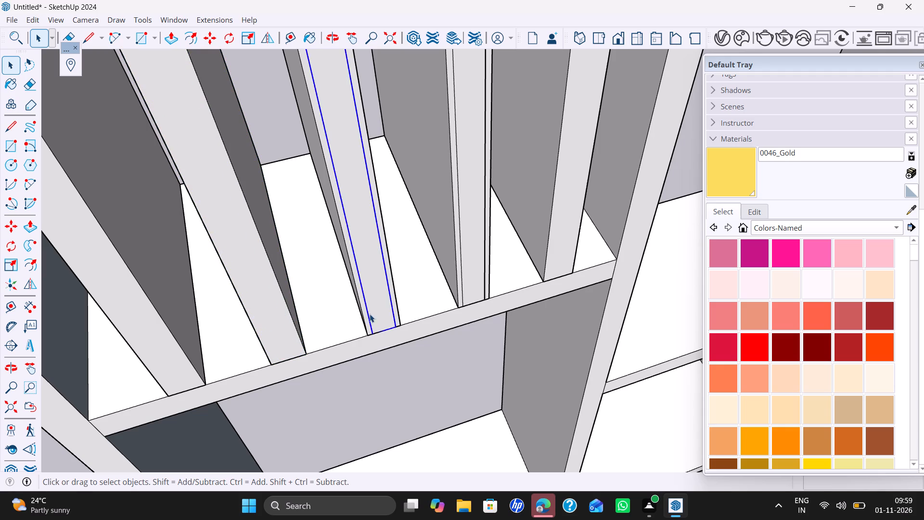
{"action": "left_click", "coordinate": [463, 298]}
{"action": "key", "text": "Delete"}
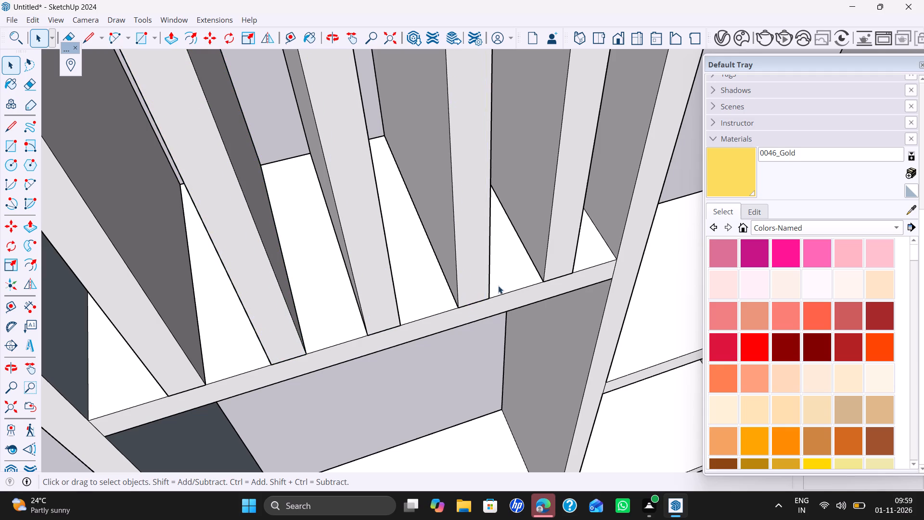
Delete all five thin uprights from the top middle bay of the partition unit.
{"action": "scroll", "coordinate": [555, 272], "scroll_direction": "down", "scroll_amount": 6}
{"action": "scroll", "coordinate": [488, 321], "scroll_direction": "down", "scroll_amount": 10}
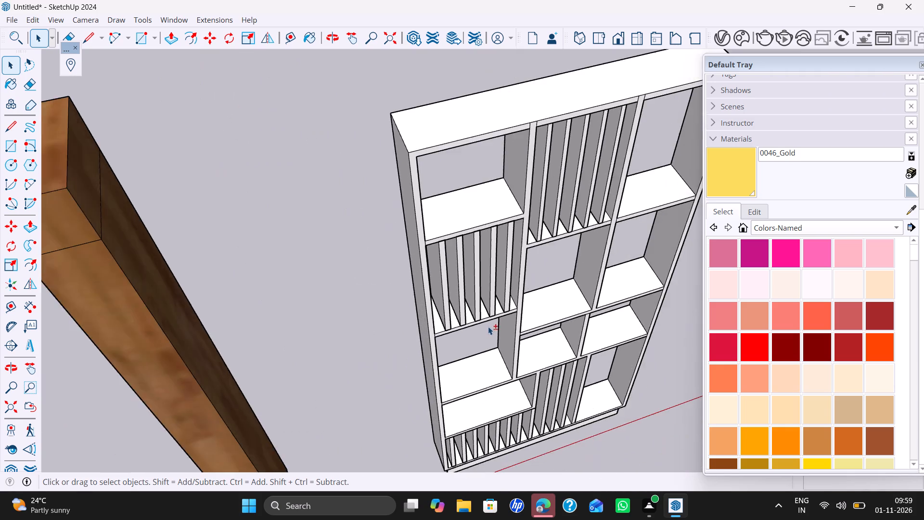
{"action": "middle_click_drag", "start_coordinate": [488, 326], "coordinate": [417, 346], "text": "shift"}
{"action": "middle_click_drag", "start_coordinate": [417, 346], "coordinate": [387, 252]}
{"action": "middle_click_drag", "start_coordinate": [413, 260], "coordinate": [300, 327], "text": "shift"}
{"action": "scroll", "coordinate": [368, 346], "scroll_direction": "up", "scroll_amount": 1}
{"action": "middle_click_drag", "start_coordinate": [368, 346], "coordinate": [368, 344]}
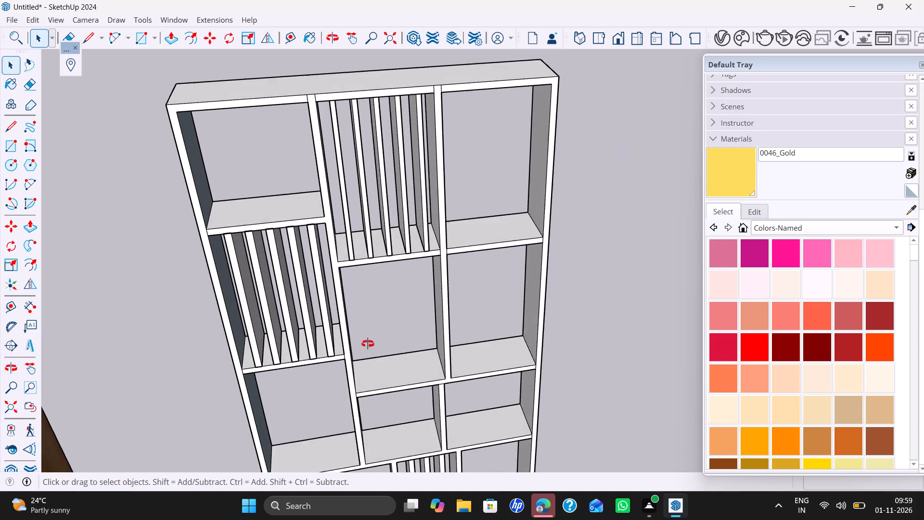
{"action": "middle_click_drag", "start_coordinate": [368, 344], "coordinate": [351, 239]}
{"action": "scroll", "coordinate": [351, 238], "scroll_direction": "up", "scroll_amount": 1}
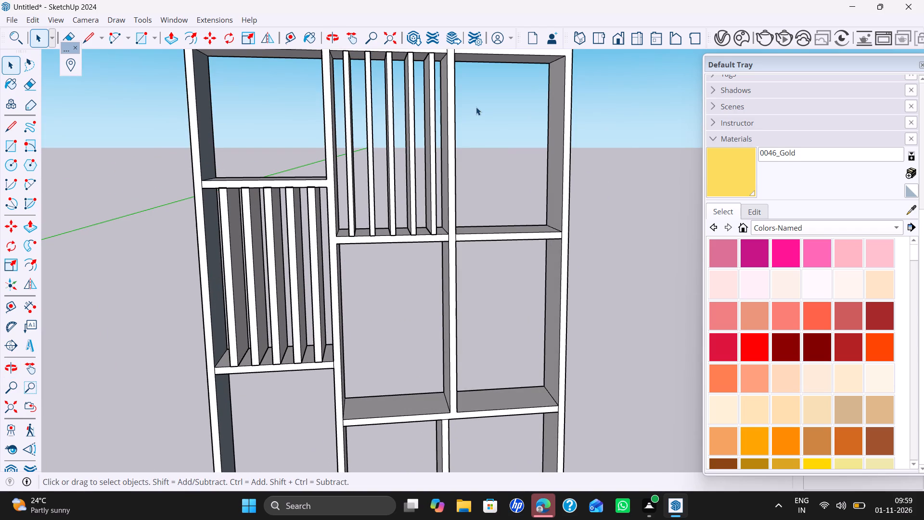
{"action": "scroll", "coordinate": [449, 97], "scroll_direction": "up", "scroll_amount": 1}
{"action": "left_click_drag", "start_coordinate": [436, 85], "coordinate": [370, 112]}
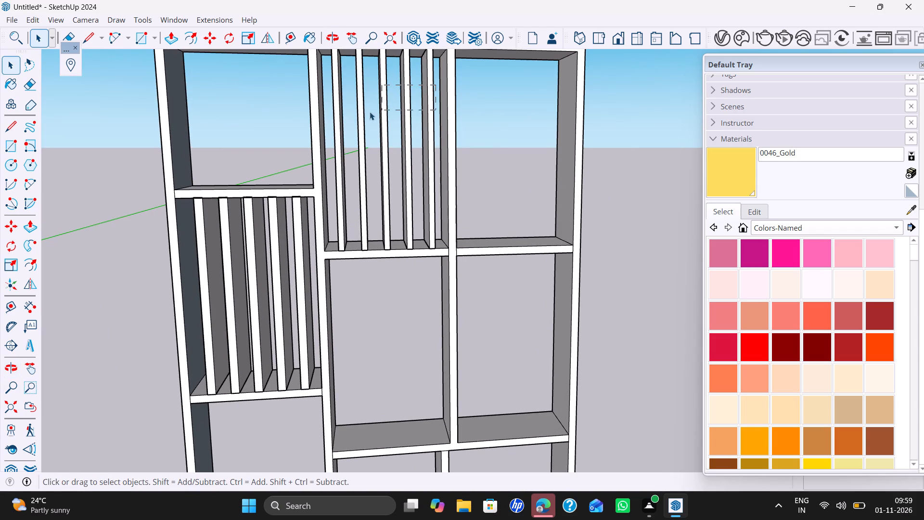
{"action": "left_click_drag", "start_coordinate": [370, 112], "coordinate": [337, 113]}
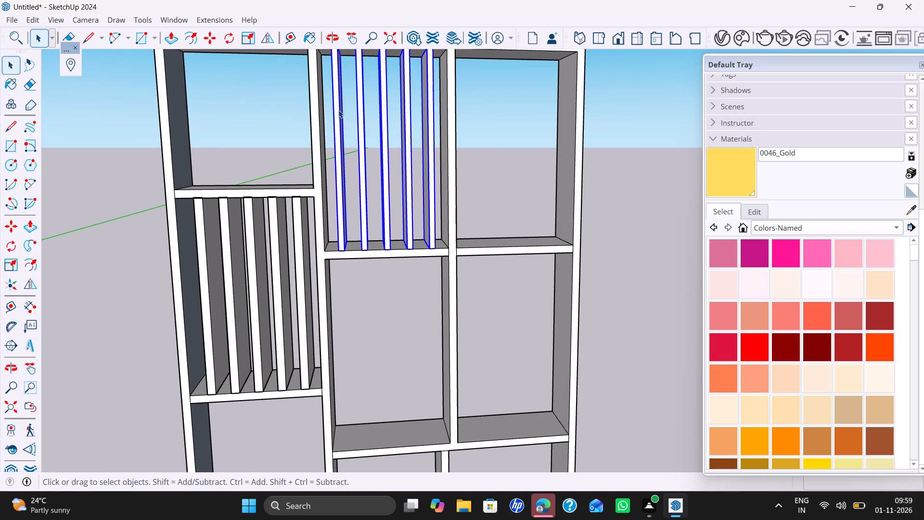
{"action": "key", "text": "Delete"}
Copy the five 18 mm uprights from the neighbouring slatted bay into the top middle bay, aligning the bays' matching bottom corners.
{"action": "left_click_drag", "start_coordinate": [310, 220], "coordinate": [267, 226]}
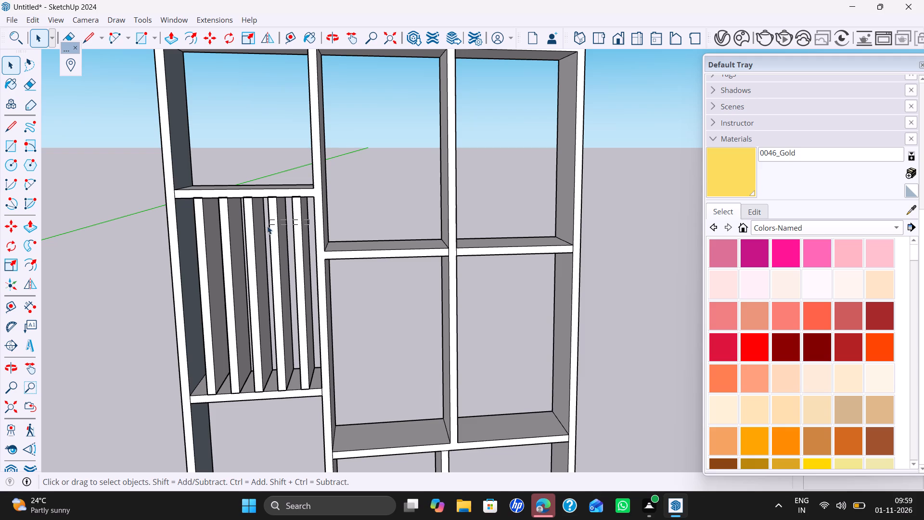
{"action": "left_click_drag", "start_coordinate": [267, 226], "coordinate": [232, 228]}
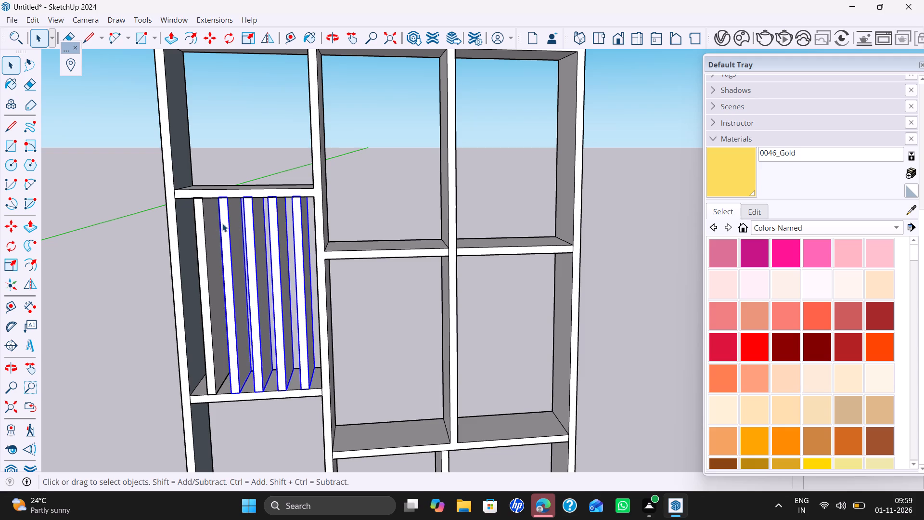
{"action": "middle_click_drag", "start_coordinate": [216, 217], "coordinate": [261, 207]}
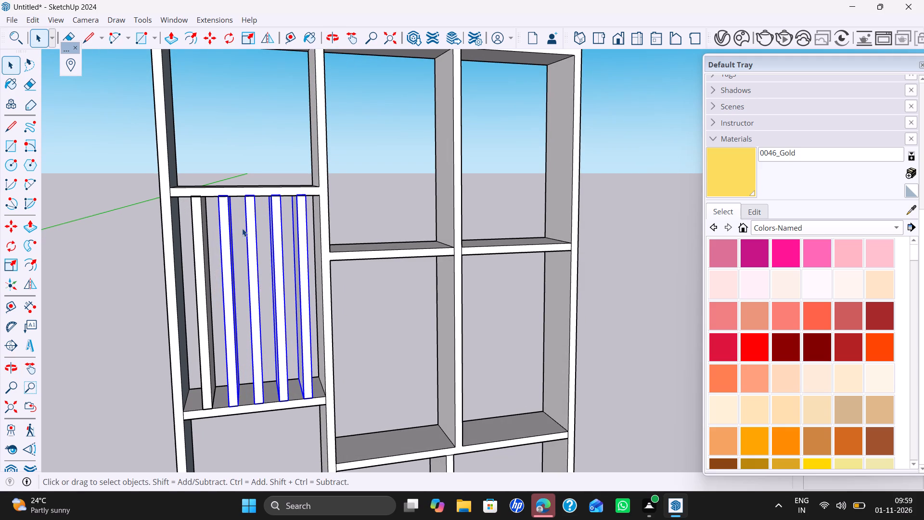
{"action": "left_click", "coordinate": [196, 234], "text": "ctrl"}
{"action": "key", "text": "m"}
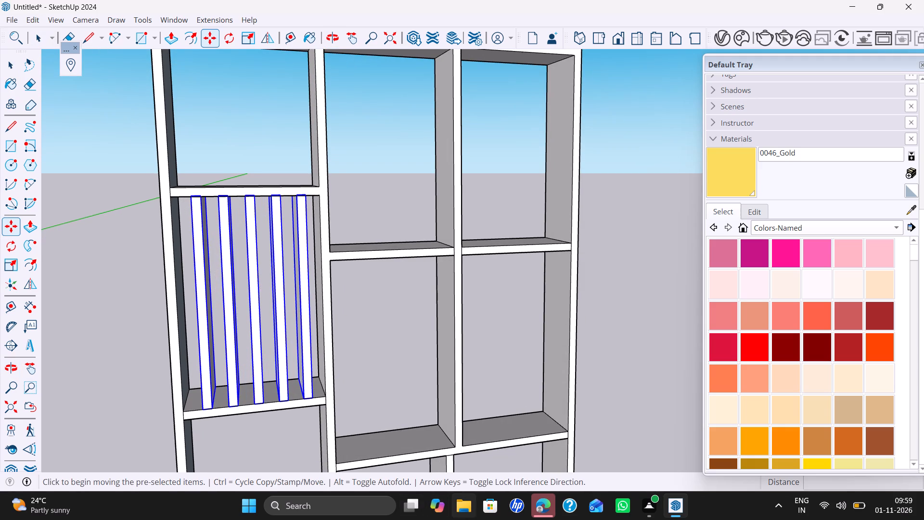
{"action": "left_click", "coordinate": [325, 400]}
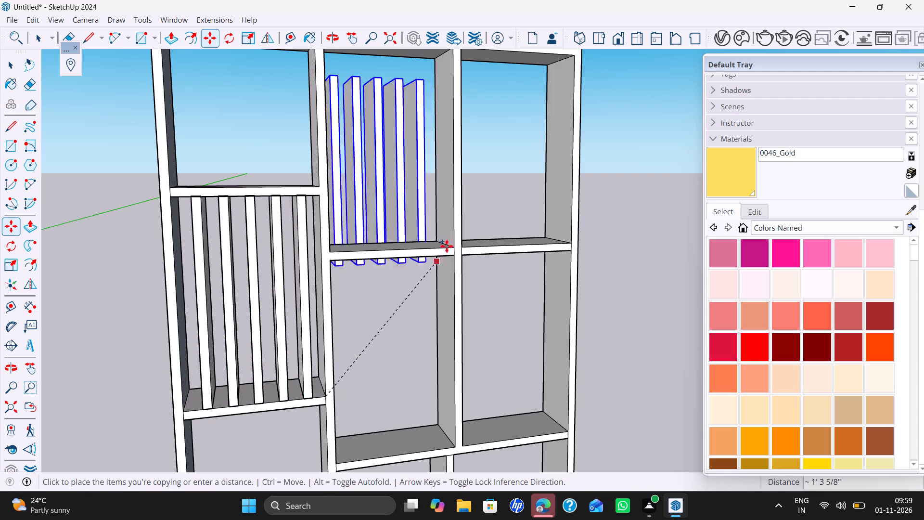
{"action": "left_click", "coordinate": [456, 246]}
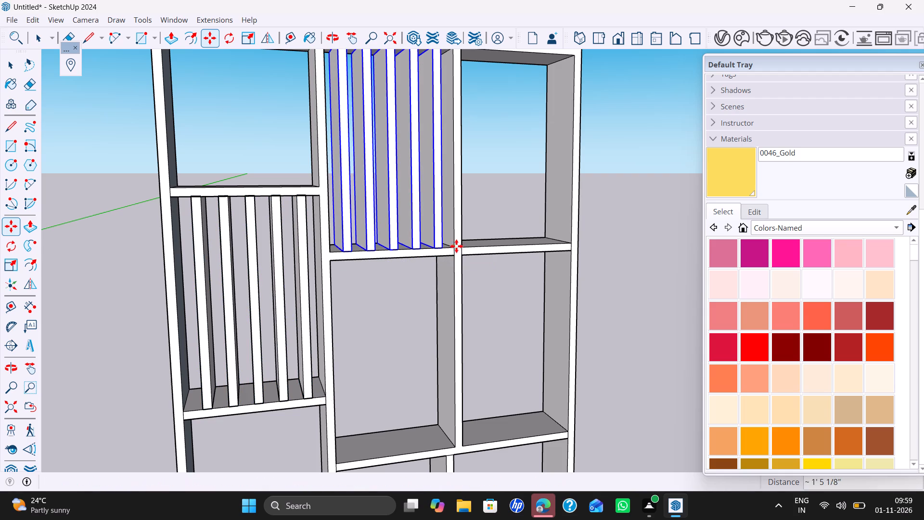
{"action": "key", "text": "space"}
Deselect the copied uprights, open the Wood material collection and pick Wood Veneer 01 for painting.
{"action": "scroll", "coordinate": [448, 230], "scroll_direction": "down", "scroll_amount": 6}
{"action": "scroll", "coordinate": [425, 277], "scroll_direction": "down", "scroll_amount": 3}
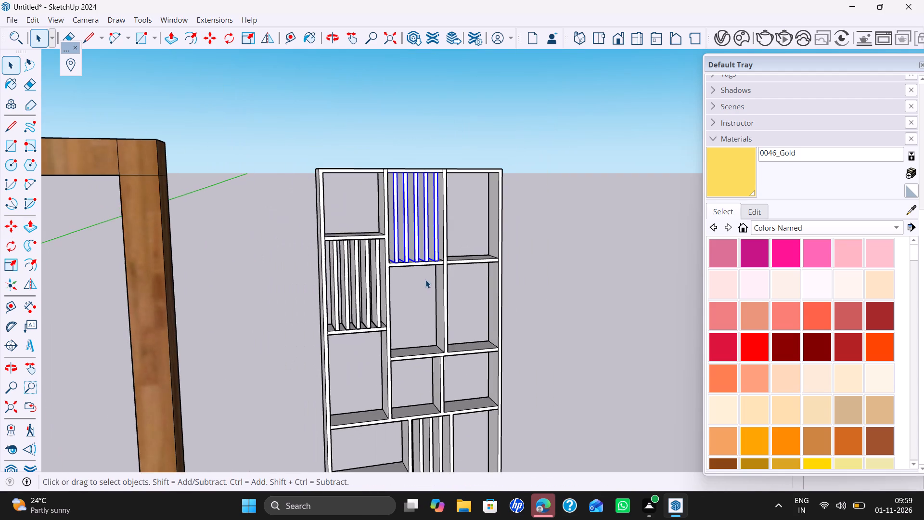
{"action": "middle_click_drag", "start_coordinate": [425, 280], "coordinate": [395, 278], "text": "shift"}
{"action": "scroll", "coordinate": [395, 278], "scroll_direction": "down", "scroll_amount": 1}
{"action": "middle_click_drag", "start_coordinate": [398, 305], "coordinate": [316, 221]}
{"action": "scroll", "coordinate": [361, 270], "scroll_direction": "down", "scroll_amount": 5}
{"action": "middle_click_drag", "start_coordinate": [384, 268], "coordinate": [342, 227], "text": "shift"}
{"action": "middle_click_drag", "start_coordinate": [379, 249], "coordinate": [431, 293]}
{"action": "triple_click", "coordinate": [434, 294]}
{"action": "left_click", "coordinate": [433, 296]}
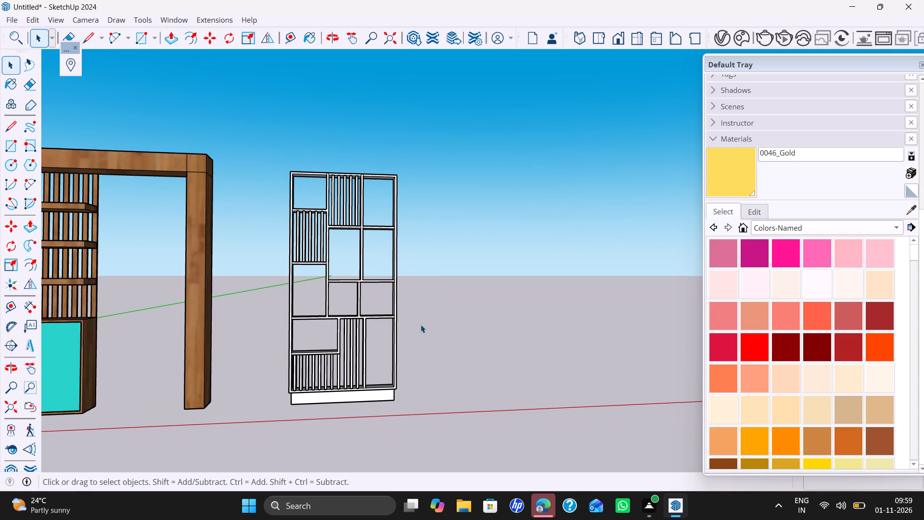
{"action": "left_click", "coordinate": [421, 325]}
{"action": "scroll", "coordinate": [421, 326], "scroll_direction": "down", "scroll_amount": 3}
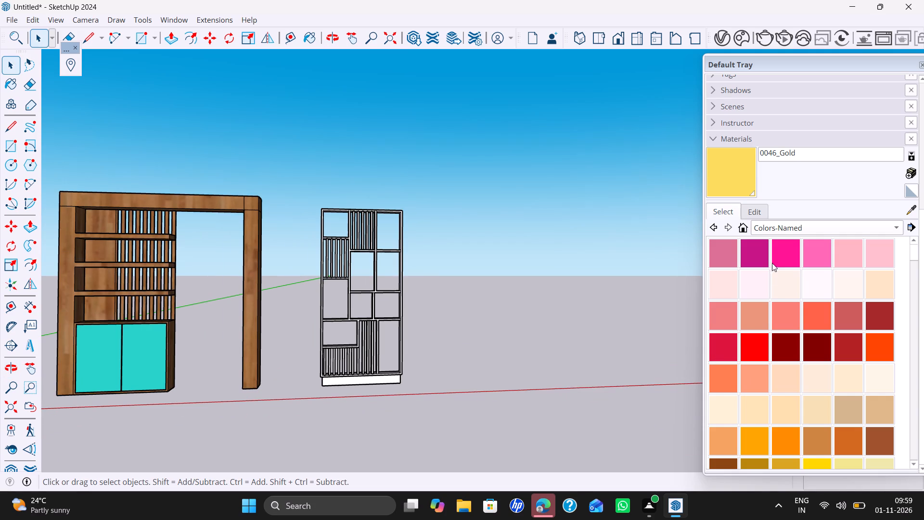
{"action": "left_click", "coordinate": [801, 231]}
{"action": "left_click", "coordinate": [776, 335]}
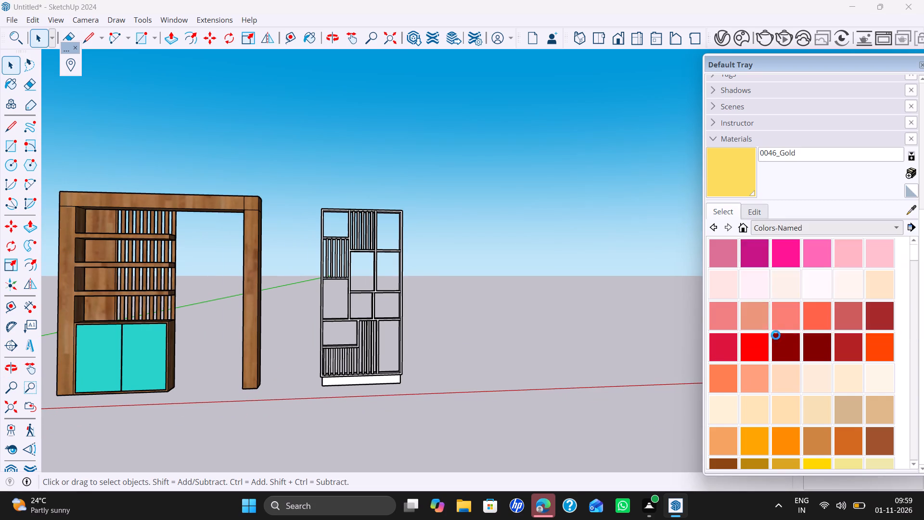
{"action": "left_click", "coordinate": [857, 285]}
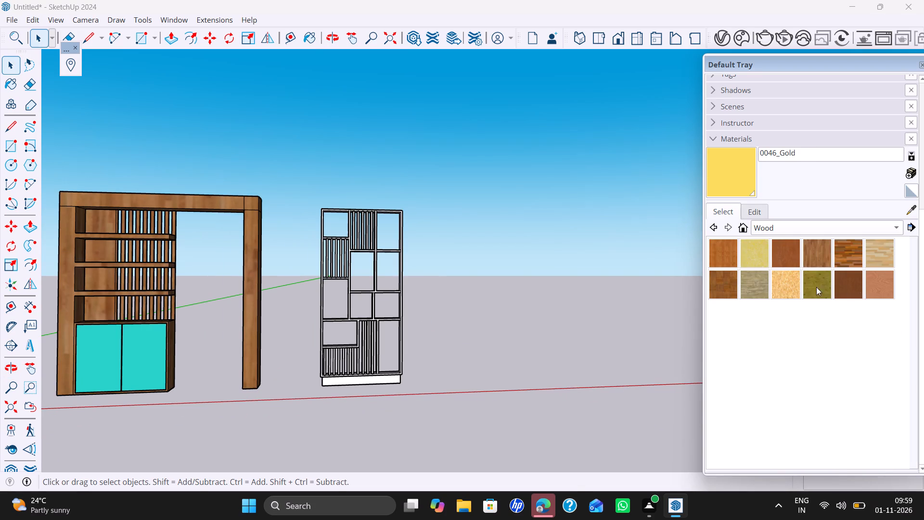
{"action": "left_click", "coordinate": [358, 292]}
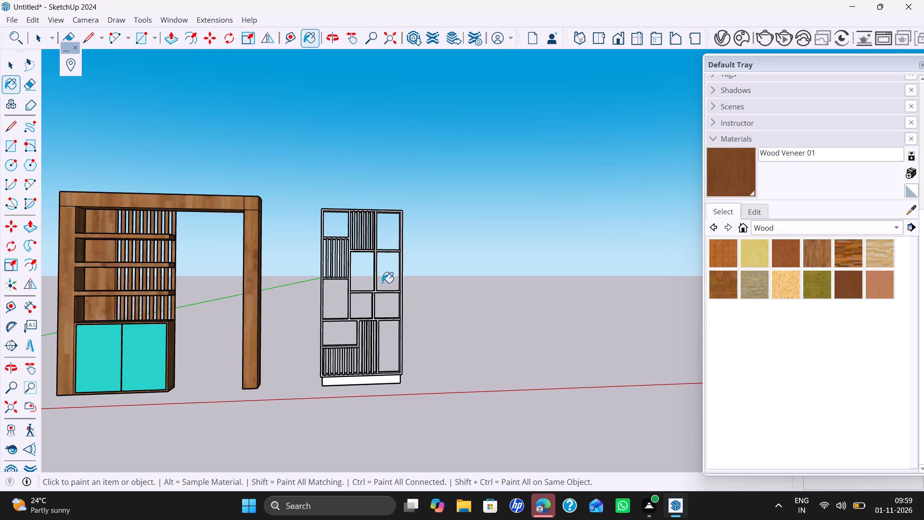
Paint the plinth and the floor of the partition's lower tall open bay with Wood Veneer 01.
{"action": "middle_click_drag", "start_coordinate": [390, 312], "coordinate": [425, 427]}
{"action": "left_click", "coordinate": [395, 351]}
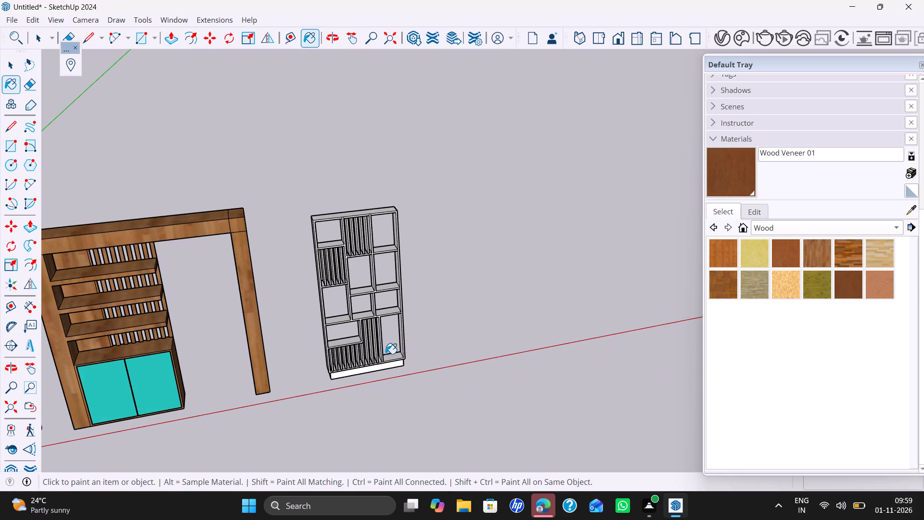
{"action": "left_click", "coordinate": [385, 360]}
{"action": "scroll", "coordinate": [392, 359], "scroll_direction": "up", "scroll_amount": 8}
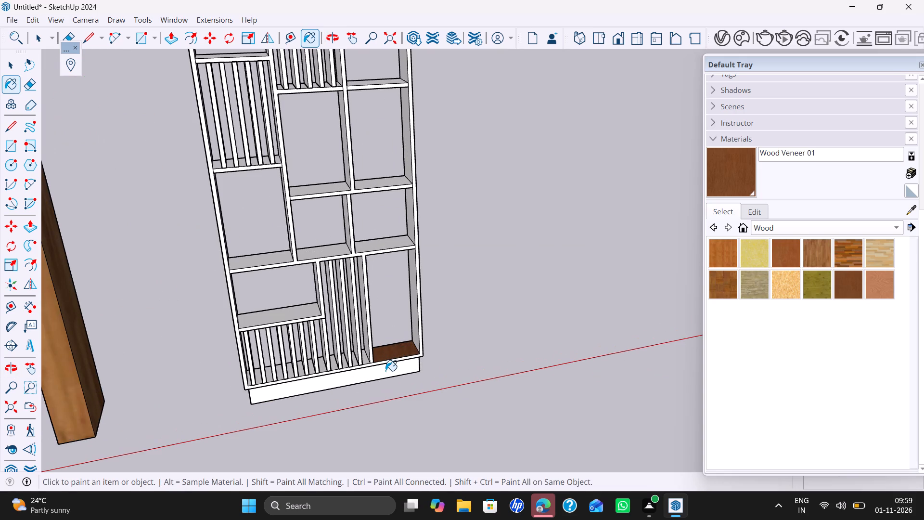
{"action": "left_click", "coordinate": [385, 371]}
{"action": "left_click", "coordinate": [372, 353]}
Paint the floor and the three uprights of the lower tall slatted bay with Wood Veneer 01.
{"action": "left_click_drag", "start_coordinate": [368, 348], "coordinate": [338, 357]}
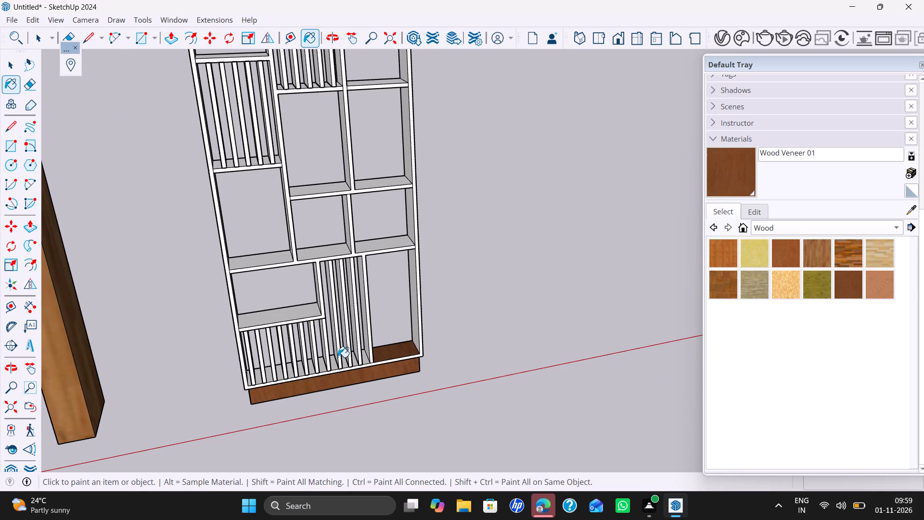
{"action": "left_click_drag", "start_coordinate": [338, 357], "coordinate": [289, 363]}
{"action": "left_click", "coordinate": [289, 363]}
{"action": "left_click", "coordinate": [301, 359]}
{"action": "scroll", "coordinate": [329, 375], "scroll_direction": "up", "scroll_amount": 10}
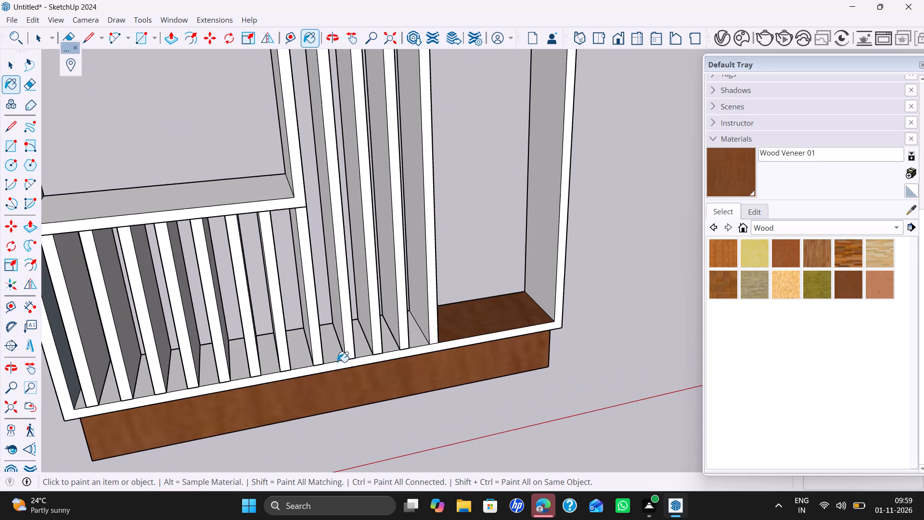
{"action": "left_click", "coordinate": [336, 359]}
{"action": "left_click", "coordinate": [346, 338]}
{"action": "left_click", "coordinate": [368, 326]}
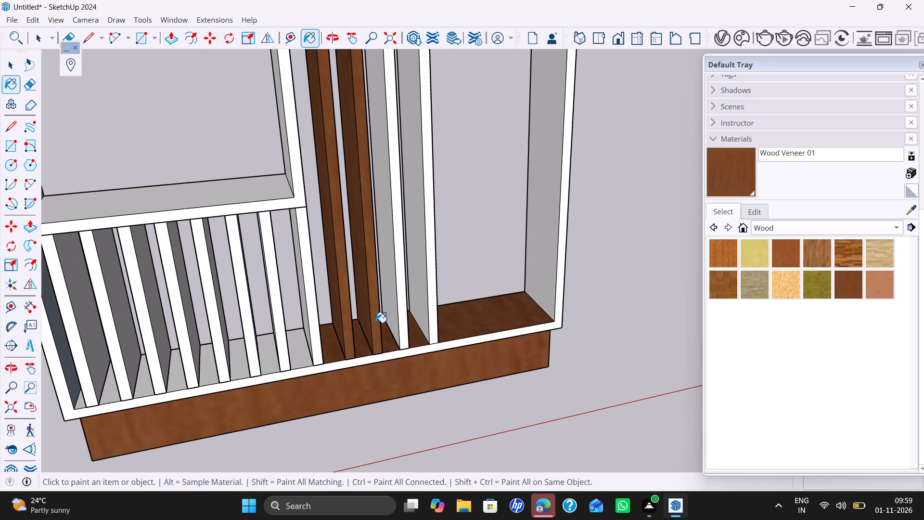
{"action": "left_click", "coordinate": [398, 312]}
Paint the floor and all the uprights of the short bottom slatted bay with Wood Veneer 01.
{"action": "left_click", "coordinate": [290, 348]}
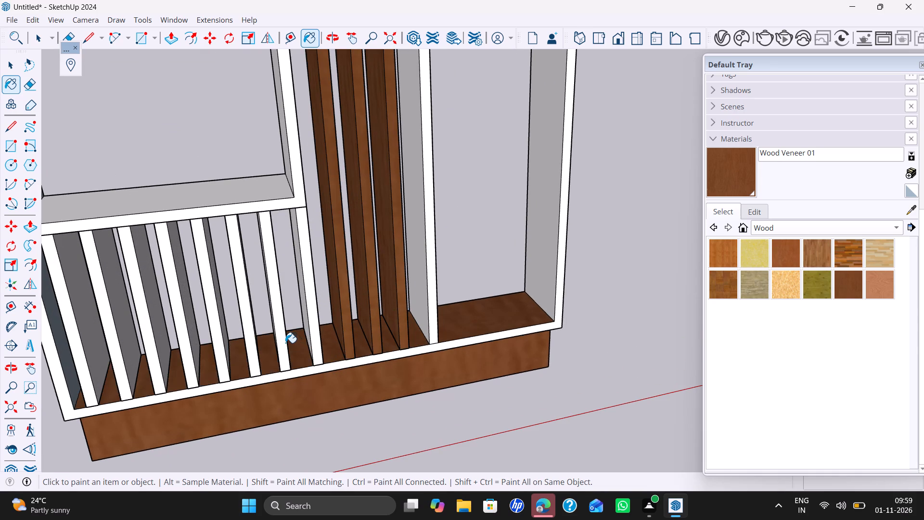
{"action": "left_click", "coordinate": [285, 343]}
{"action": "left_click", "coordinate": [310, 327]}
{"action": "left_click", "coordinate": [250, 328]}
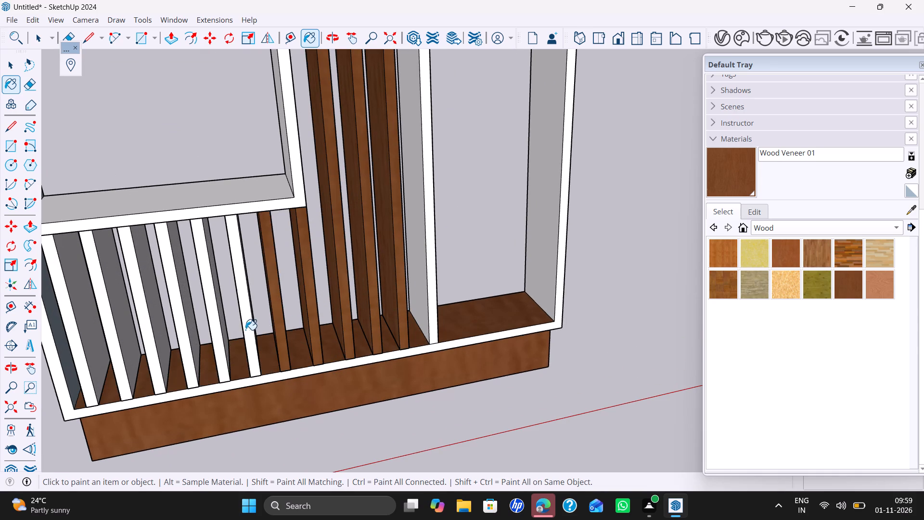
{"action": "left_click", "coordinate": [226, 338]}
{"action": "left_click", "coordinate": [196, 345]}
{"action": "left_click", "coordinate": [164, 355]}
{"action": "left_click", "coordinate": [133, 360]}
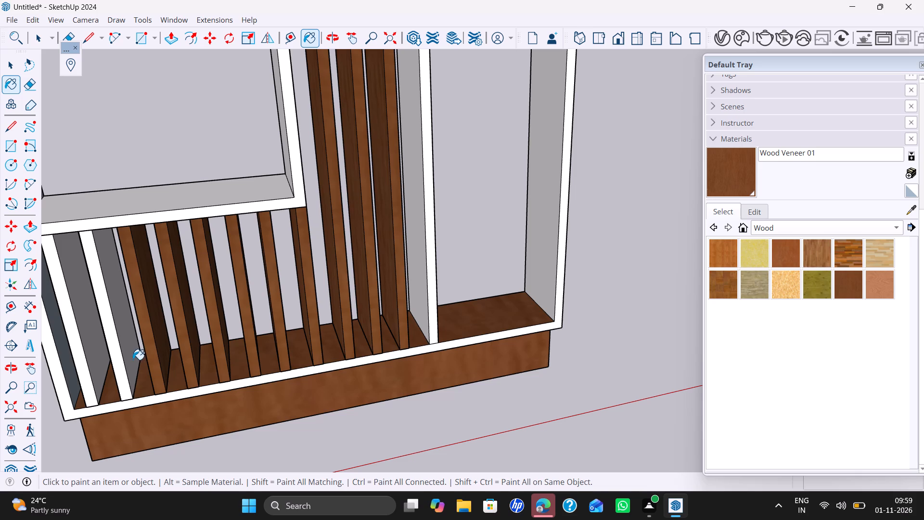
{"action": "left_click", "coordinate": [99, 362]}
Paint the outer frame's front edge, the lower shelf and divider edges, and the tall open bay's outer inside face in Wood Veneer 01.
{"action": "left_click", "coordinate": [60, 391]}
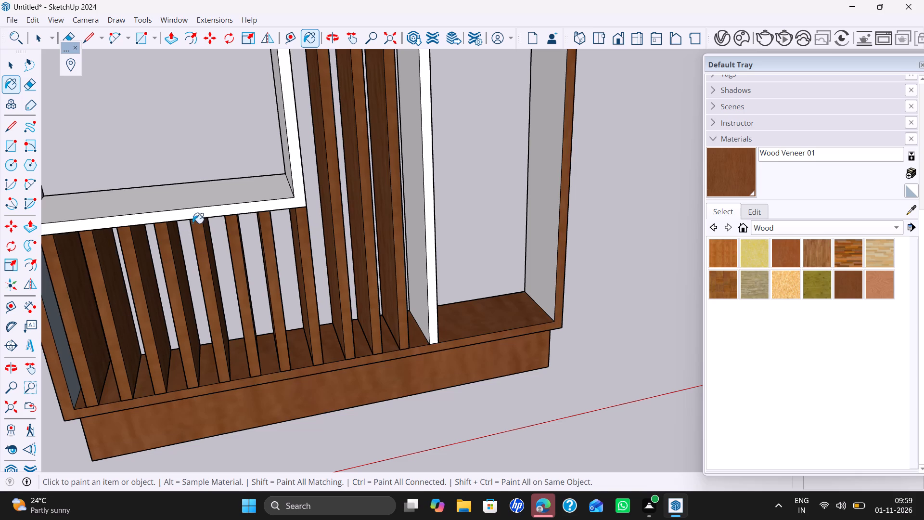
{"action": "left_click", "coordinate": [210, 211]}
{"action": "left_click", "coordinate": [423, 265]}
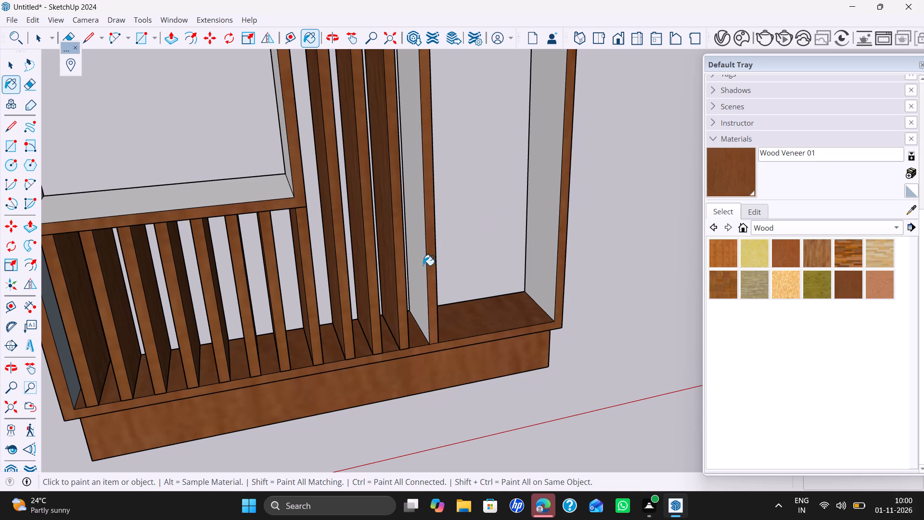
{"action": "left_click", "coordinate": [547, 240]}
Paint the divider face and floor of the open bay above the short slatted bay with Wood Veneer 01.
{"action": "scroll", "coordinate": [520, 244], "scroll_direction": "down", "scroll_amount": 4}
{"action": "middle_click_drag", "start_coordinate": [512, 261], "coordinate": [492, 394], "text": "shift"}
{"action": "middle_click_drag", "start_coordinate": [464, 341], "coordinate": [483, 322]}
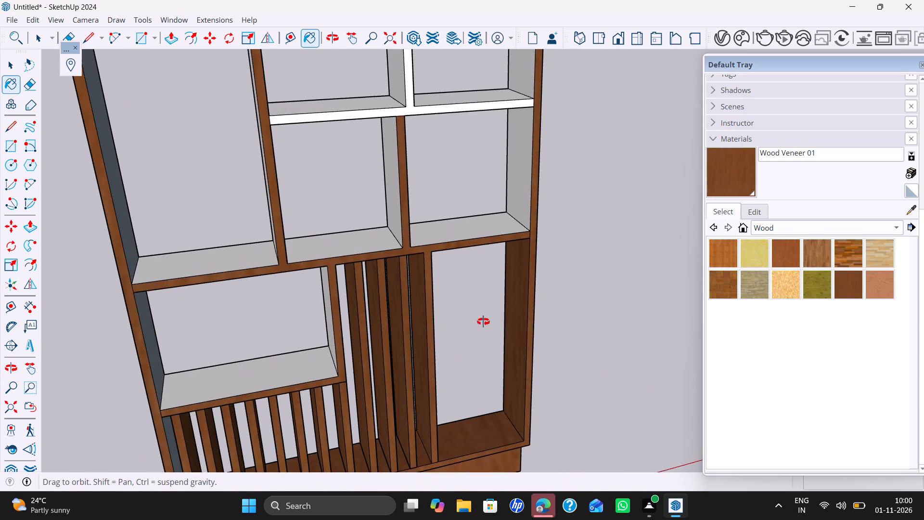
{"action": "middle_click_drag", "start_coordinate": [483, 322], "coordinate": [526, 305]}
{"action": "left_click", "coordinate": [333, 339]}
{"action": "left_click", "coordinate": [308, 371]}
{"action": "left_click", "coordinate": [304, 388]}
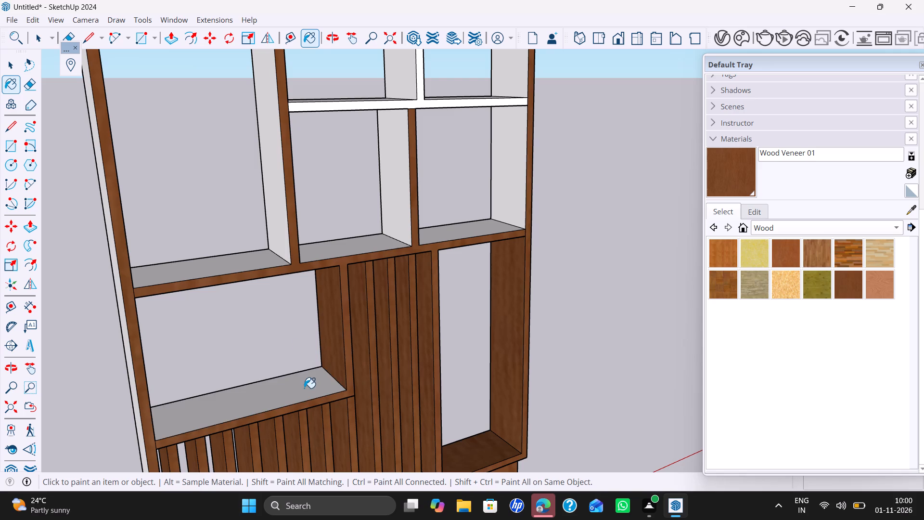
Paint the floors and side faces of the three open bays in the next row up, plus the outer side above, with Wood Veneer 01.
{"action": "left_click", "coordinate": [271, 268]}
{"action": "left_click", "coordinate": [278, 237]}
{"action": "left_click", "coordinate": [266, 262]}
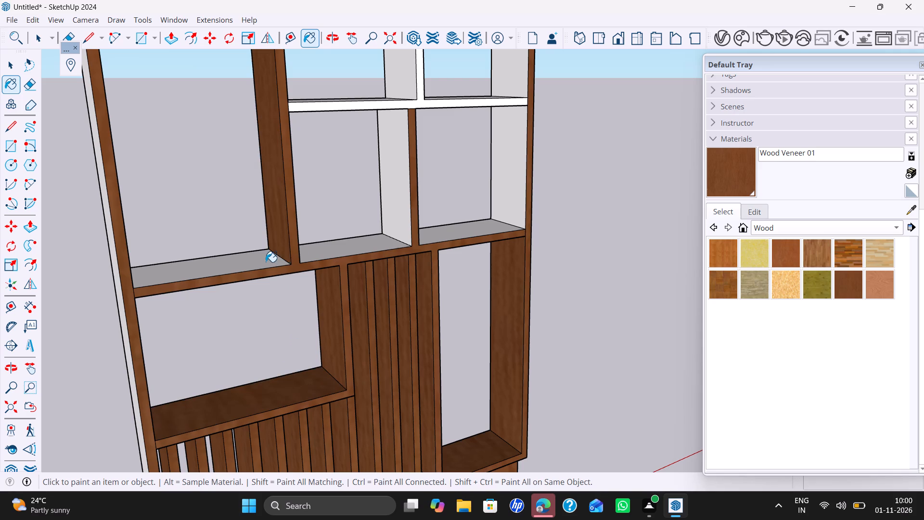
{"action": "left_click", "coordinate": [342, 256]}
{"action": "left_click", "coordinate": [427, 210]}
{"action": "left_click", "coordinate": [403, 211]}
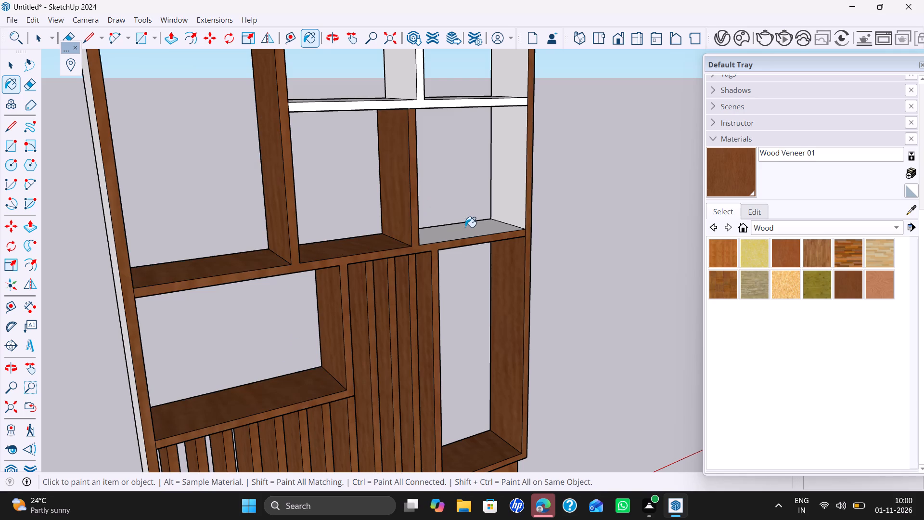
{"action": "left_click", "coordinate": [466, 228]}
{"action": "left_click", "coordinate": [506, 201]}
{"action": "left_click", "coordinate": [516, 98]}
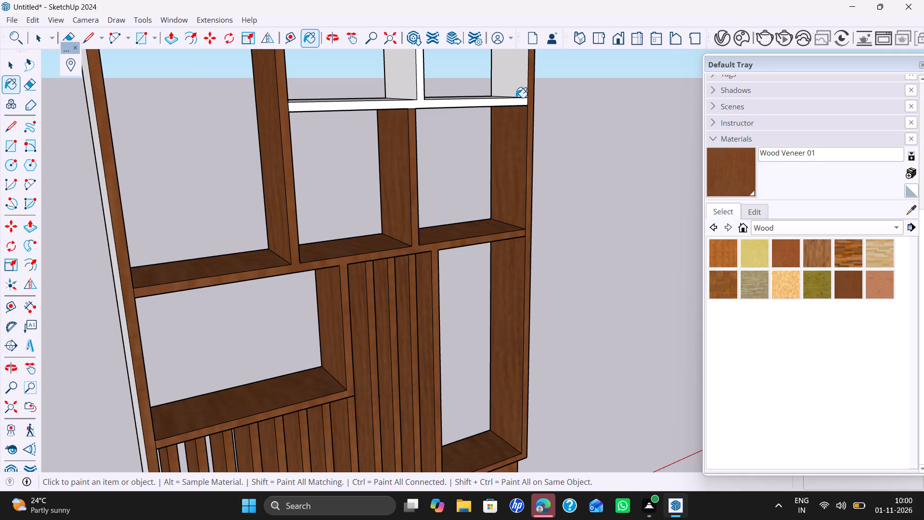
{"action": "left_click", "coordinate": [516, 96]}
Paint the divider, floors and front edges of the two tall open bays in the middle of the unit with Wood Veneer 01.
{"action": "scroll", "coordinate": [482, 203], "scroll_direction": "down", "scroll_amount": 3}
{"action": "middle_click_drag", "start_coordinate": [482, 203], "coordinate": [492, 286], "text": "shift"}
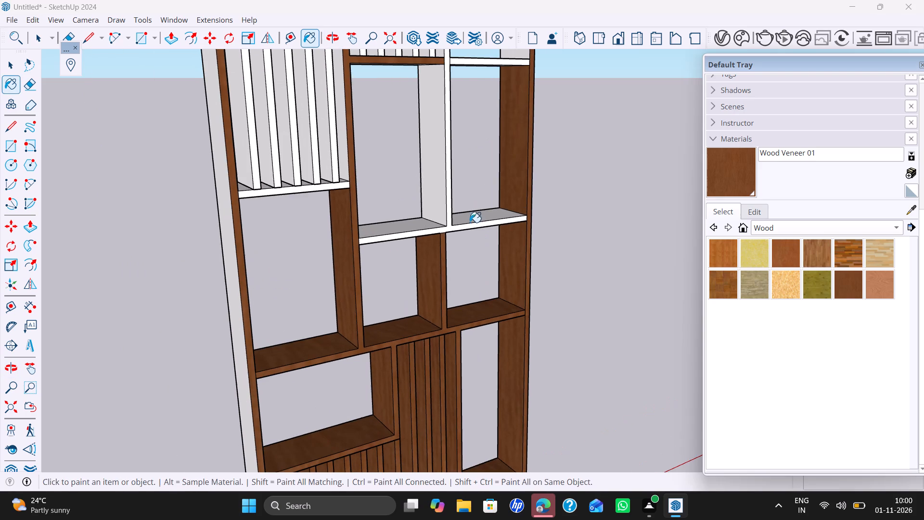
{"action": "left_click", "coordinate": [433, 182]}
{"action": "left_click", "coordinate": [436, 220]}
{"action": "left_click", "coordinate": [429, 229]}
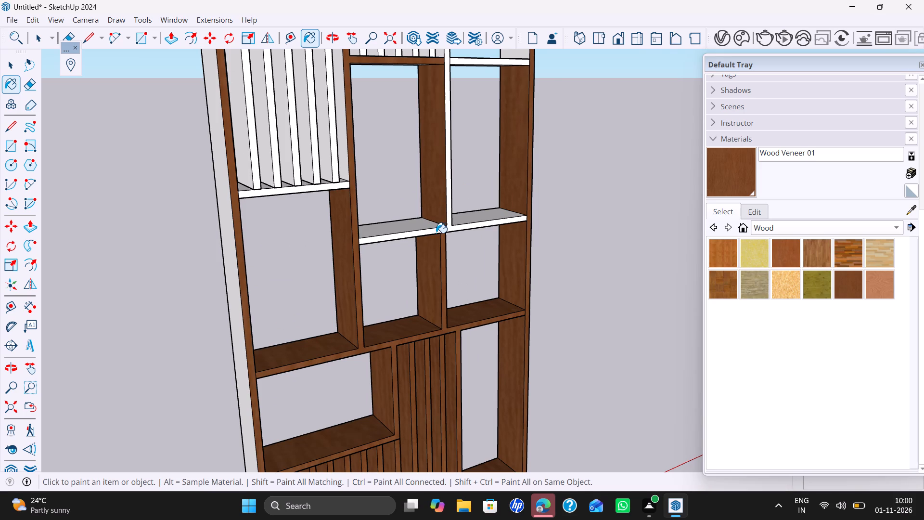
{"action": "left_click", "coordinate": [436, 233]}
{"action": "scroll", "coordinate": [441, 221], "scroll_direction": "up", "scroll_amount": 5}
{"action": "left_click", "coordinate": [473, 231]}
{"action": "left_click", "coordinate": [474, 220]}
{"action": "left_click", "coordinate": [423, 225]}
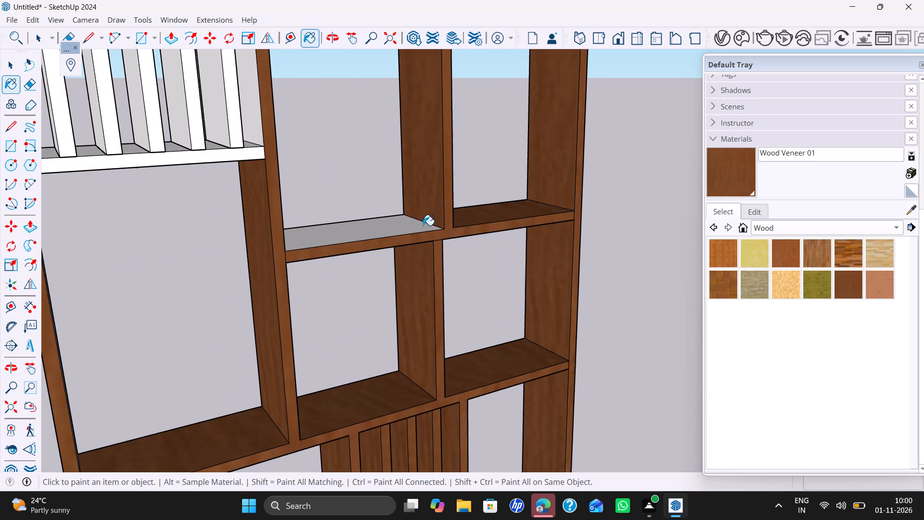
Paint the unit's outer side beside the upper side slatted bay, and that bay's shelf edge, five uprights and divider face in Wood Veneer 01.
{"action": "scroll", "coordinate": [351, 231], "scroll_direction": "down", "scroll_amount": 5}
{"action": "left_click", "coordinate": [141, 231]}
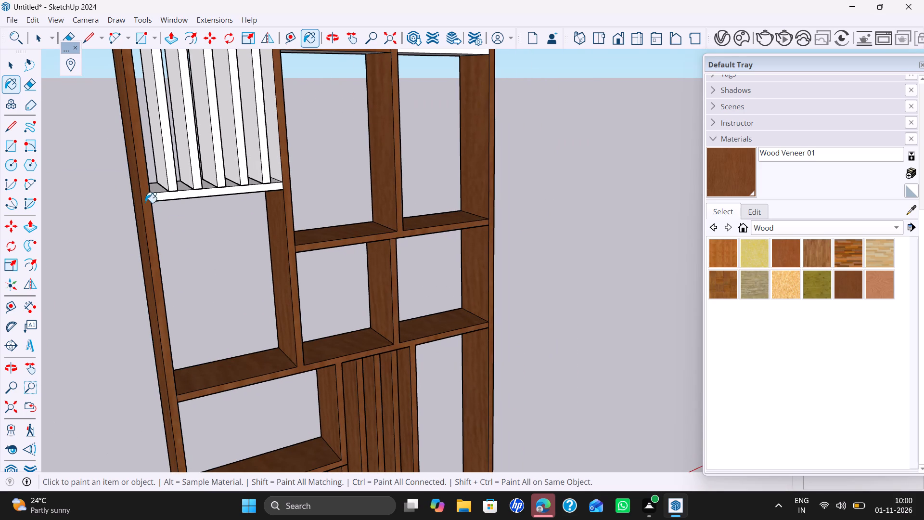
{"action": "scroll", "coordinate": [165, 185], "scroll_direction": "up", "scroll_amount": 6}
{"action": "left_click", "coordinate": [166, 197]}
{"action": "left_click", "coordinate": [168, 180]}
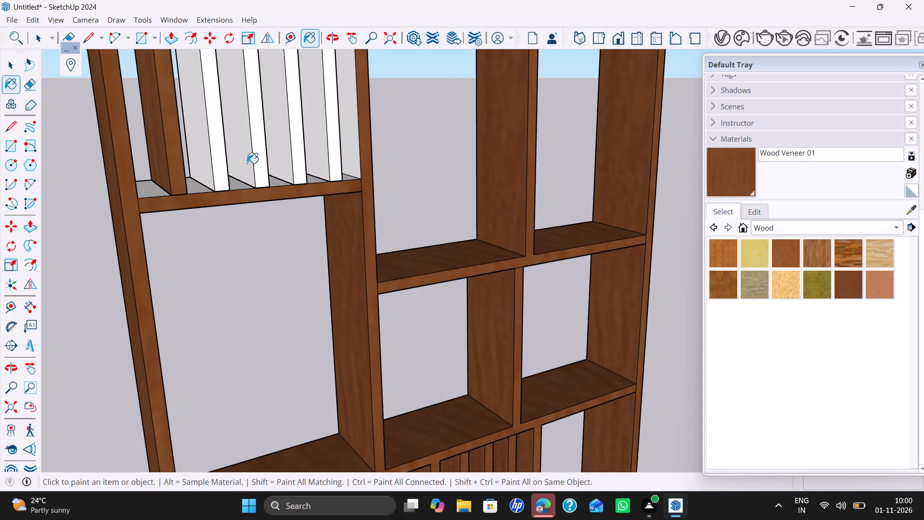
{"action": "left_click", "coordinate": [219, 172]}
{"action": "left_click", "coordinate": [256, 179]}
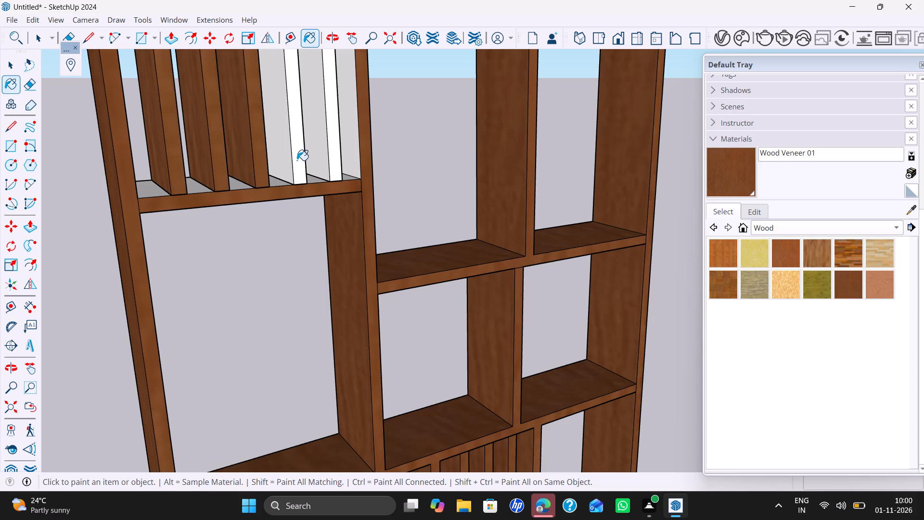
{"action": "left_click", "coordinate": [297, 160]}
{"action": "left_click", "coordinate": [334, 156]}
{"action": "left_click", "coordinate": [356, 147]}
Paint the upper side slatted bay's floor and the side panel's inner faces down to the bottom slatted bay with Wood Veneer 01.
{"action": "middle_click_drag", "start_coordinate": [320, 185], "coordinate": [229, 325]}
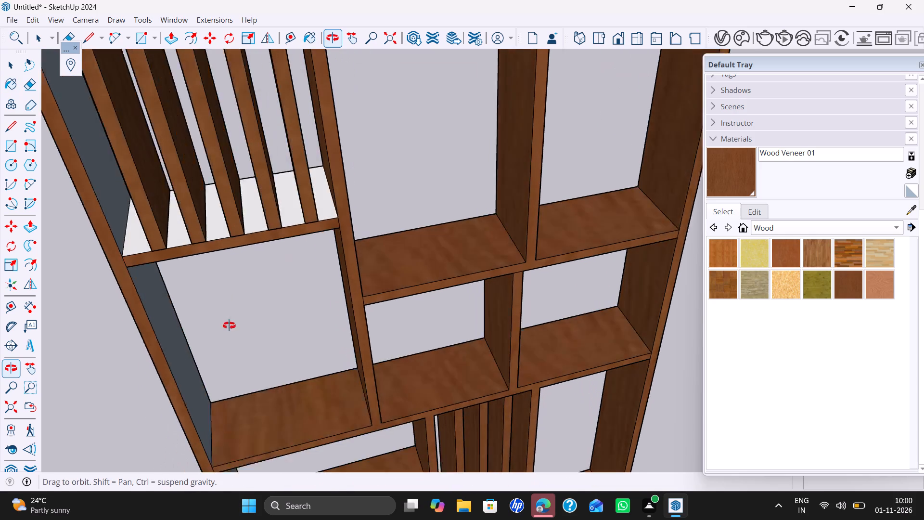
{"action": "middle_click_drag", "start_coordinate": [229, 325], "coordinate": [227, 328]}
{"action": "left_click", "coordinate": [130, 249]}
{"action": "left_click", "coordinate": [117, 231]}
{"action": "left_click_drag", "start_coordinate": [170, 316], "coordinate": [187, 341]}
{"action": "left_click", "coordinate": [242, 452]}
{"action": "scroll", "coordinate": [356, 402], "scroll_direction": "down", "scroll_amount": 5}
{"action": "middle_click_drag", "start_coordinate": [345, 382], "coordinate": [282, 251], "text": "shift"}
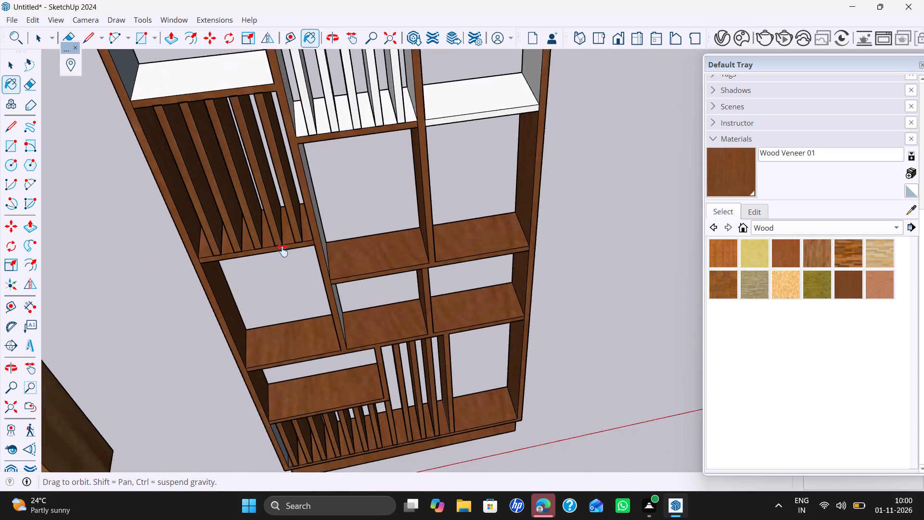
{"action": "middle_click_drag", "start_coordinate": [282, 251], "coordinate": [277, 231], "text": "shift"}
{"action": "middle_click_drag", "start_coordinate": [295, 307], "coordinate": [240, 316]}
{"action": "scroll", "coordinate": [242, 333], "scroll_direction": "up", "scroll_amount": 7}
{"action": "left_click", "coordinate": [262, 304]}
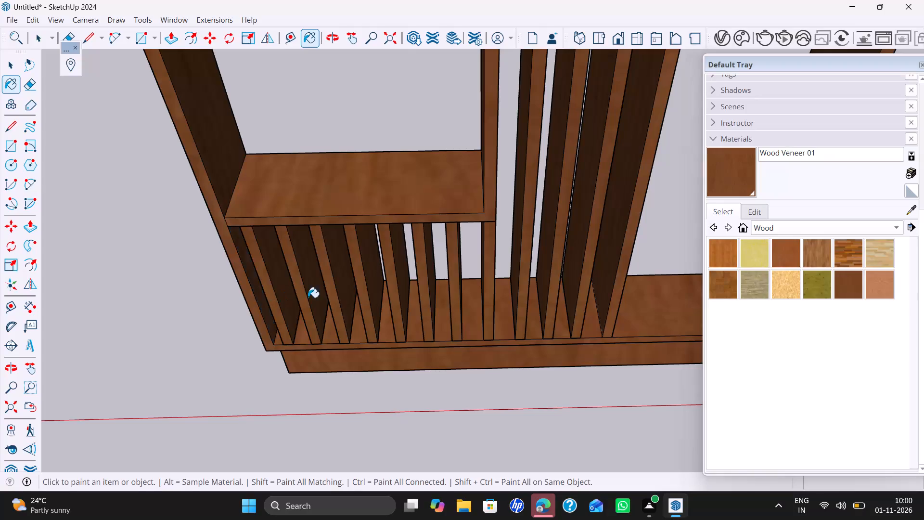
Paint the unpainted opposite faces of the dividers in the lower bays and the row above with Wood Veneer 01.
{"action": "scroll", "coordinate": [417, 278], "scroll_direction": "down", "scroll_amount": 6}
{"action": "middle_click_drag", "start_coordinate": [434, 274], "coordinate": [353, 334], "text": "shift"}
{"action": "middle_click_drag", "start_coordinate": [449, 313], "coordinate": [315, 249]}
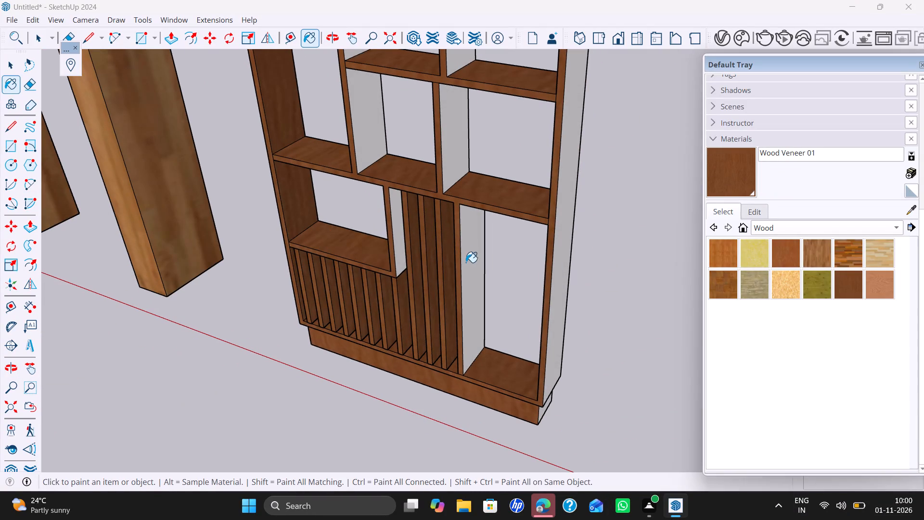
{"action": "left_click", "coordinate": [469, 266]}
{"action": "left_click", "coordinate": [401, 227]}
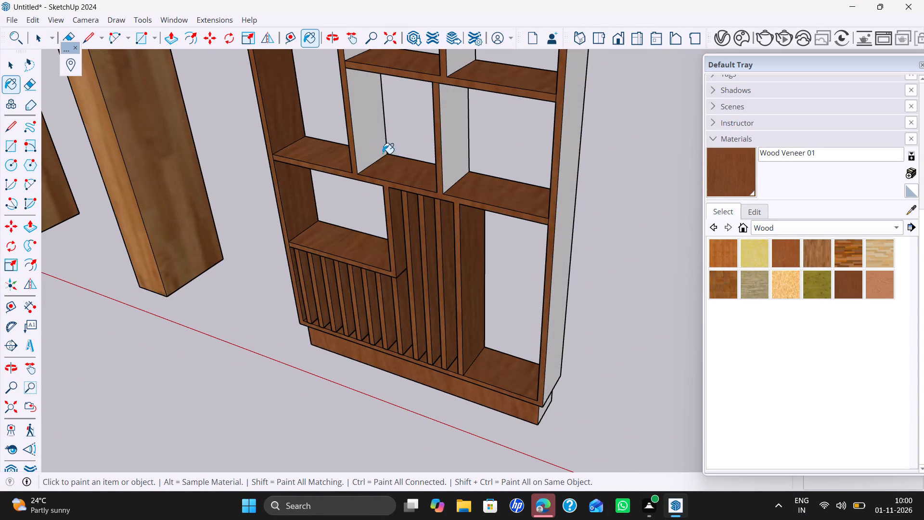
{"action": "left_click", "coordinate": [370, 138]}
{"action": "left_click", "coordinate": [444, 137]}
Paint the opposite outer side panel, the upper shelf's front edge and the two tall middle bays' divider faces with Wood Veneer 01.
{"action": "middle_click_drag", "start_coordinate": [445, 137], "coordinate": [404, 308], "text": "shift"}
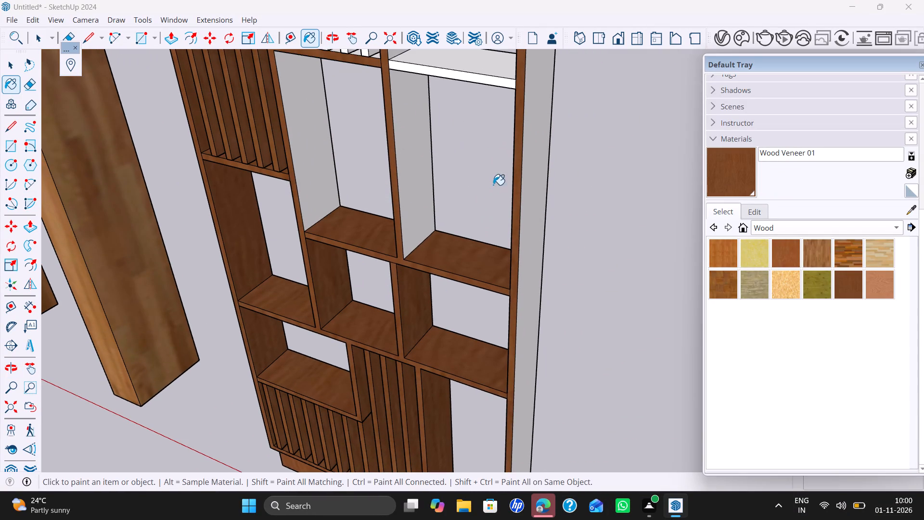
{"action": "left_click", "coordinate": [532, 139]}
{"action": "left_click", "coordinate": [430, 74]}
{"action": "left_click", "coordinate": [406, 92]}
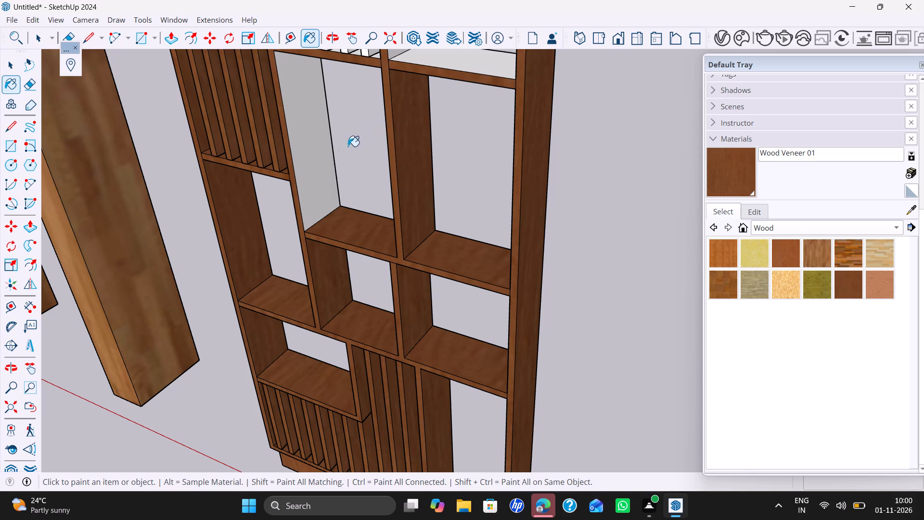
{"action": "left_click_drag", "start_coordinate": [319, 162], "coordinate": [314, 169]}
Paint the floors and side faces of the two top open bays and the unit's top face with Wood Veneer 01.
{"action": "scroll", "coordinate": [339, 239], "scroll_direction": "down", "scroll_amount": 2}
{"action": "middle_click_drag", "start_coordinate": [340, 240], "coordinate": [333, 333], "text": "shift"}
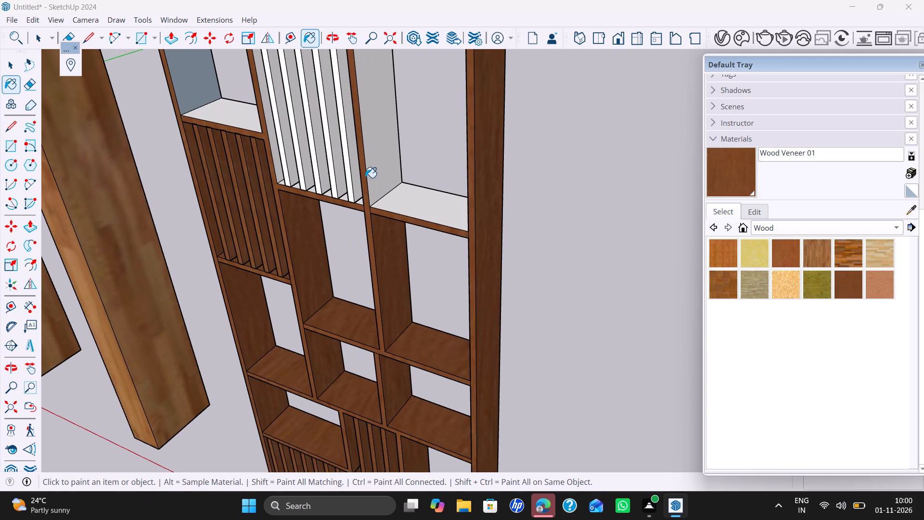
{"action": "left_click_drag", "start_coordinate": [375, 155], "coordinate": [381, 157]}
{"action": "left_click", "coordinate": [400, 206]}
{"action": "left_click", "coordinate": [199, 108]}
{"action": "left_click", "coordinate": [196, 84]}
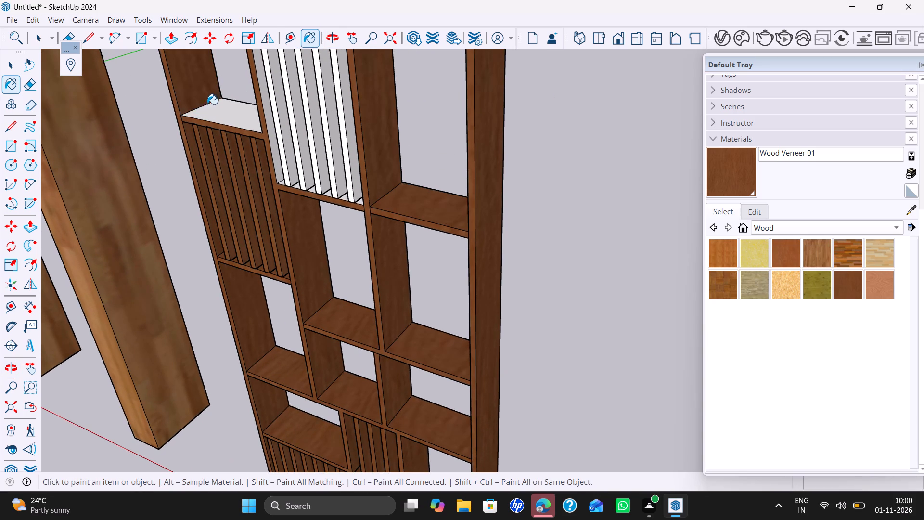
{"action": "left_click", "coordinate": [212, 109]}
{"action": "scroll", "coordinate": [213, 109], "scroll_direction": "down", "scroll_amount": 1, "text": "shift"}
{"action": "middle_click_drag", "start_coordinate": [213, 109], "coordinate": [215, 234], "text": "shift"}
{"action": "left_click", "coordinate": [228, 141]}
Paint the top middle bay's upper front edge, divider face, five uprights and floor with Wood Veneer 01.
{"action": "scroll", "coordinate": [260, 171], "scroll_direction": "up", "scroll_amount": 3}
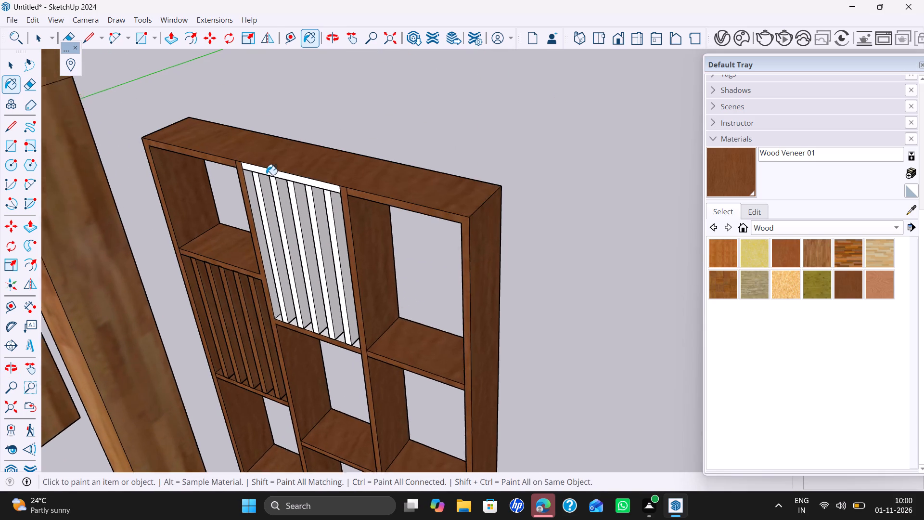
{"action": "left_click", "coordinate": [272, 172]}
{"action": "left_click", "coordinate": [259, 192]}
{"action": "left_click", "coordinate": [250, 193]}
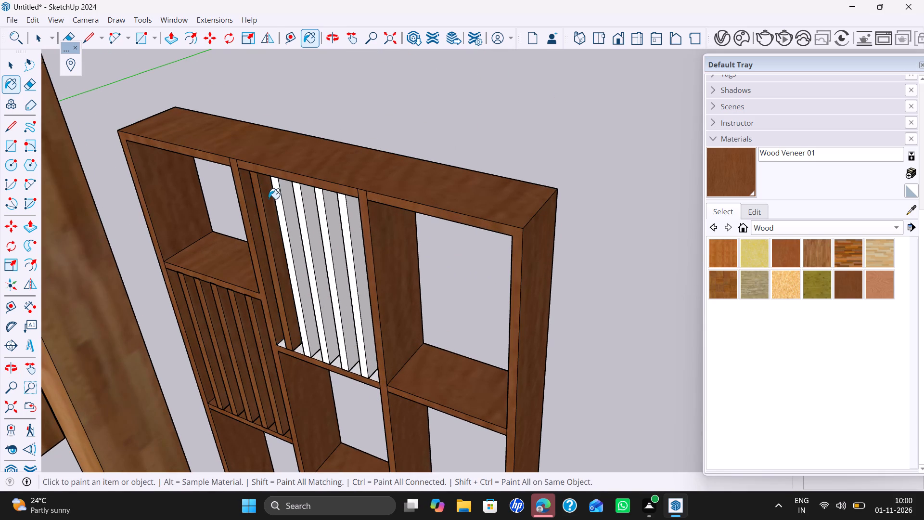
{"action": "left_click", "coordinate": [280, 206]}
{"action": "left_click", "coordinate": [295, 210]}
{"action": "left_click", "coordinate": [313, 220]}
{"action": "left_click", "coordinate": [324, 224]}
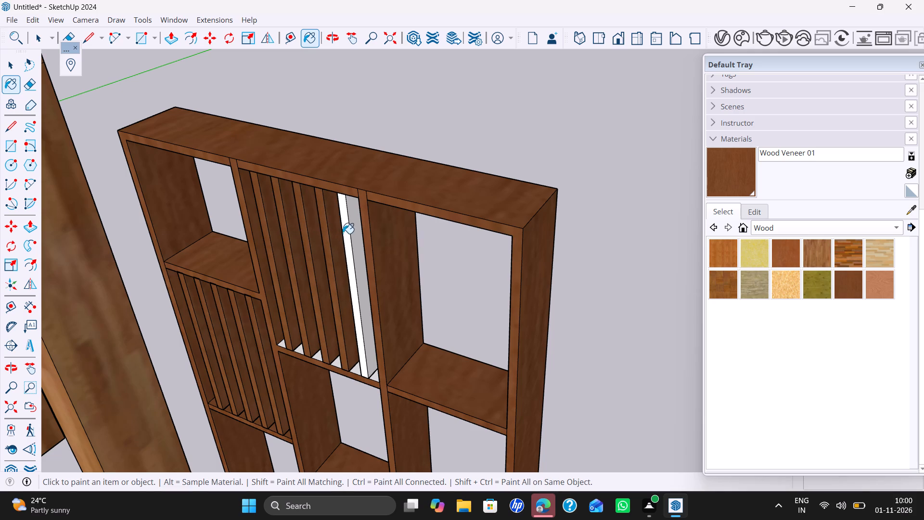
{"action": "left_click", "coordinate": [343, 234]}
{"action": "left_click_drag", "start_coordinate": [357, 254], "coordinate": [357, 263]}
{"action": "scroll", "coordinate": [367, 375], "scroll_direction": "up", "scroll_amount": 3}
{"action": "left_click", "coordinate": [375, 375]}
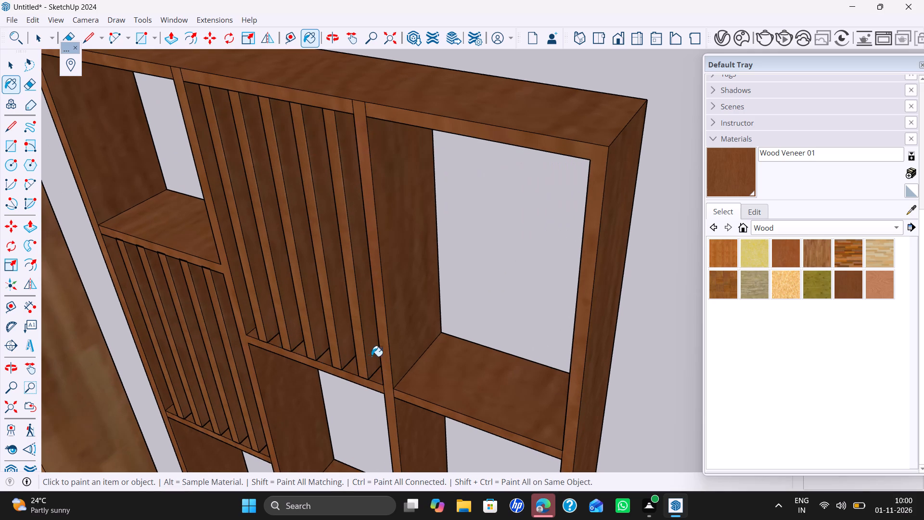
Paint the undersides above the top bays, the upper slatted bay and the two open bays below with Wood Veneer 01.
{"action": "middle_click_drag", "start_coordinate": [384, 305], "coordinate": [462, 173]}
{"action": "left_click", "coordinate": [487, 179]}
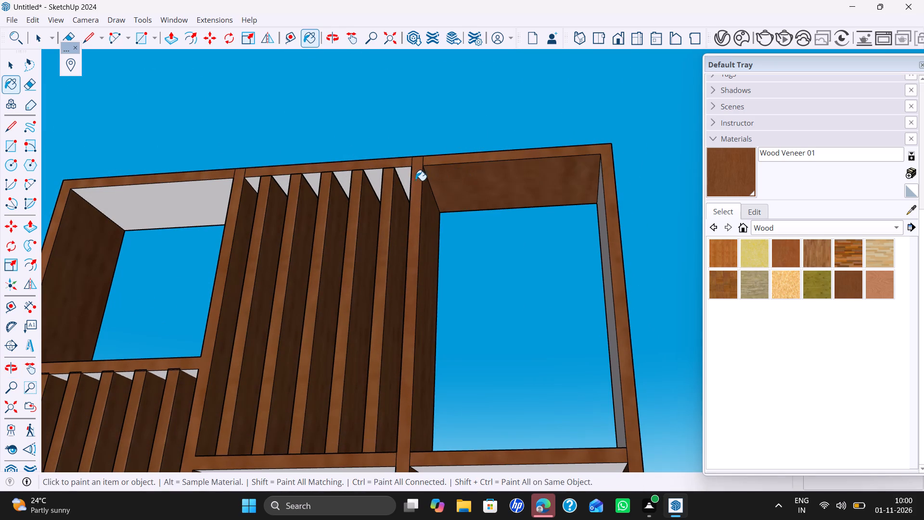
{"action": "left_click", "coordinate": [412, 179]}
{"action": "left_click_drag", "start_coordinate": [174, 202], "coordinate": [174, 213]}
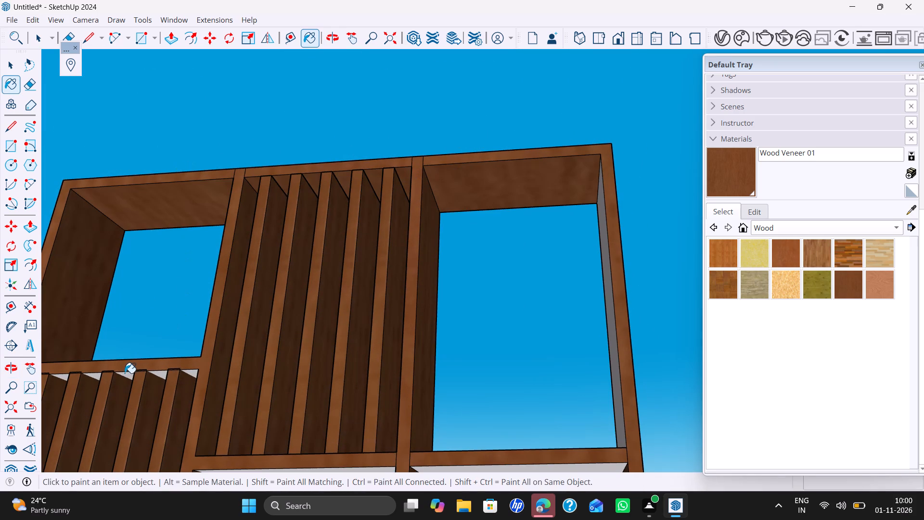
{"action": "left_click", "coordinate": [127, 374]}
{"action": "scroll", "coordinate": [199, 365], "scroll_direction": "down", "scroll_amount": 3}
{"action": "middle_click_drag", "start_coordinate": [212, 359], "coordinate": [207, 118], "text": "shift"}
{"action": "left_click", "coordinate": [292, 229]}
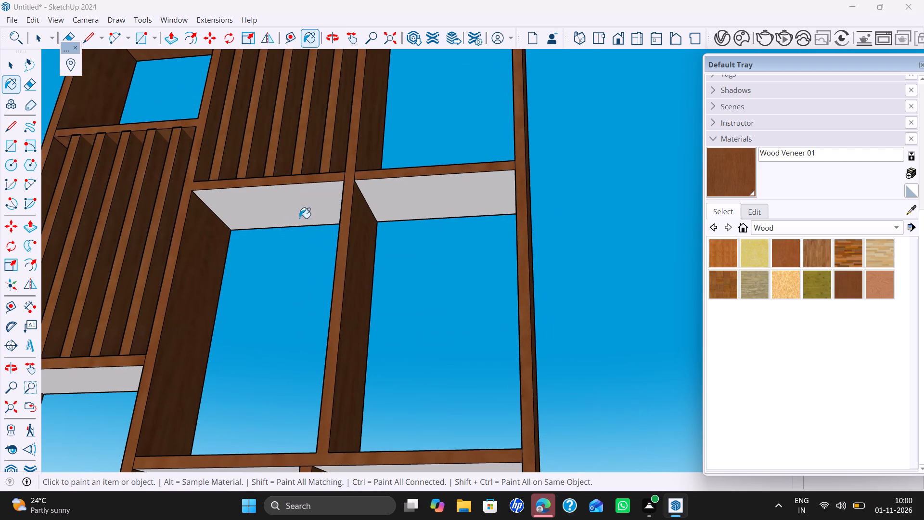
{"action": "left_click", "coordinate": [366, 206]}
{"action": "left_click", "coordinate": [325, 204]}
{"action": "left_click", "coordinate": [434, 196]}
Paint the shelf undersides above the tall open bay, the two small middle bays and the lower tall bay with Wood Veneer 01.
{"action": "scroll", "coordinate": [388, 251], "scroll_direction": "down", "scroll_amount": 3}
{"action": "middle_click_drag", "start_coordinate": [385, 253], "coordinate": [381, 234], "text": "shift"}
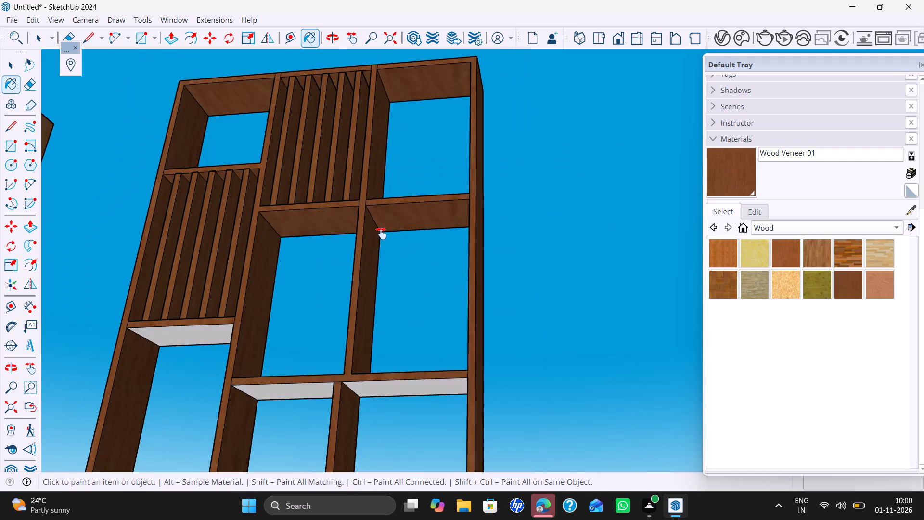
{"action": "middle_click_drag", "start_coordinate": [381, 234], "coordinate": [424, 146], "text": "shift"}
{"action": "left_click", "coordinate": [245, 224]}
{"action": "left_click", "coordinate": [343, 274]}
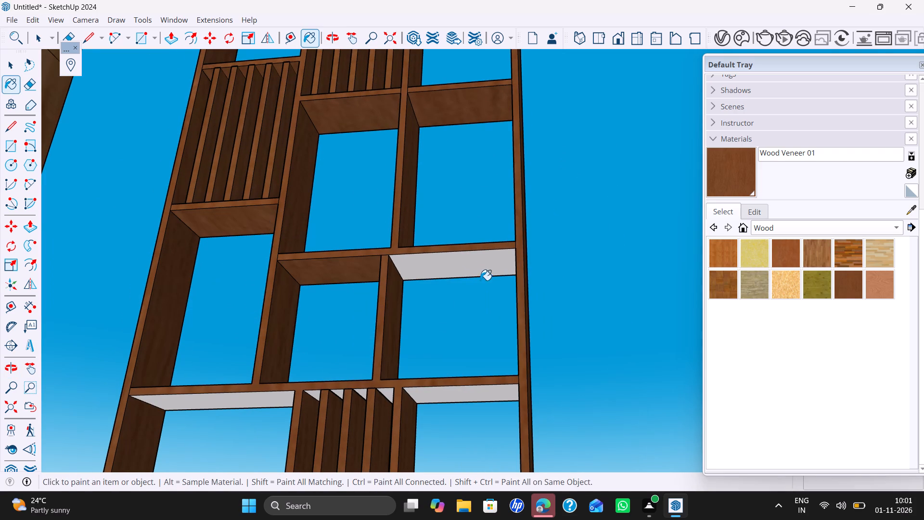
{"action": "left_click", "coordinate": [471, 272]}
{"action": "left_click", "coordinate": [415, 405]}
{"action": "left_click", "coordinate": [415, 394]}
Paint the undersides above the lower narrow slatted bay, the wide open bay and the bottom slatted bay with Wood Veneer 01.
{"action": "scroll", "coordinate": [414, 382], "scroll_direction": "down", "scroll_amount": 2}
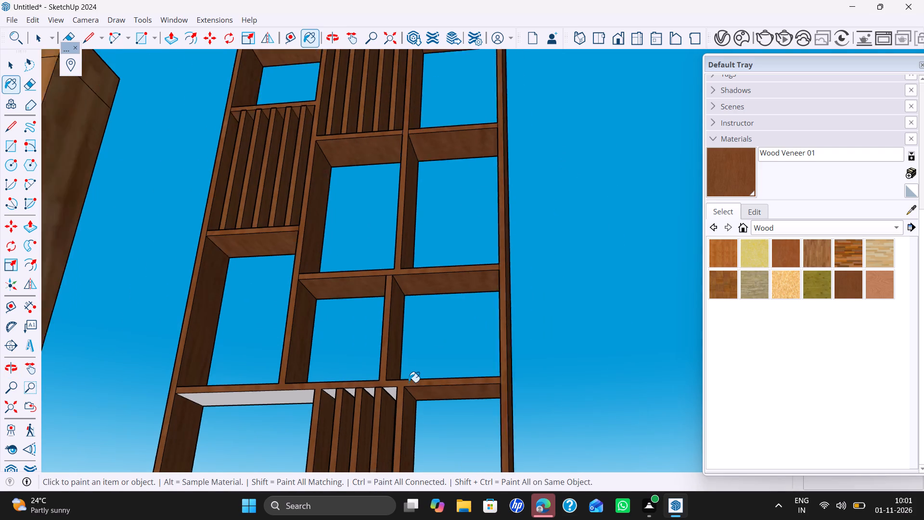
{"action": "scroll", "coordinate": [409, 382], "scroll_direction": "down", "scroll_amount": 1}
{"action": "middle_click_drag", "start_coordinate": [405, 372], "coordinate": [409, 235], "text": "shift"}
{"action": "scroll", "coordinate": [405, 272], "scroll_direction": "down", "scroll_amount": 1, "text": "shift"}
{"action": "scroll", "coordinate": [306, 258], "scroll_direction": "up", "scroll_amount": 4}
{"action": "left_click", "coordinate": [377, 236]}
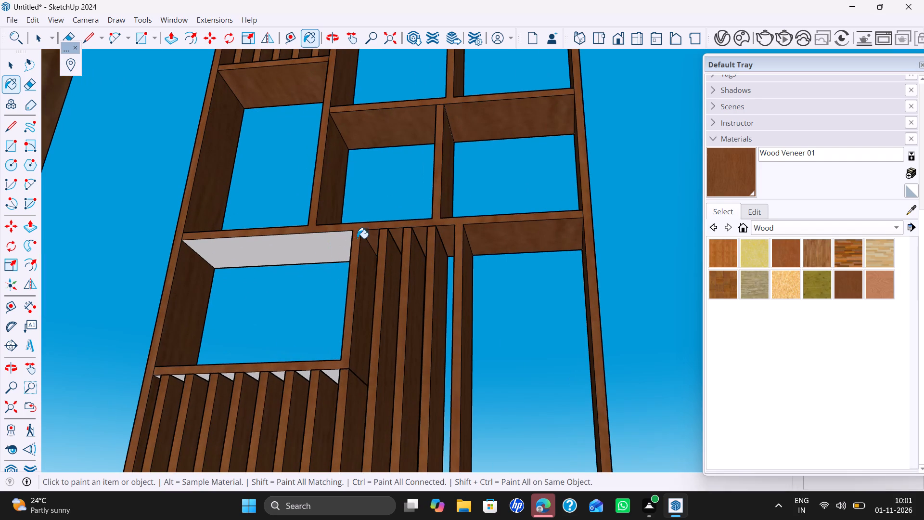
{"action": "left_click", "coordinate": [346, 241]}
{"action": "scroll", "coordinate": [323, 374], "scroll_direction": "up", "scroll_amount": 1}
{"action": "left_click", "coordinate": [331, 372]}
Paint the underside of the unit's bottom panel and the plinth's underside and both end faces with Wood Veneer 01.
{"action": "scroll", "coordinate": [359, 358], "scroll_direction": "down", "scroll_amount": 6}
{"action": "middle_click_drag", "start_coordinate": [359, 345], "coordinate": [355, 332], "text": "shift"}
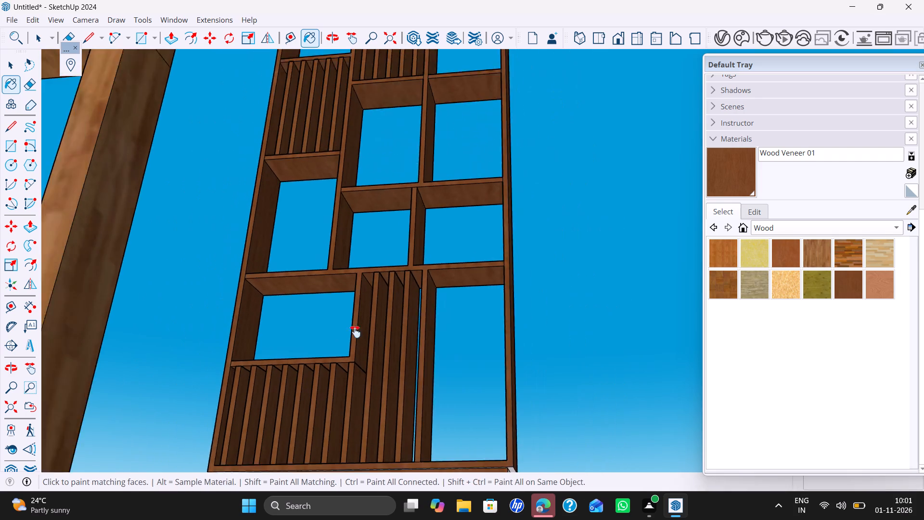
{"action": "middle_click_drag", "start_coordinate": [355, 332], "coordinate": [371, 171], "text": "shift"}
{"action": "scroll", "coordinate": [511, 284], "scroll_direction": "up", "scroll_amount": 4}
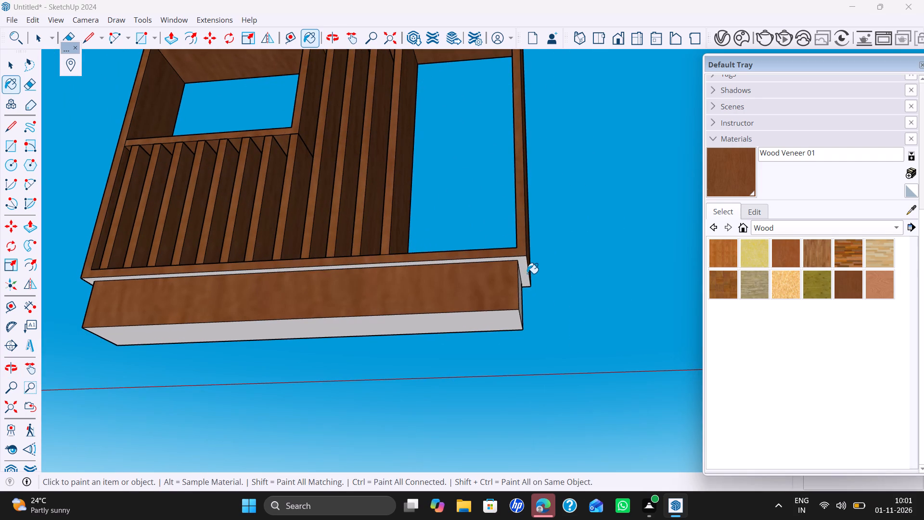
{"action": "left_click", "coordinate": [527, 273]}
{"action": "left_click", "coordinate": [503, 315]}
{"action": "middle_click_drag", "start_coordinate": [502, 307], "coordinate": [273, 308]}
{"action": "scroll", "coordinate": [424, 297], "scroll_direction": "up", "scroll_amount": 1}
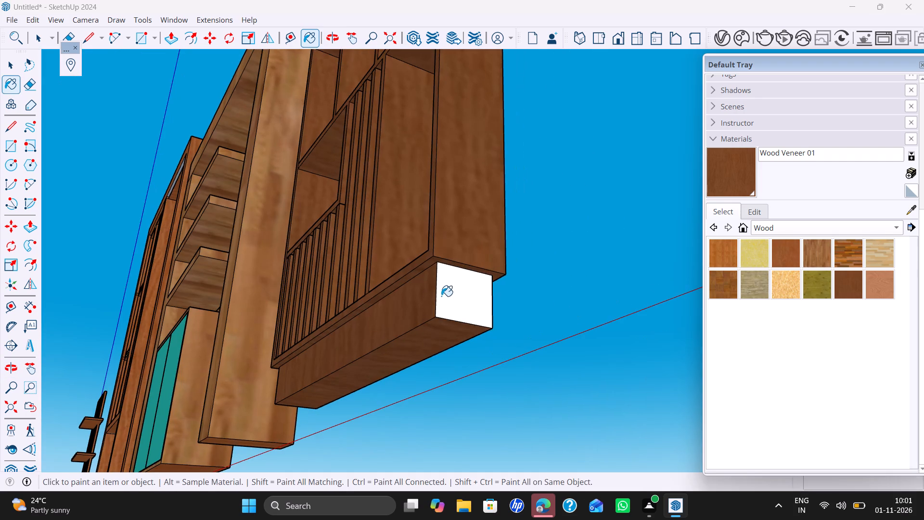
{"action": "left_click", "coordinate": [446, 296]}
{"action": "middle_click_drag", "start_coordinate": [240, 302], "coordinate": [376, 269]}
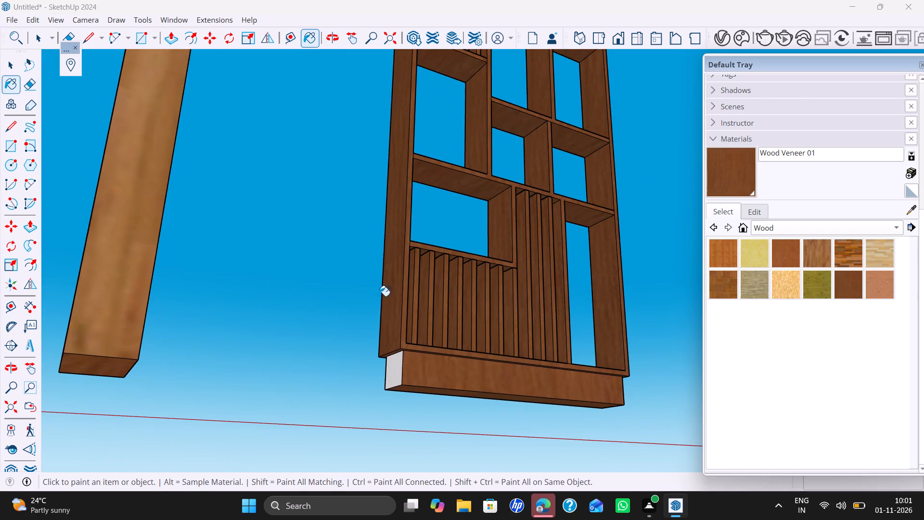
{"action": "left_click", "coordinate": [398, 369]}
On the unit's opposite side, paint the bottom panel's edge and the lower bays' divider and shelf edges with Wood Veneer 01.
{"action": "scroll", "coordinate": [397, 367], "scroll_direction": "up", "scroll_amount": 6}
{"action": "middle_click_drag", "start_coordinate": [447, 367], "coordinate": [611, 355]}
{"action": "middle_click_drag", "start_coordinate": [476, 350], "coordinate": [479, 349]}
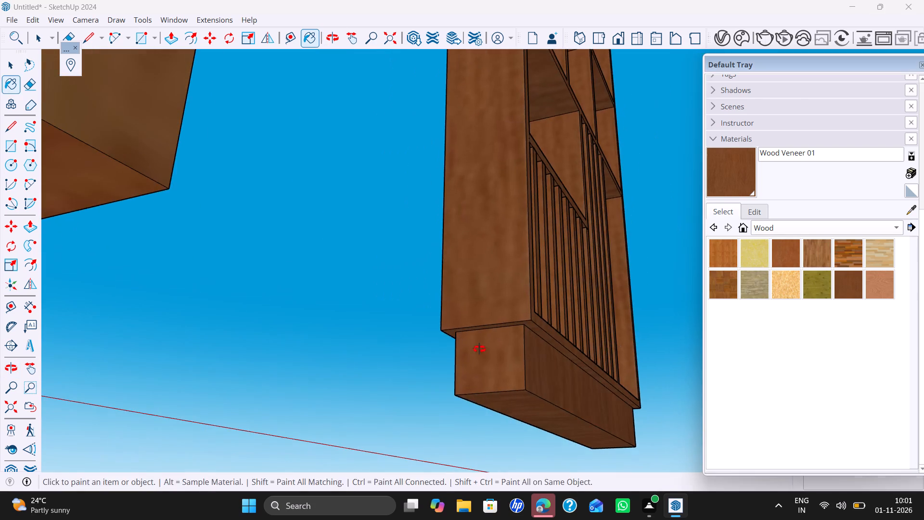
{"action": "middle_click_drag", "start_coordinate": [479, 349], "coordinate": [650, 370]}
{"action": "left_click", "coordinate": [528, 392]}
{"action": "left_click", "coordinate": [528, 374]}
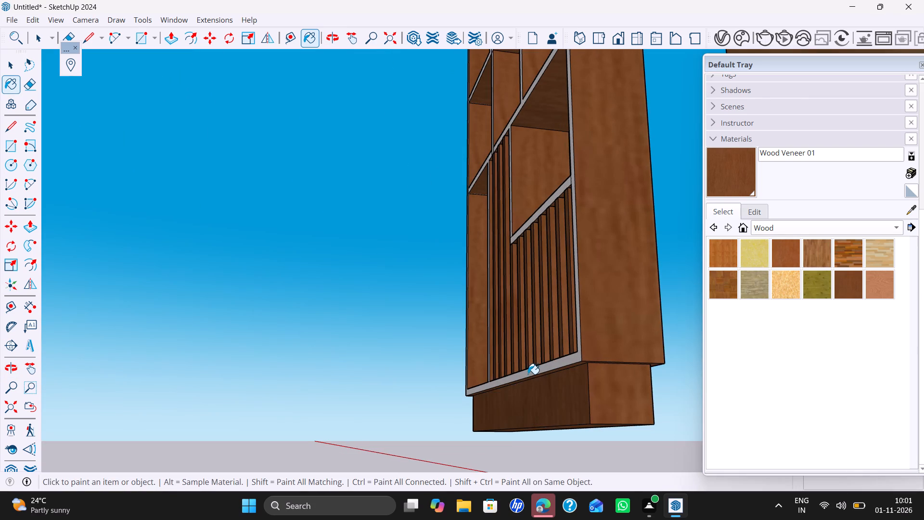
{"action": "middle_click_drag", "start_coordinate": [478, 338], "coordinate": [538, 428]}
{"action": "middle_click_drag", "start_coordinate": [478, 354], "coordinate": [435, 408]}
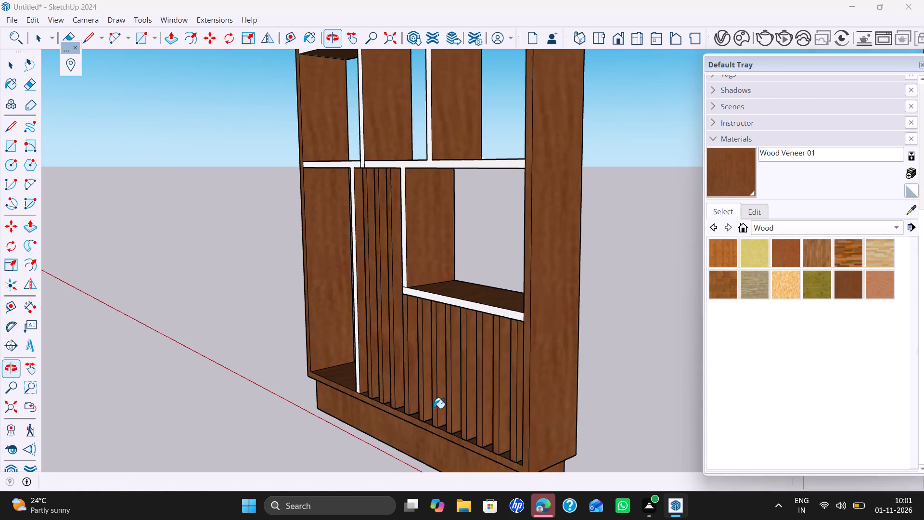
{"action": "middle_click_drag", "start_coordinate": [438, 409], "coordinate": [547, 425]}
{"action": "scroll", "coordinate": [317, 365], "scroll_direction": "up", "scroll_amount": 3}
{"action": "left_click", "coordinate": [349, 337]}
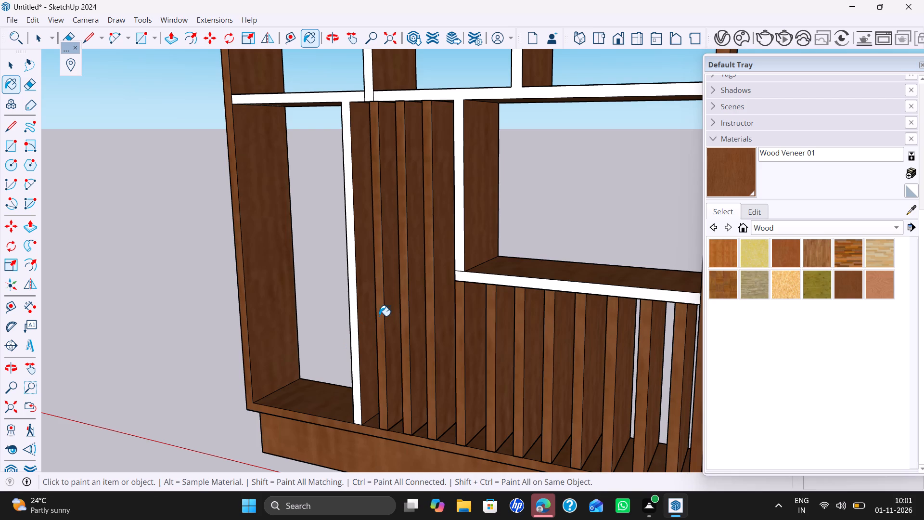
{"action": "left_click", "coordinate": [353, 329]}
{"action": "left_click", "coordinate": [477, 281]}
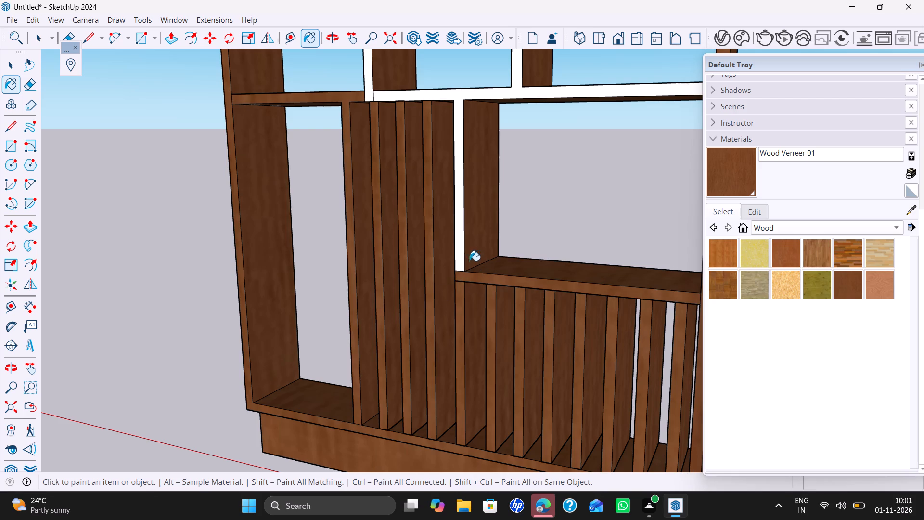
{"action": "left_click", "coordinate": [459, 251]}
Paint the opposite-side edges of the middle bays' shelves and dividers and the upper slatted bay's frame with Wood Veneer 01.
{"action": "scroll", "coordinate": [459, 251], "scroll_direction": "down", "scroll_amount": 5}
{"action": "middle_click_drag", "start_coordinate": [459, 251], "coordinate": [458, 403], "text": "shift"}
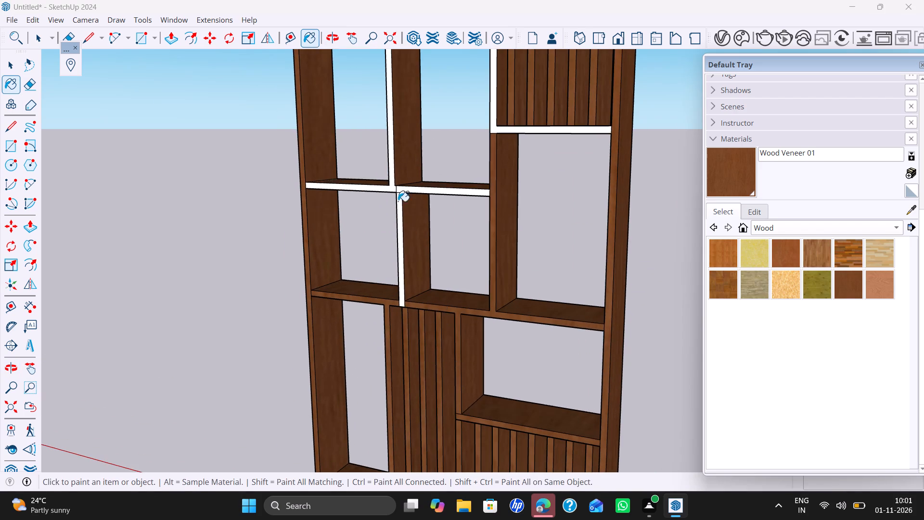
{"action": "scroll", "coordinate": [398, 186], "scroll_direction": "up", "scroll_amount": 3}
{"action": "left_click", "coordinate": [403, 194]}
{"action": "left_click", "coordinate": [385, 191]}
{"action": "left_click", "coordinate": [401, 191]}
{"action": "scroll", "coordinate": [401, 191], "scroll_direction": "up", "scroll_amount": 1}
{"action": "scroll", "coordinate": [431, 198], "scroll_direction": "down", "scroll_amount": 2}
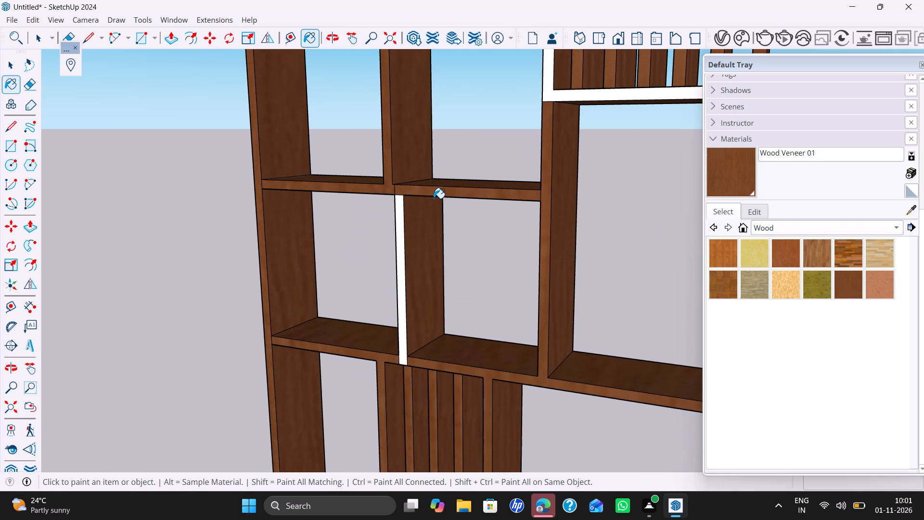
{"action": "scroll", "coordinate": [434, 198], "scroll_direction": "down", "scroll_amount": 2}
{"action": "left_click", "coordinate": [412, 219]}
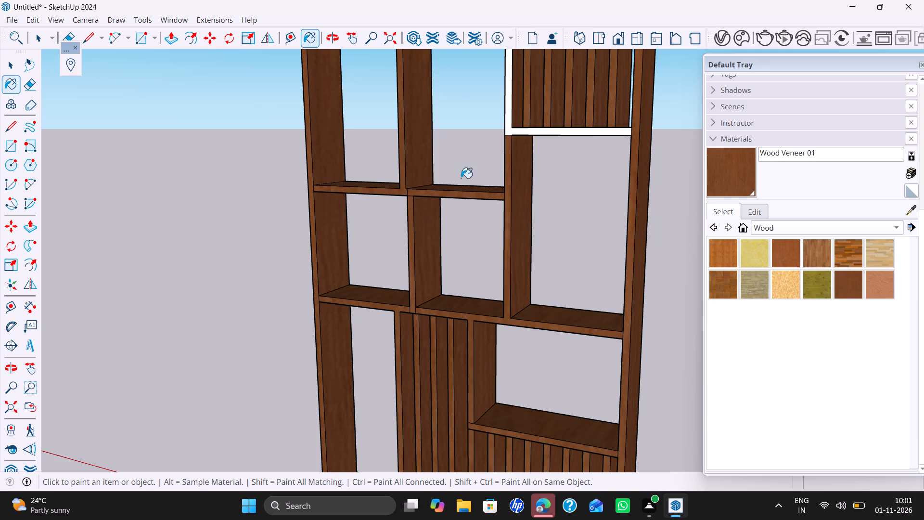
{"action": "left_click", "coordinate": [510, 127]}
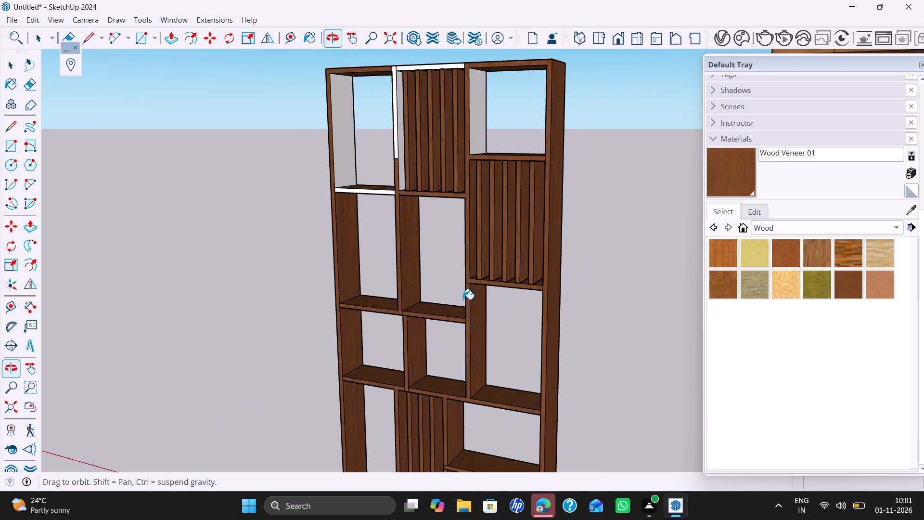
Paint the top bays' remaining opposite-side shelf, divider and top edges and unpainted inner side faces with Wood Veneer 01.
{"action": "scroll", "coordinate": [385, 200], "scroll_direction": "up", "scroll_amount": 5}
{"action": "left_click", "coordinate": [387, 200]}
{"action": "left_click", "coordinate": [404, 123]}
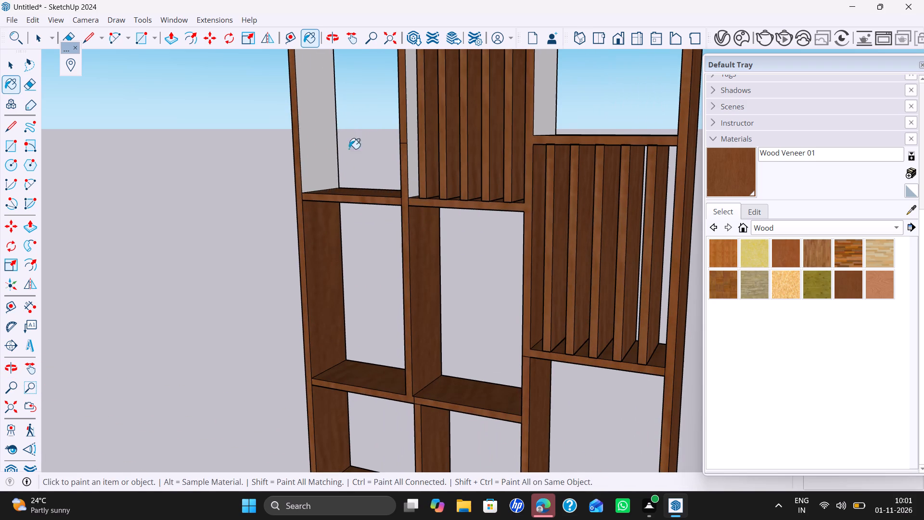
{"action": "left_click", "coordinate": [328, 155]}
{"action": "left_click", "coordinate": [413, 169]}
{"action": "scroll", "coordinate": [413, 169], "scroll_direction": "down", "scroll_amount": 5}
{"action": "middle_click_drag", "start_coordinate": [412, 176], "coordinate": [391, 255], "text": "shift"}
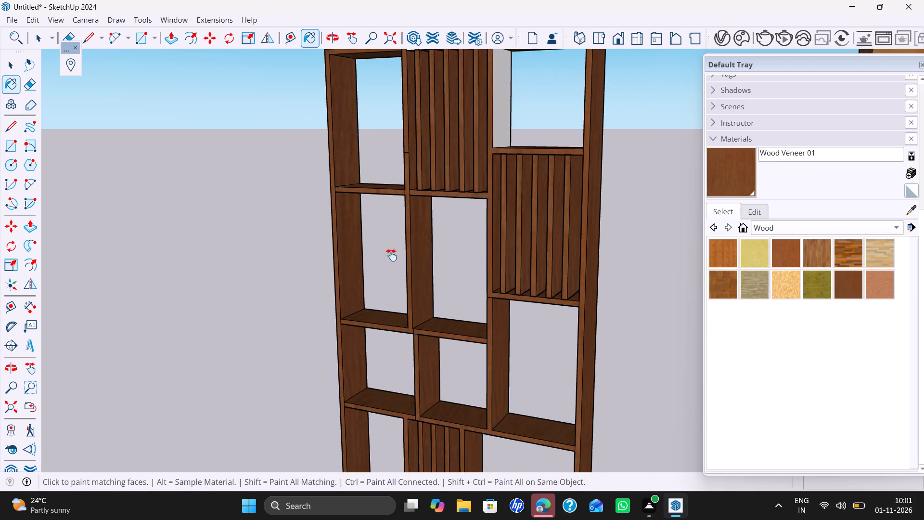
{"action": "middle_click_drag", "start_coordinate": [391, 255], "coordinate": [381, 335], "text": "shift"}
{"action": "scroll", "coordinate": [394, 230], "scroll_direction": "up", "scroll_amount": 4}
{"action": "left_click", "coordinate": [398, 222]}
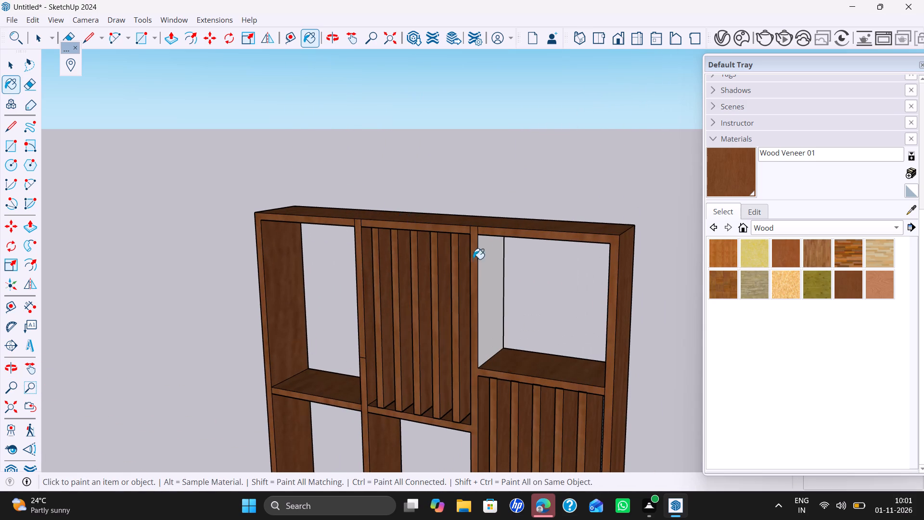
{"action": "left_click", "coordinate": [481, 276]}
Examine the painted partition unit from several sides, above and below for unpainted faces, and leave the Paint Bucket tool.
{"action": "scroll", "coordinate": [390, 275], "scroll_direction": "down", "scroll_amount": 1}
{"action": "middle_click_drag", "start_coordinate": [388, 275], "coordinate": [423, 213]}
{"action": "middle_click_drag", "start_coordinate": [431, 247], "coordinate": [581, 222]}
{"action": "scroll", "coordinate": [519, 269], "scroll_direction": "down", "scroll_amount": 6}
{"action": "middle_click_drag", "start_coordinate": [511, 297], "coordinate": [490, 161], "text": "shift"}
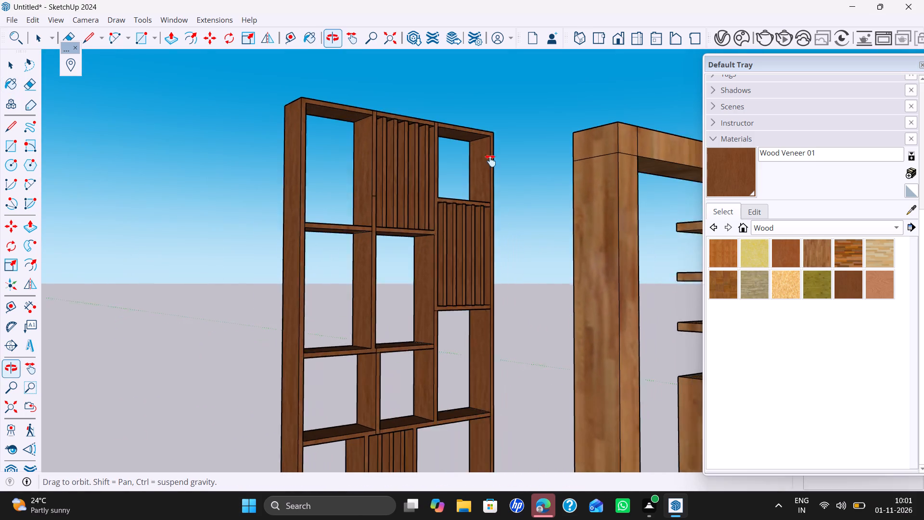
{"action": "middle_click_drag", "start_coordinate": [490, 161], "coordinate": [491, 159], "text": "shift"}
{"action": "middle_click_drag", "start_coordinate": [449, 324], "coordinate": [468, 421]}
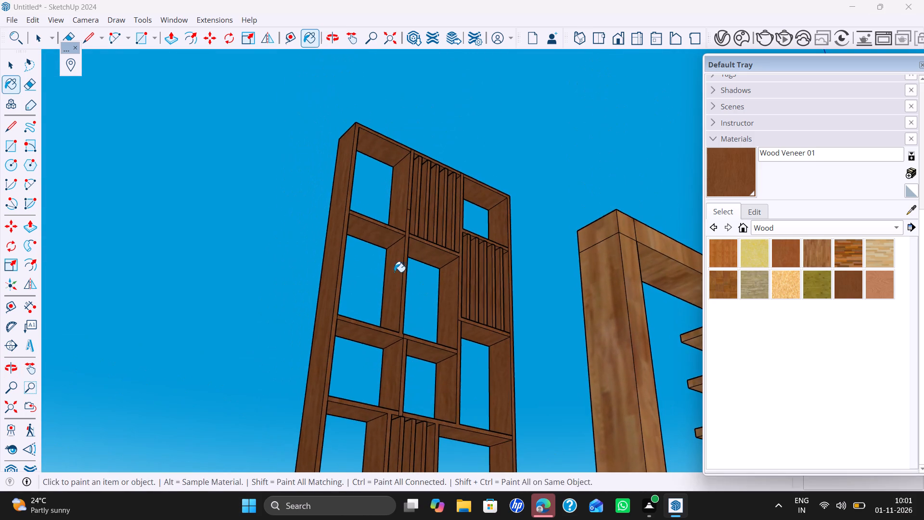
{"action": "middle_click_drag", "start_coordinate": [394, 273], "coordinate": [556, 429]}
{"action": "middle_click_drag", "start_coordinate": [517, 366], "coordinate": [401, 280], "text": "shift"}
{"action": "middle_click_drag", "start_coordinate": [406, 296], "coordinate": [536, 301]}
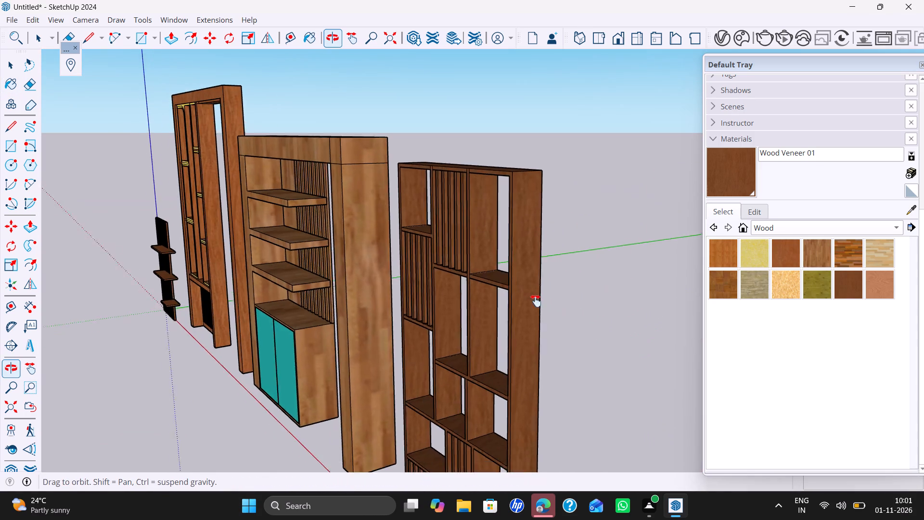
{"action": "middle_click_drag", "start_coordinate": [536, 301], "coordinate": [434, 289]}
{"action": "middle_click_drag", "start_coordinate": [337, 289], "coordinate": [437, 237]}
{"action": "scroll", "coordinate": [430, 290], "scroll_direction": "down", "scroll_amount": 3}
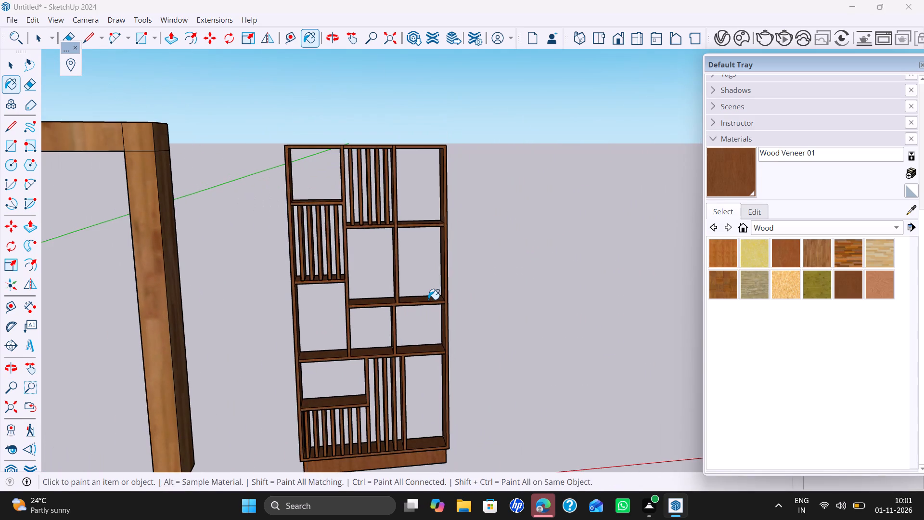
{"action": "key", "text": "space"}
{"action": "scroll", "coordinate": [446, 319], "scroll_direction": "down", "scroll_amount": 2}
{"action": "double_click", "coordinate": [535, 363]}
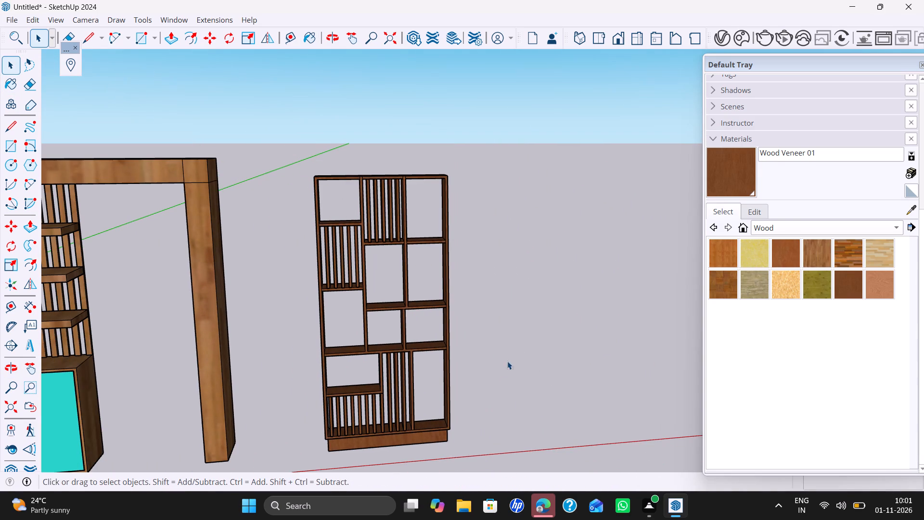
{"action": "scroll", "coordinate": [534, 427], "scroll_direction": "down", "scroll_amount": 3}
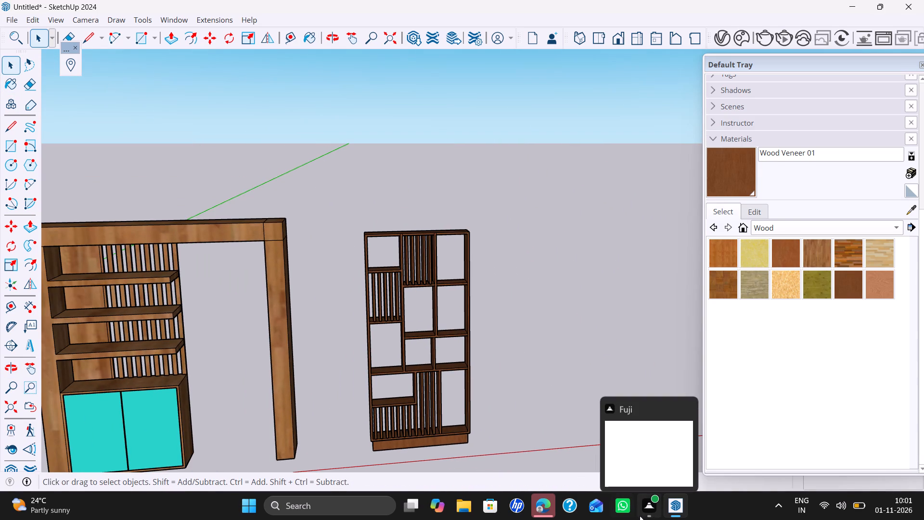
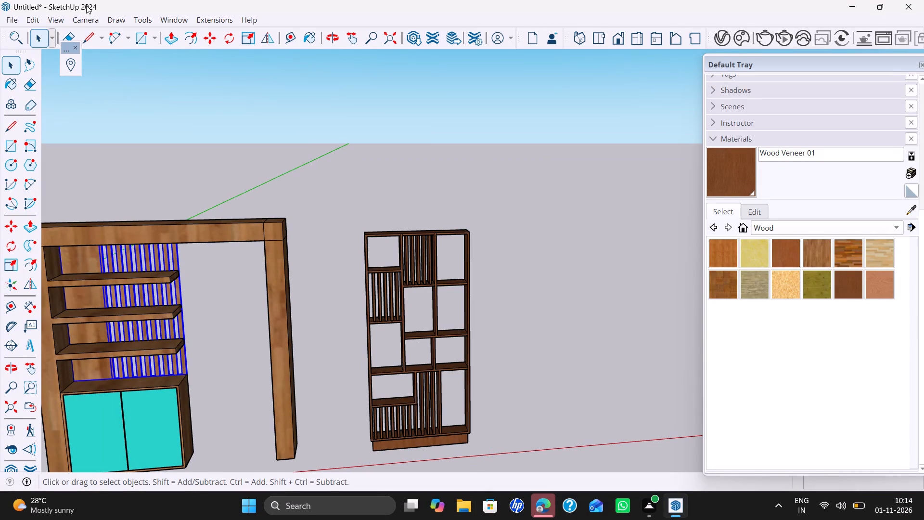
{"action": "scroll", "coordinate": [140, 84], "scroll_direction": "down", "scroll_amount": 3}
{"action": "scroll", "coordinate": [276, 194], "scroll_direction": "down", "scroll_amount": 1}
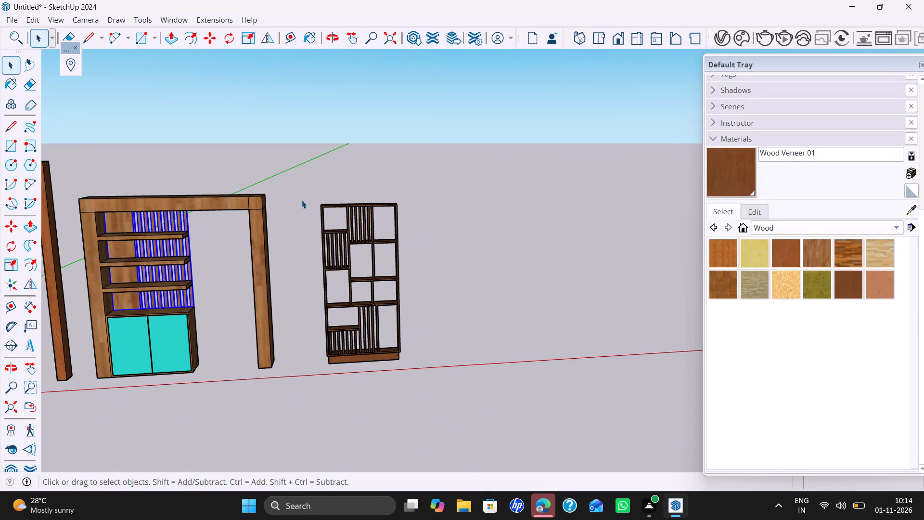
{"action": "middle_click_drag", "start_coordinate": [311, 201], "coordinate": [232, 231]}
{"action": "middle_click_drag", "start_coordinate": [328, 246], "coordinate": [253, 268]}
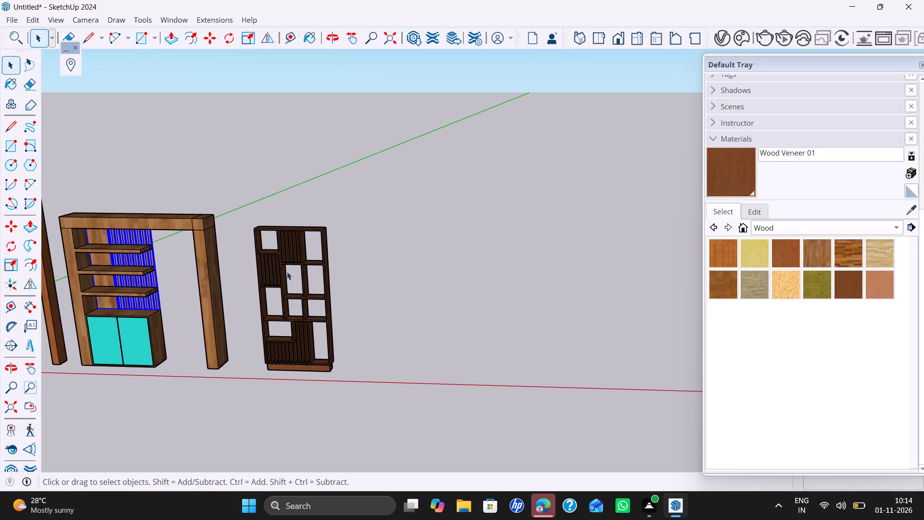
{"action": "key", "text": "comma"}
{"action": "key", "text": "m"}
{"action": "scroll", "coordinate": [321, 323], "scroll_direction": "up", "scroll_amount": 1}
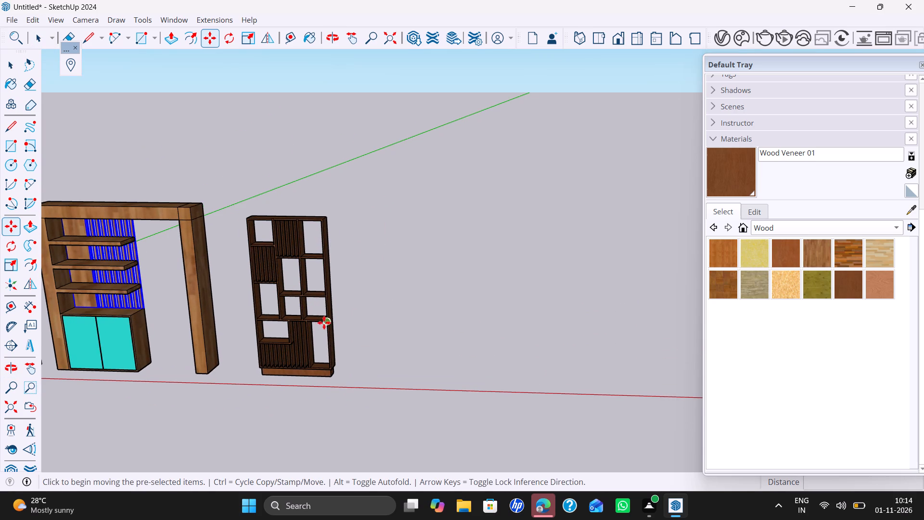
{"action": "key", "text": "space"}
Draw a vertical rectangular face 3' wide and 7' high with the Line tool, beside the slatted bookshelf.
{"action": "key", "text": "l"}
{"action": "scroll", "coordinate": [325, 344], "scroll_direction": "up", "scroll_amount": 1}
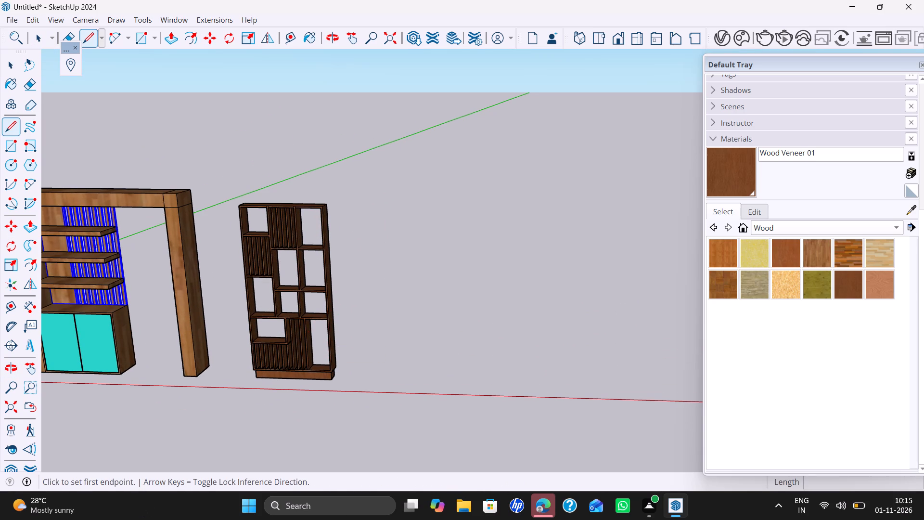
{"action": "scroll", "coordinate": [312, 514], "scroll_direction": "down", "scroll_amount": 2}
{"action": "middle_click_drag", "start_coordinate": [353, 395], "coordinate": [324, 452], "text": "shift"}
{"action": "scroll", "coordinate": [330, 440], "scroll_direction": "up", "scroll_amount": 5}
{"action": "middle_click_drag", "start_coordinate": [328, 444], "coordinate": [334, 444]}
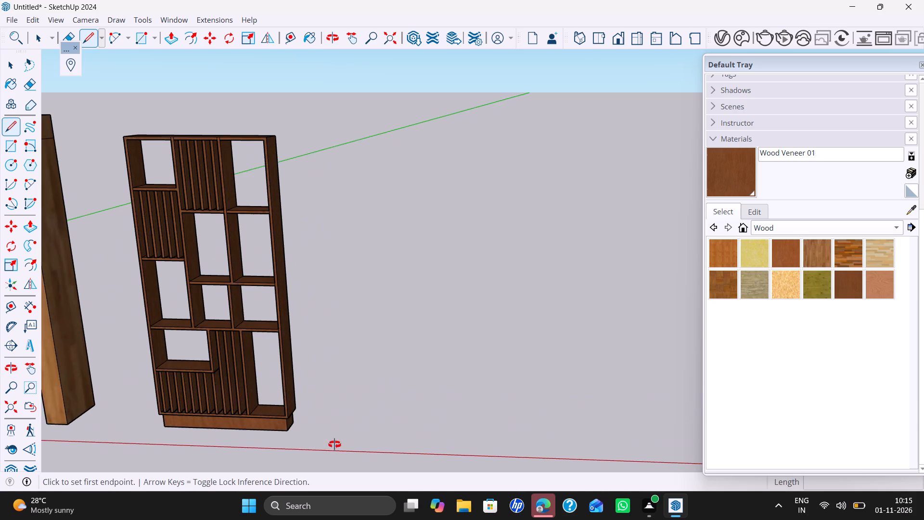
{"action": "middle_click_drag", "start_coordinate": [334, 444], "coordinate": [363, 416]}
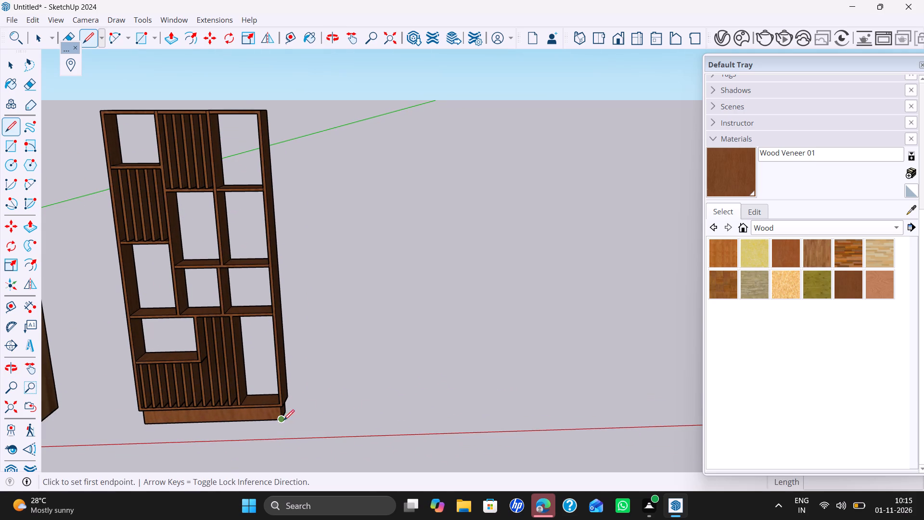
{"action": "left_click", "coordinate": [340, 416]}
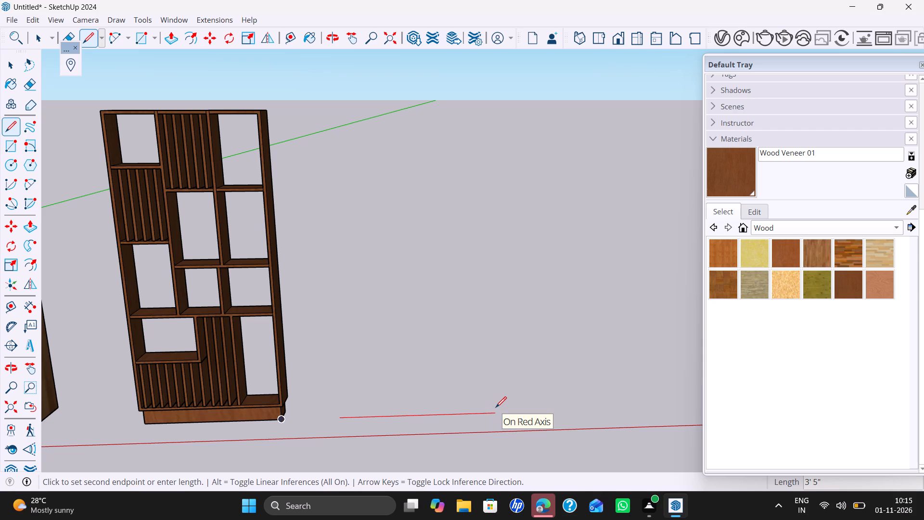
{"action": "type", "text": "3'"}
{"action": "key", "text": "Return"}
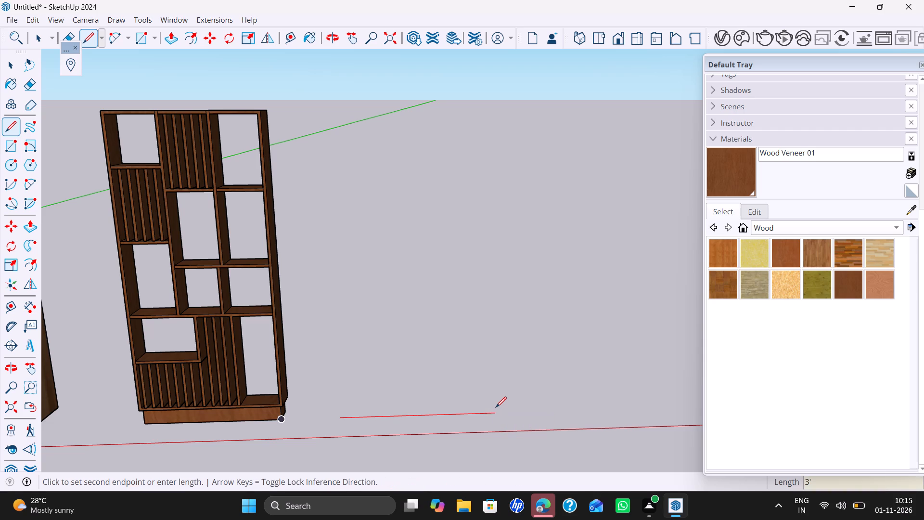
{"action": "key", "text": "Up"}
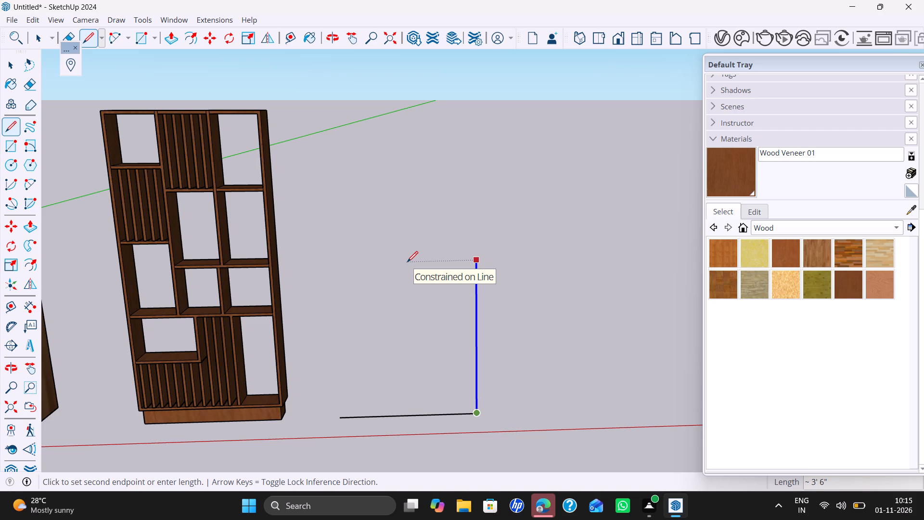
{"action": "type", "text": "7'"}
{"action": "key", "text": "Return"}
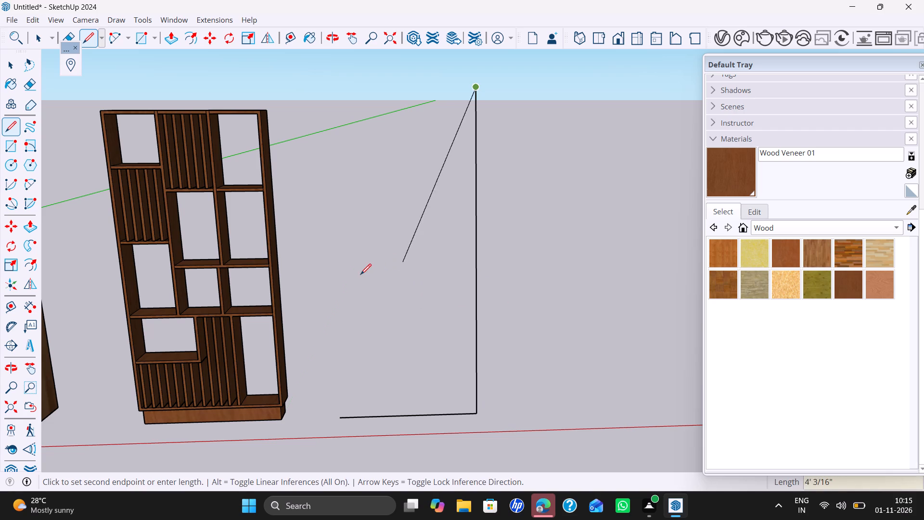
{"action": "key", "text": "Left"}
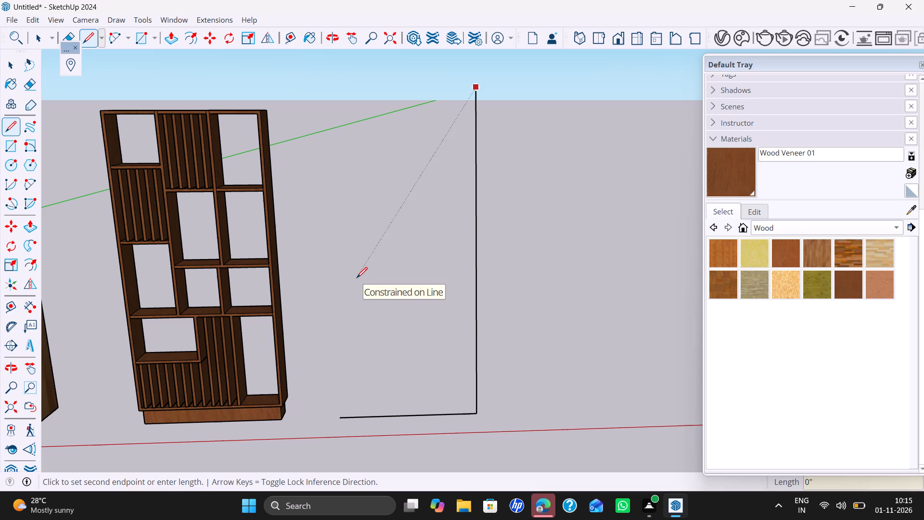
{"action": "key", "text": "Right"}
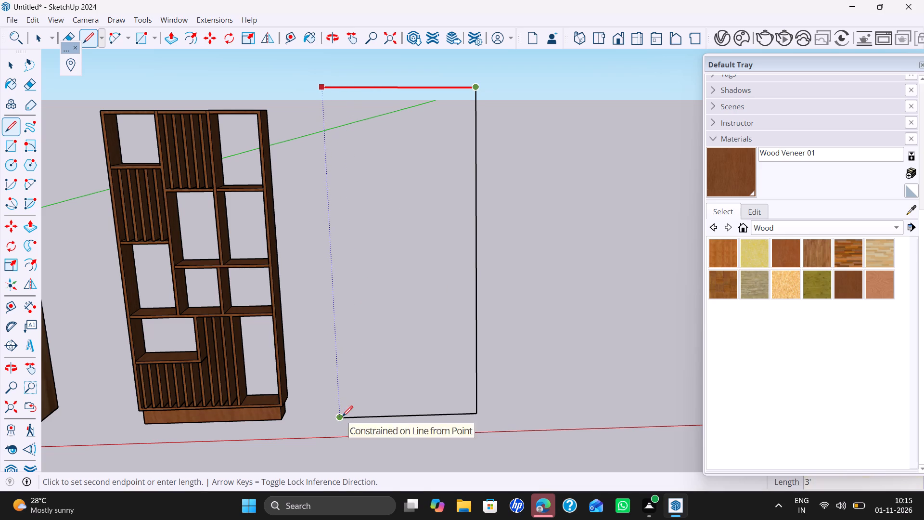
{"action": "left_click", "coordinate": [342, 416]}
{"action": "left_click", "coordinate": [339, 418]}
{"action": "key", "text": "space"}
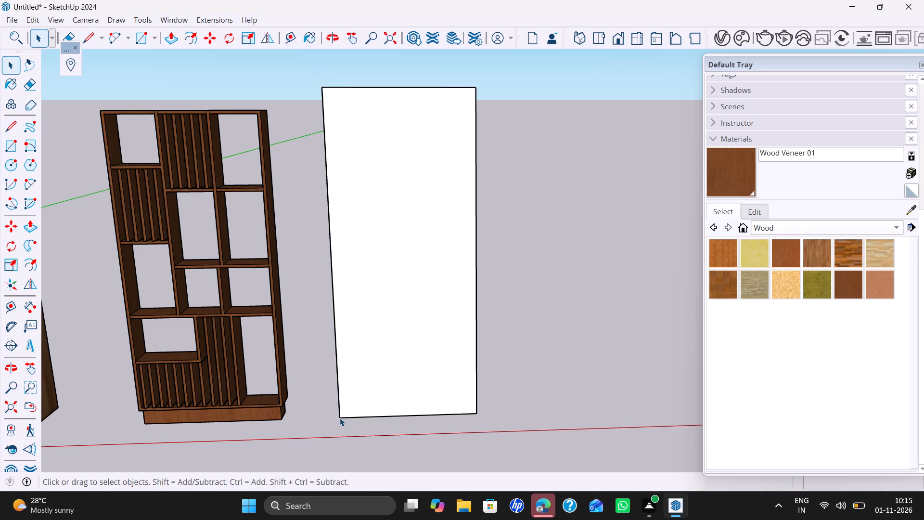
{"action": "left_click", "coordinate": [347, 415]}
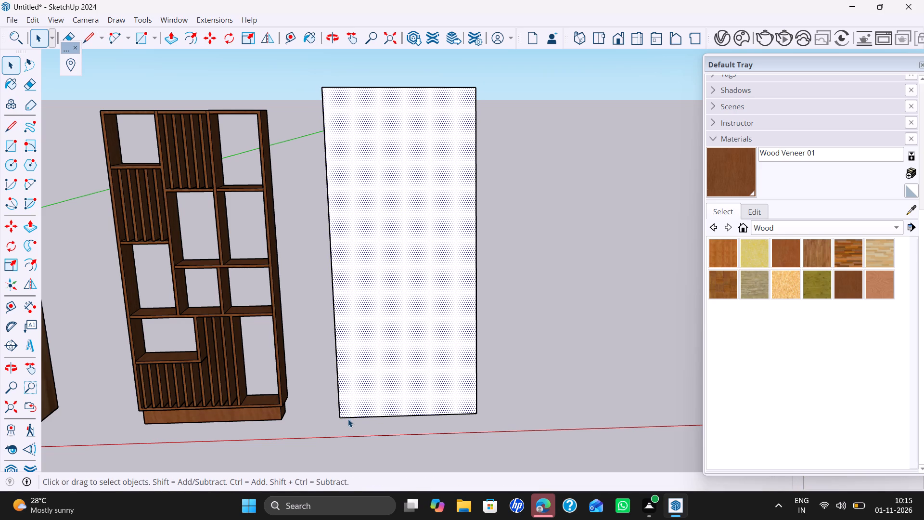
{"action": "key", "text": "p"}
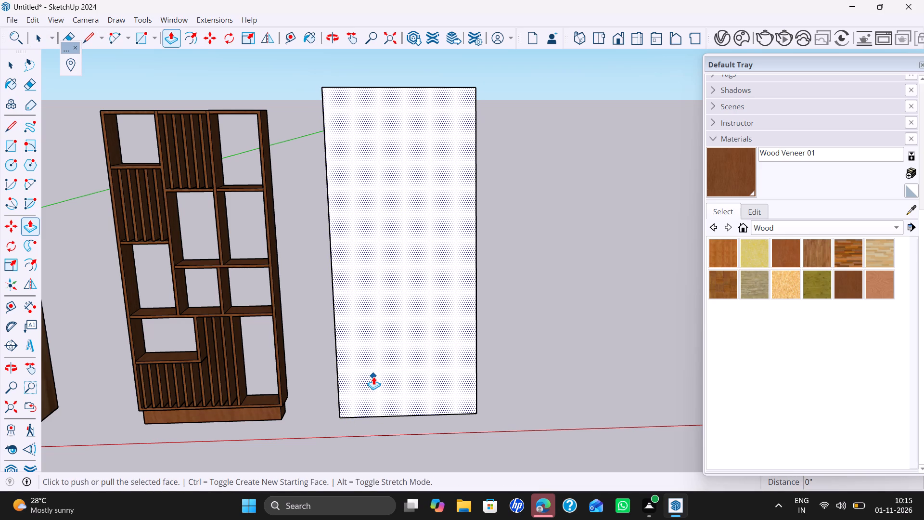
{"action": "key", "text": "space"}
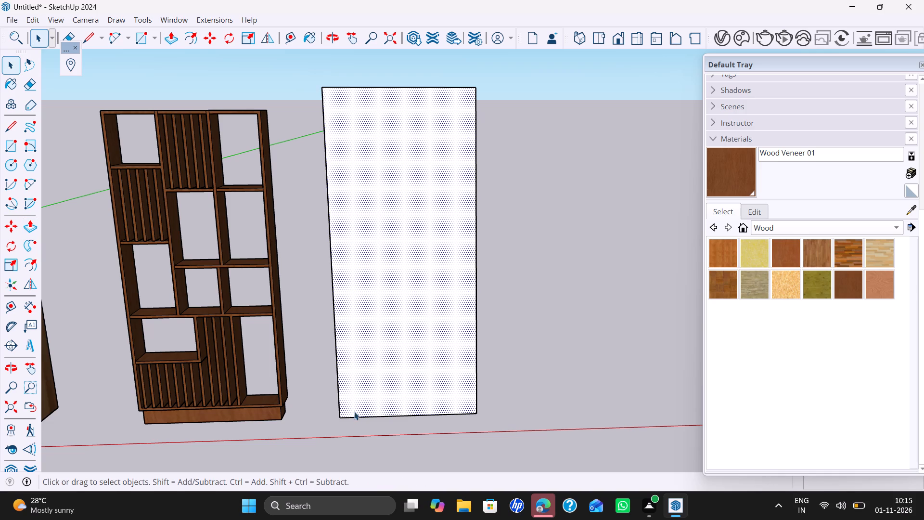
Copy the new panel's bottom edge 2" upward.
{"action": "left_click", "coordinate": [353, 419]}
{"action": "key", "text": "m"}
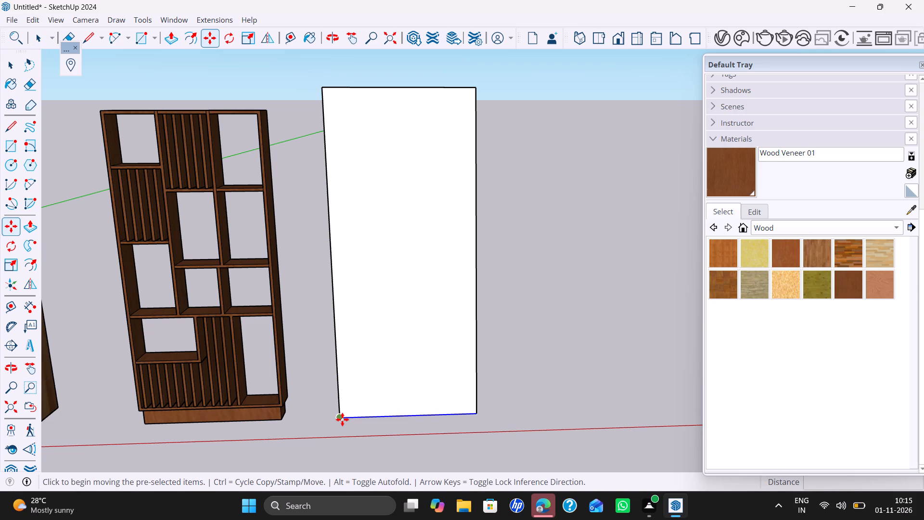
{"action": "left_click", "coordinate": [341, 420], "text": "ctrl"}
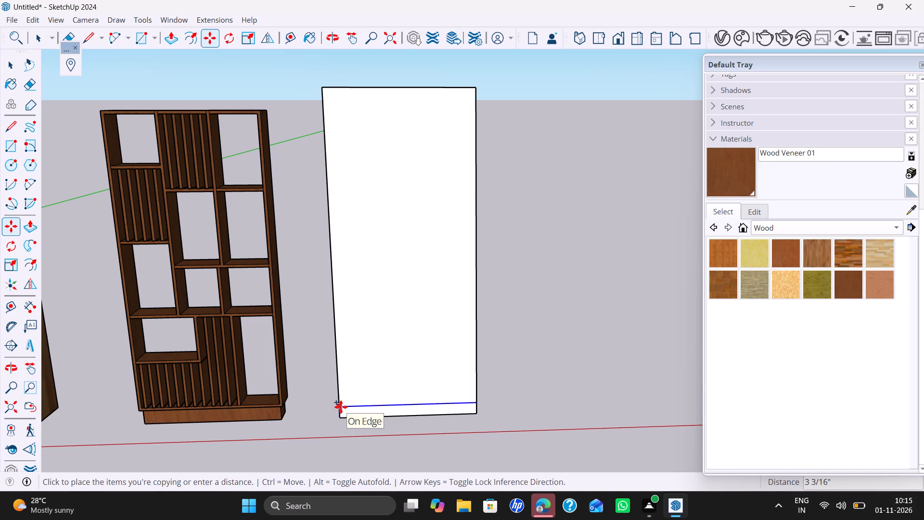
{"action": "key", "text": "5"}
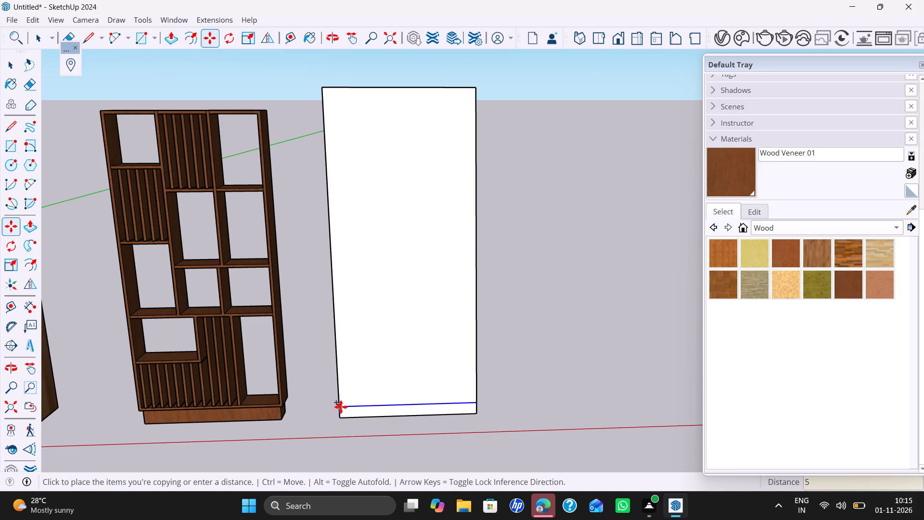
{"action": "key", "text": "BackSpace"}
{"action": "type", "text": "2\""}
{"action": "key", "text": "Return"}
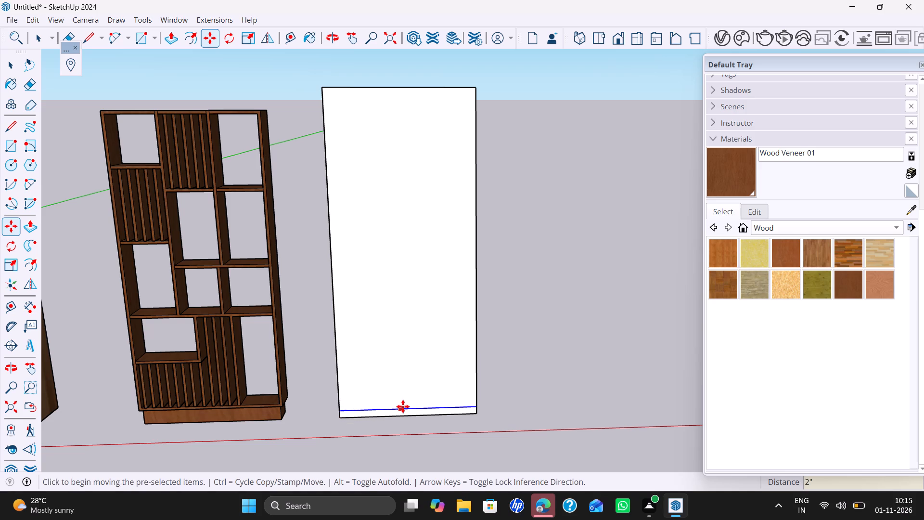
{"action": "key", "text": "space"}
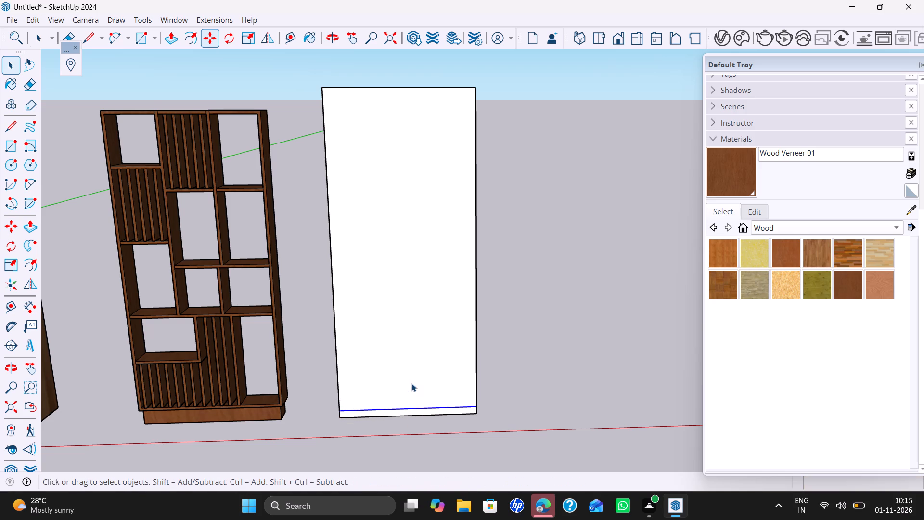
Copy the panel's top edge 2" downward.
{"action": "left_click", "coordinate": [410, 86]}
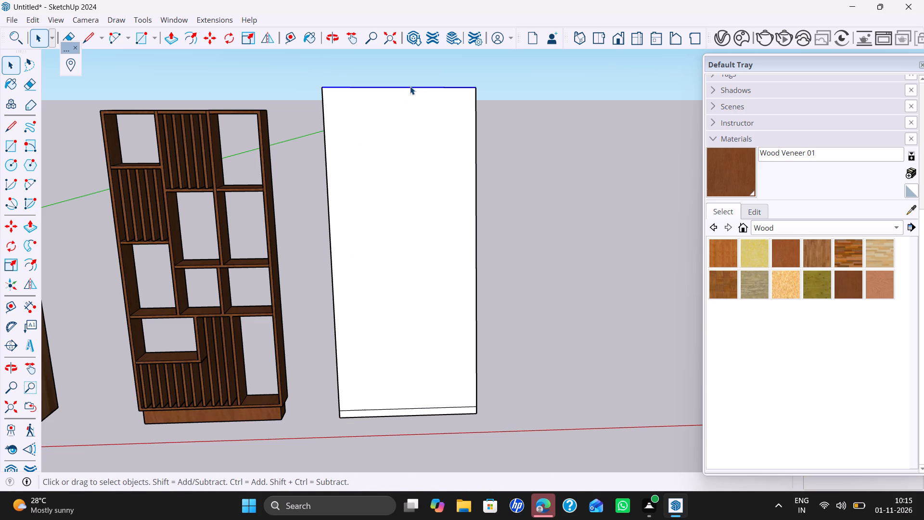
{"action": "key", "text": "m"}
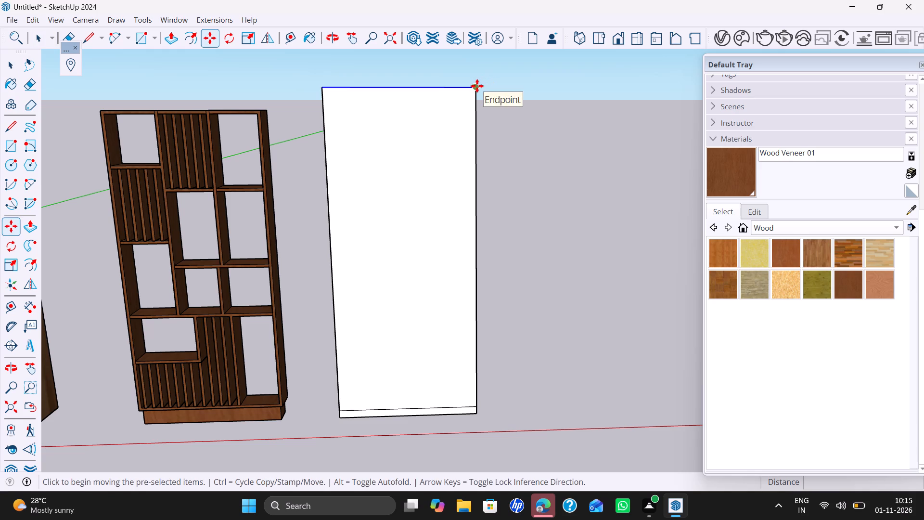
{"action": "left_click", "coordinate": [477, 86]}
{"action": "type", "text": "2\""}
{"action": "key", "text": "Return"}
{"action": "key", "text": "space"}
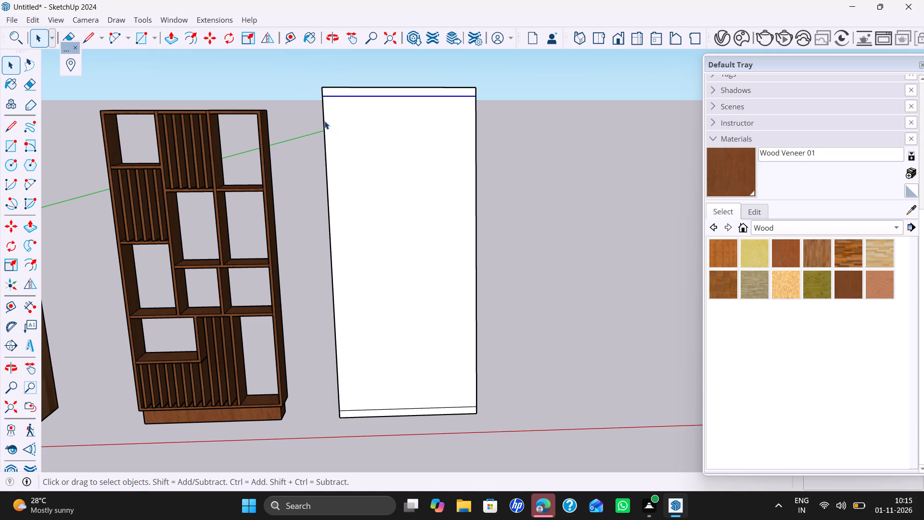
Copy the panel's left vertical edge 2" inward.
{"action": "left_click", "coordinate": [324, 121]}
{"action": "key", "text": "m"}
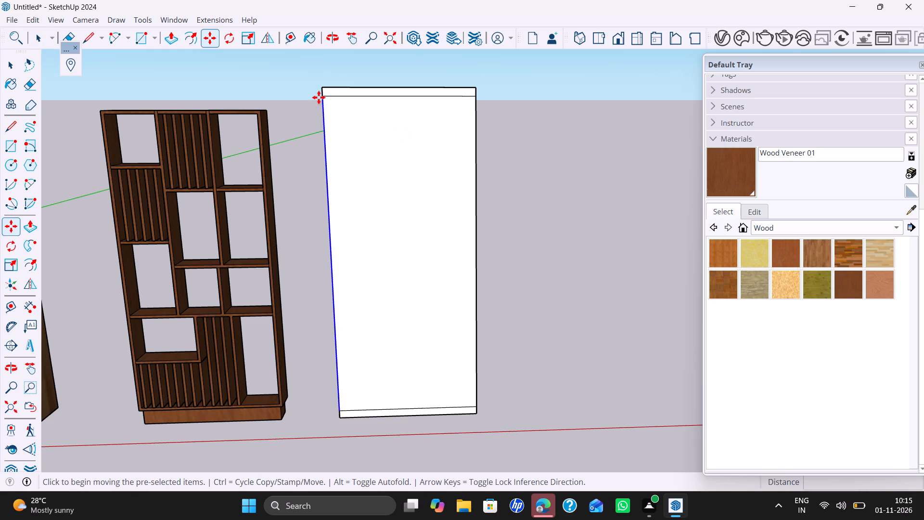
{"action": "left_click", "coordinate": [322, 97], "text": "ctrl"}
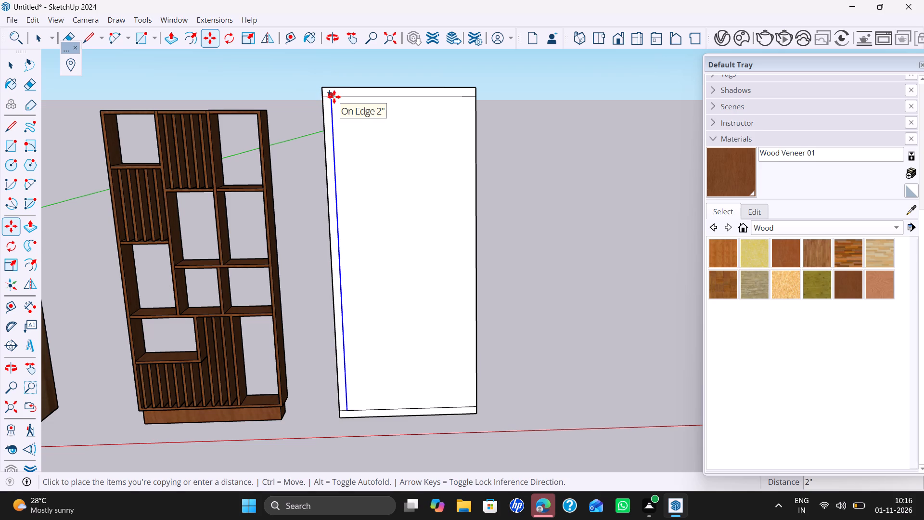
{"action": "type", "text": "2\""}
{"action": "key", "text": "Return"}
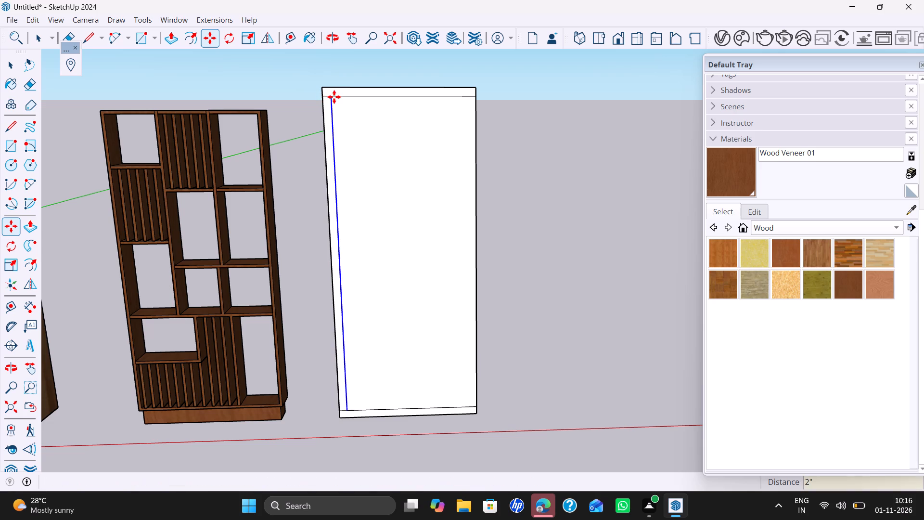
{"action": "key", "text": "space"}
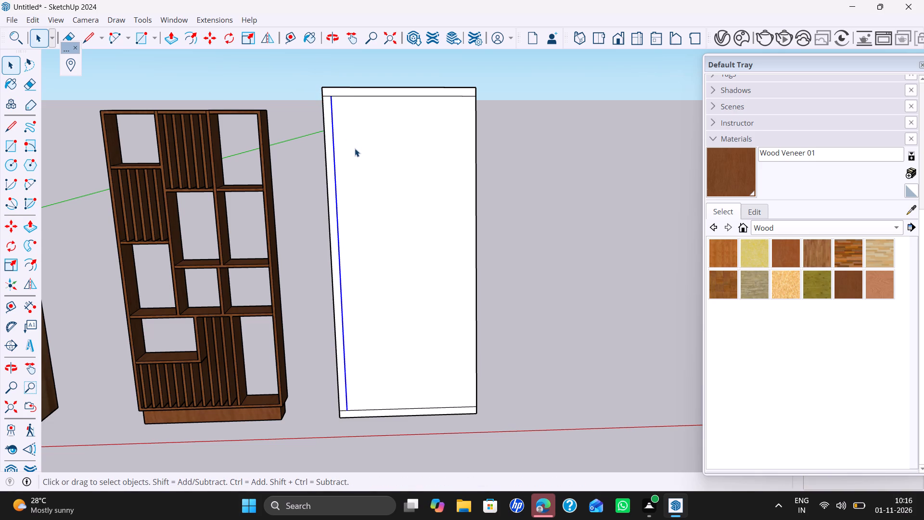
Erase the short line segments crossing the 2" left border strip at its upper and lower corners.
{"action": "key", "text": "e"}
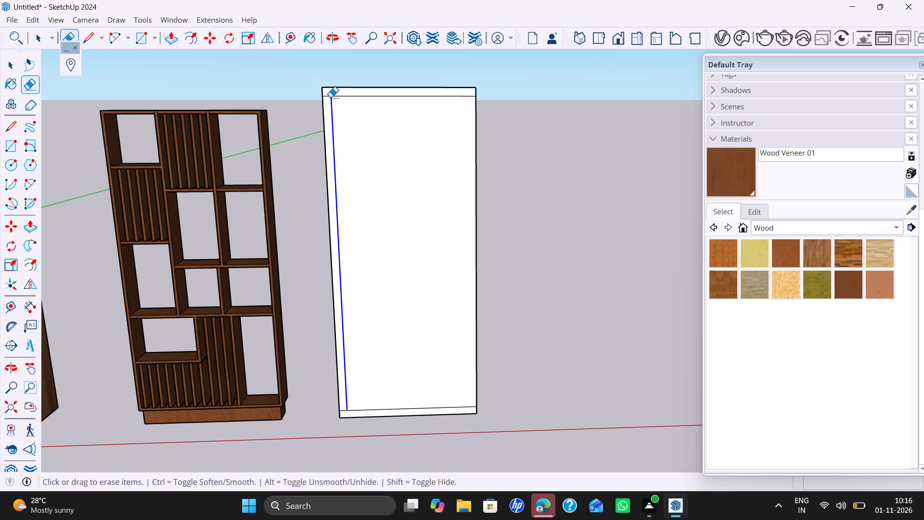
{"action": "left_click", "coordinate": [328, 95]}
{"action": "scroll", "coordinate": [360, 398], "scroll_direction": "up", "scroll_amount": 2}
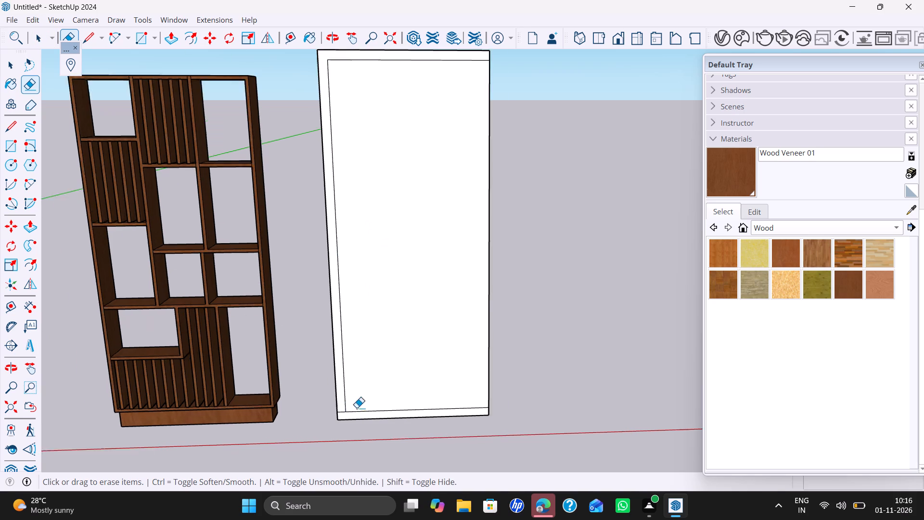
{"action": "scroll", "coordinate": [357, 408], "scroll_direction": "up", "scroll_amount": 1}
{"action": "left_click", "coordinate": [339, 411]}
{"action": "scroll", "coordinate": [398, 366], "scroll_direction": "down", "scroll_amount": 5}
{"action": "middle_click_drag", "start_coordinate": [409, 353], "coordinate": [342, 389], "text": "shift"}
{"action": "key", "text": "space"}
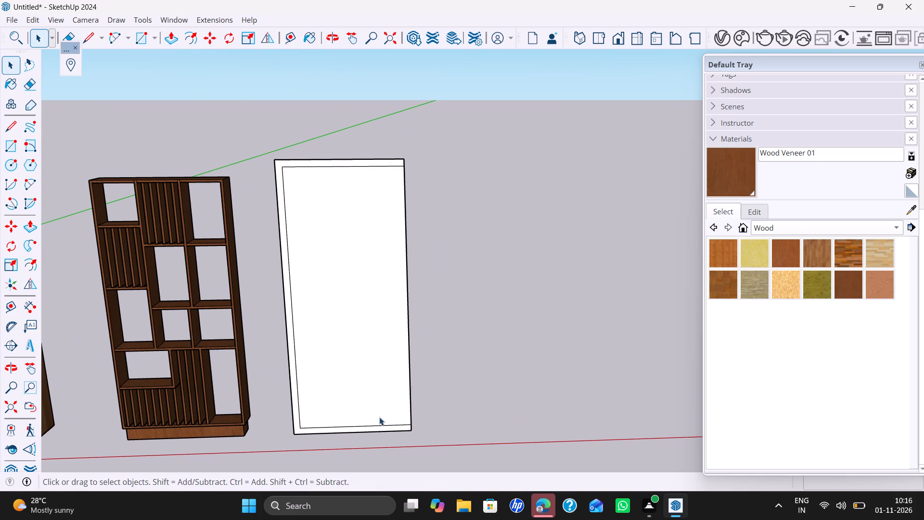
Draw a vertical dividing line, about 6' 8" long, from the midpoint of the lower inner border line to the upper one.
{"action": "key", "text": "l"}
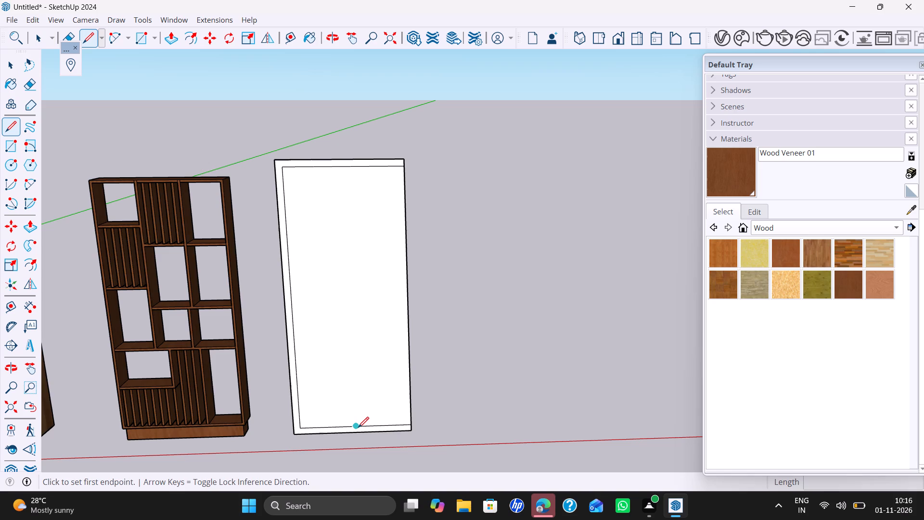
{"action": "left_click", "coordinate": [358, 428]}
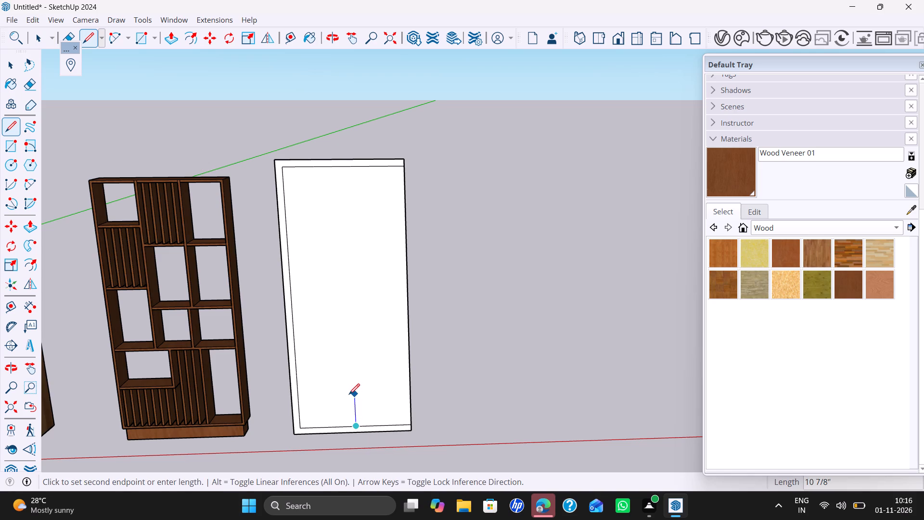
{"action": "scroll", "coordinate": [327, 269], "scroll_direction": "up", "scroll_amount": 1}
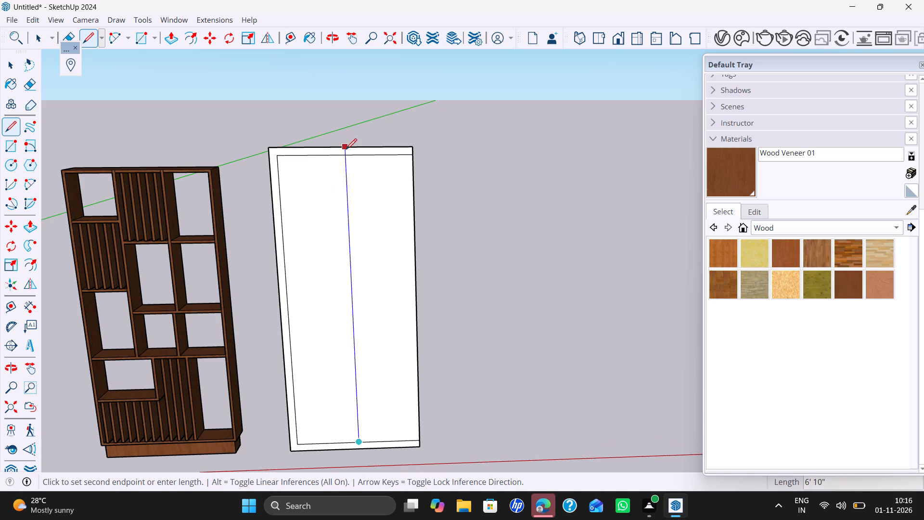
{"action": "left_click_drag", "start_coordinate": [349, 155], "coordinate": [349, 160]}
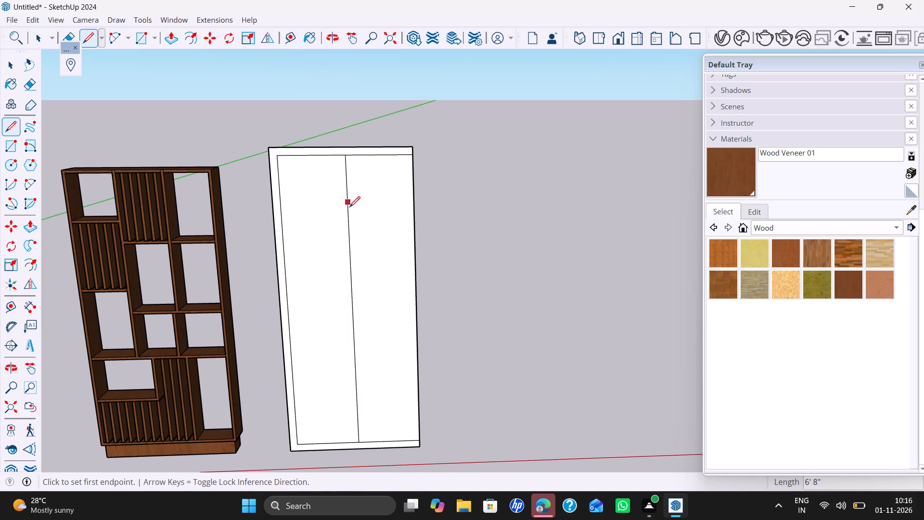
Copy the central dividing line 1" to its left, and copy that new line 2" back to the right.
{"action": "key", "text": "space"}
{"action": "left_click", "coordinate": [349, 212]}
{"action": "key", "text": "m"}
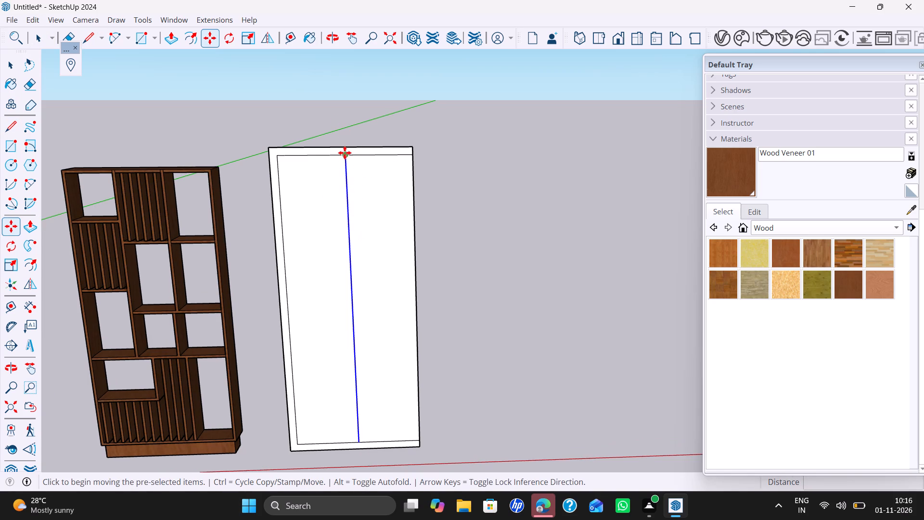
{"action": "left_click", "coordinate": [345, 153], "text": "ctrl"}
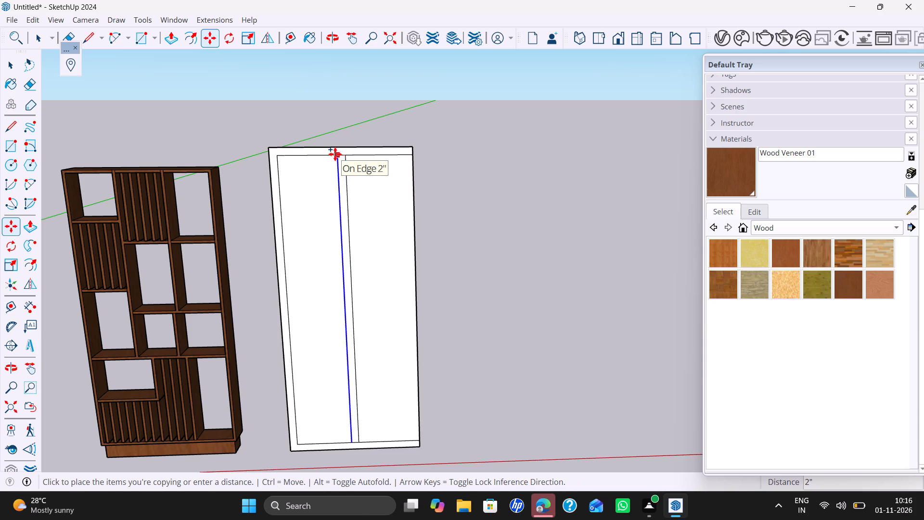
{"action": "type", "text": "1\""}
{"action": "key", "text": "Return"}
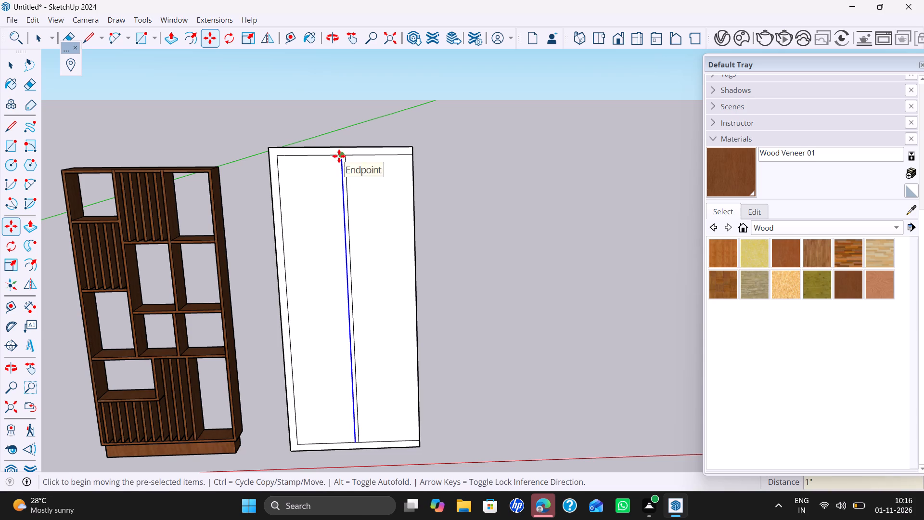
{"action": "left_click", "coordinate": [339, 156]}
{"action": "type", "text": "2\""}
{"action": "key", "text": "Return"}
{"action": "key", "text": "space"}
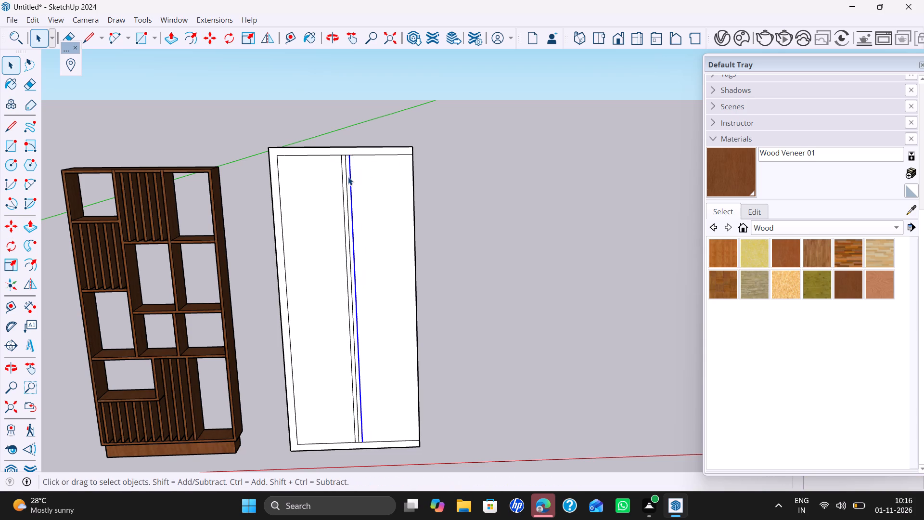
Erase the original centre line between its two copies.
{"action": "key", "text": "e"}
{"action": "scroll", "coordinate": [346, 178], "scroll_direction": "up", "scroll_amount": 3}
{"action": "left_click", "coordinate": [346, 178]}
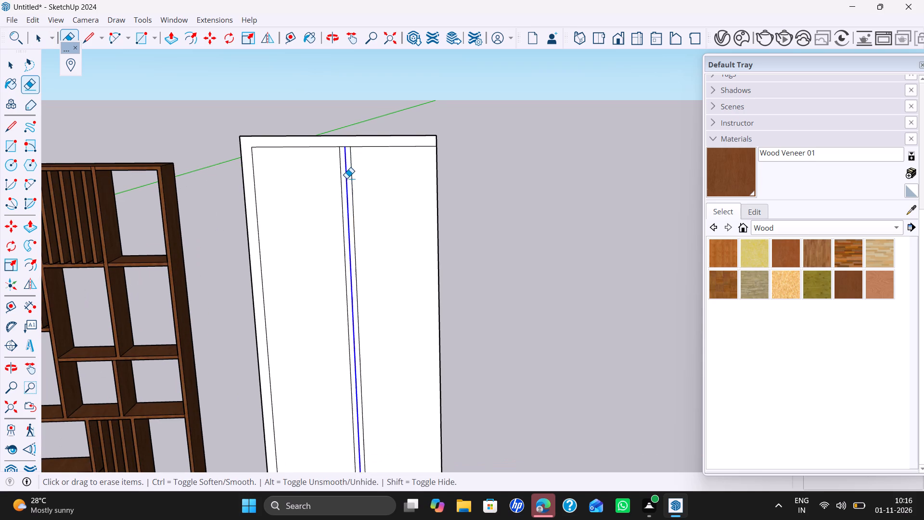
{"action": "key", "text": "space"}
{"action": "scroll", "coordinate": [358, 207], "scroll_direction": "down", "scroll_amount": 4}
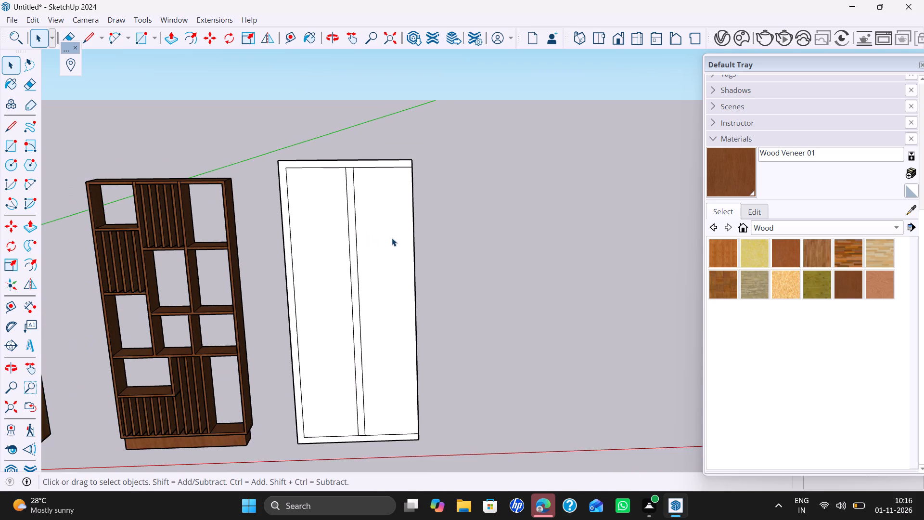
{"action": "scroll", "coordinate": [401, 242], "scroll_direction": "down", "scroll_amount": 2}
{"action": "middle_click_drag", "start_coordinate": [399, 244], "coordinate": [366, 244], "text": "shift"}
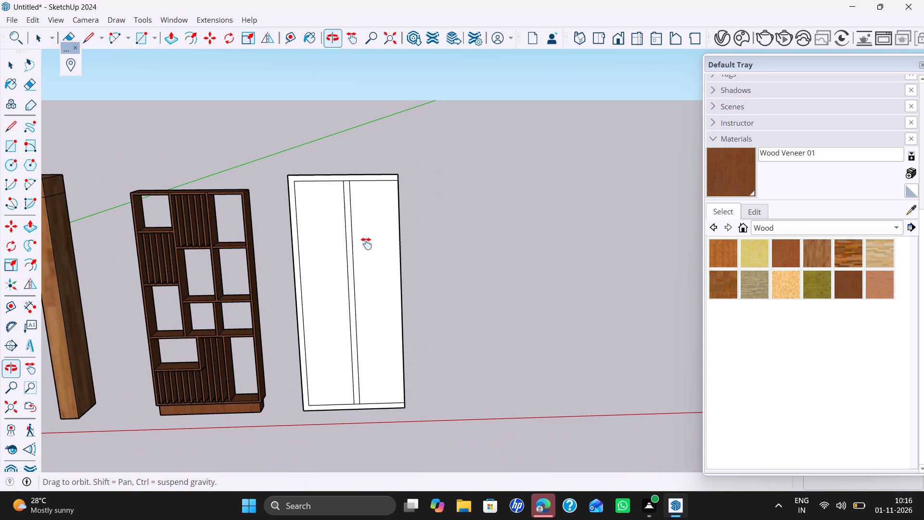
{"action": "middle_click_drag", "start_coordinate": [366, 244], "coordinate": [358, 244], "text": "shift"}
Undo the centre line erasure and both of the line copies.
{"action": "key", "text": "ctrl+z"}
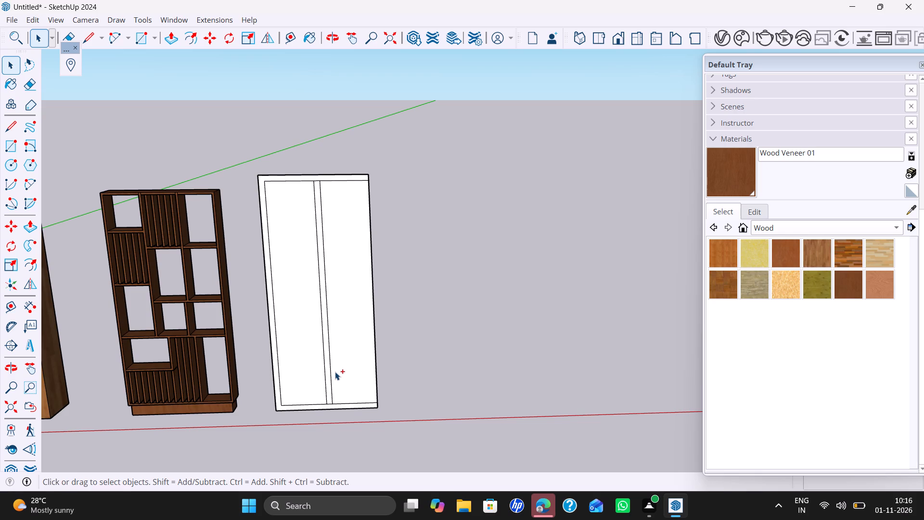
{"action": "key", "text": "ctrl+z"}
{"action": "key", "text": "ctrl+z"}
Copy the central dividing line 18 mm to its right, and copy that new line 36 mm back to the left.
{"action": "scroll", "coordinate": [334, 394], "scroll_direction": "up", "scroll_amount": 3}
{"action": "left_click", "coordinate": [326, 391]}
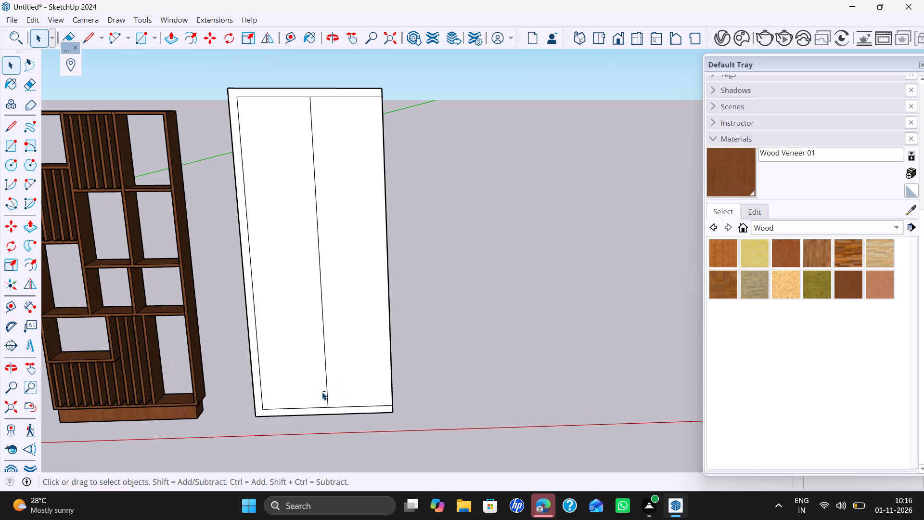
{"action": "left_click", "coordinate": [328, 396]}
{"action": "key", "text": "m"}
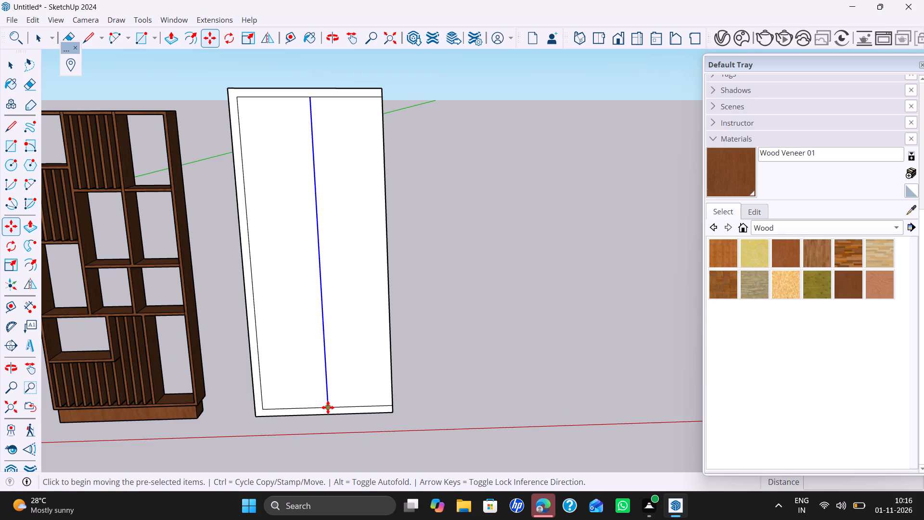
{"action": "left_click", "coordinate": [328, 407]}
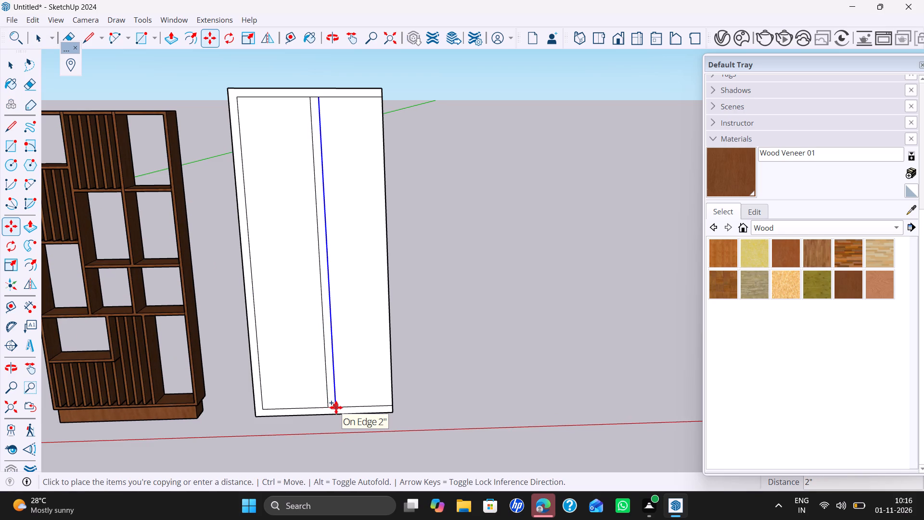
{"action": "type", "text": "18"}
{"action": "type", "text": "MM"}
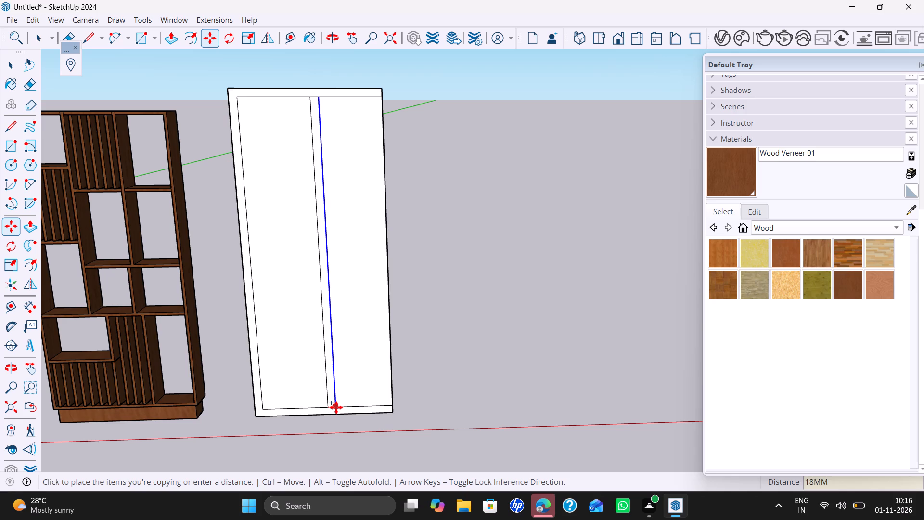
{"action": "key", "text": "Return"}
{"action": "left_click", "coordinate": [333, 407]}
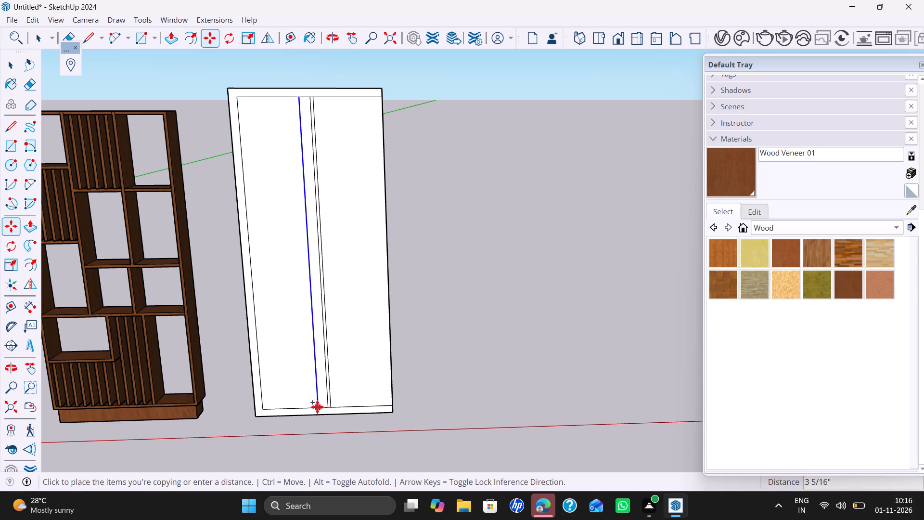
{"action": "type", "text": "36"}
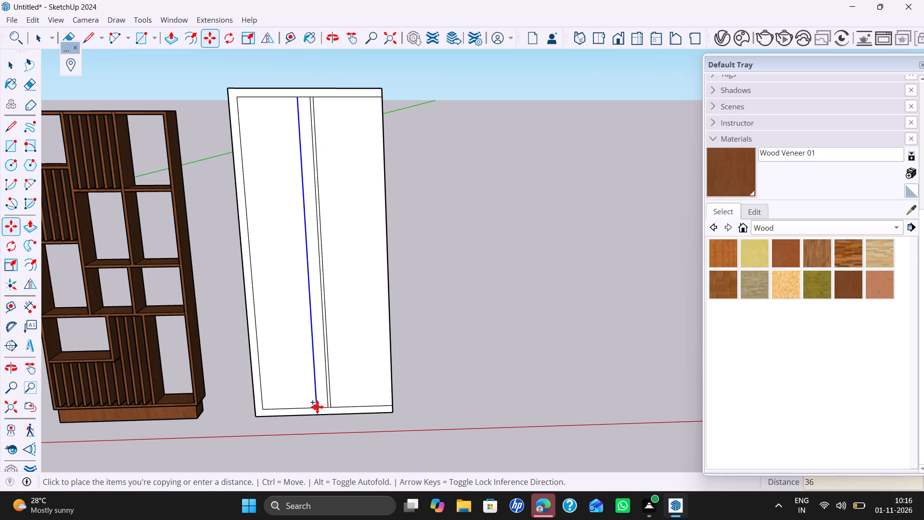
{"action": "type", "text": "MM"}
{"action": "key", "text": "Return"}
{"action": "key", "text": "space"}
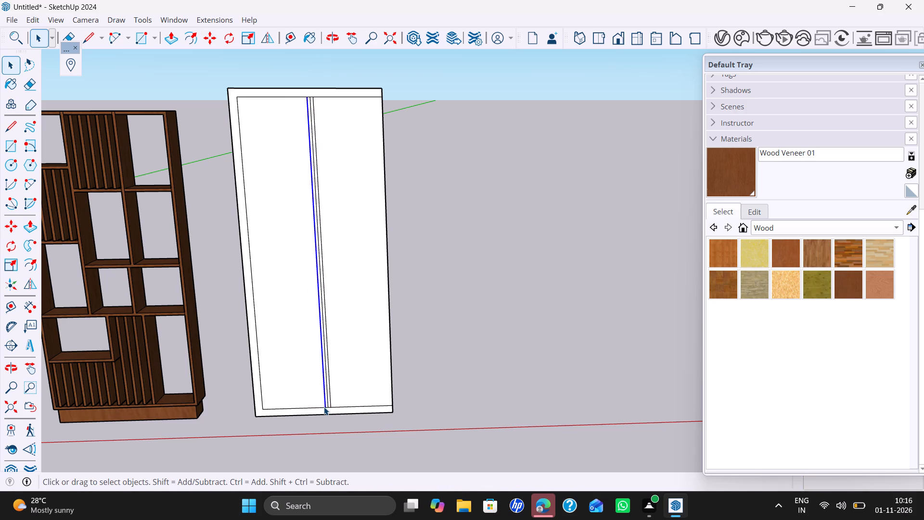
Erase the original centre line running between the two division lines.
{"action": "key", "text": "e"}
{"action": "scroll", "coordinate": [329, 404], "scroll_direction": "up", "scroll_amount": 3}
{"action": "left_click", "coordinate": [328, 401]}
{"action": "key", "text": "space"}
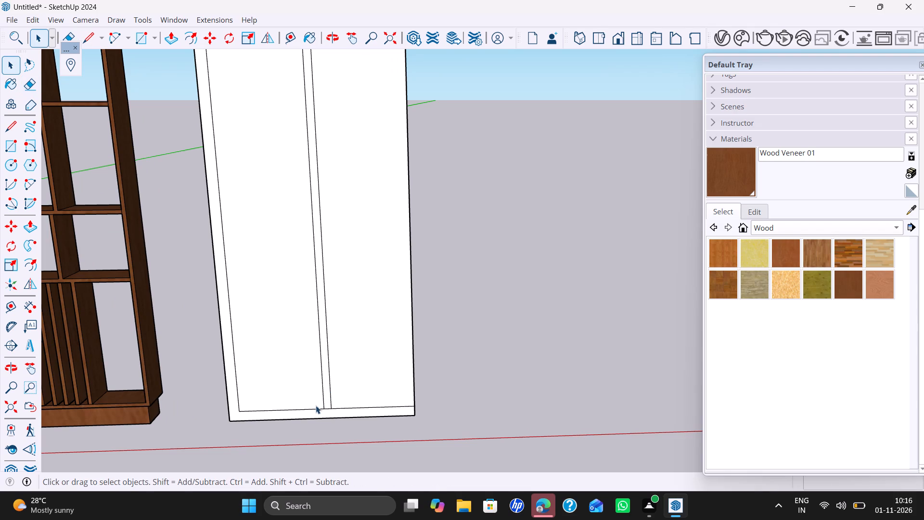
Draw a vertical line through the middle of the left bay, from the lower inner border line to the upper one.
{"action": "key", "text": "l"}
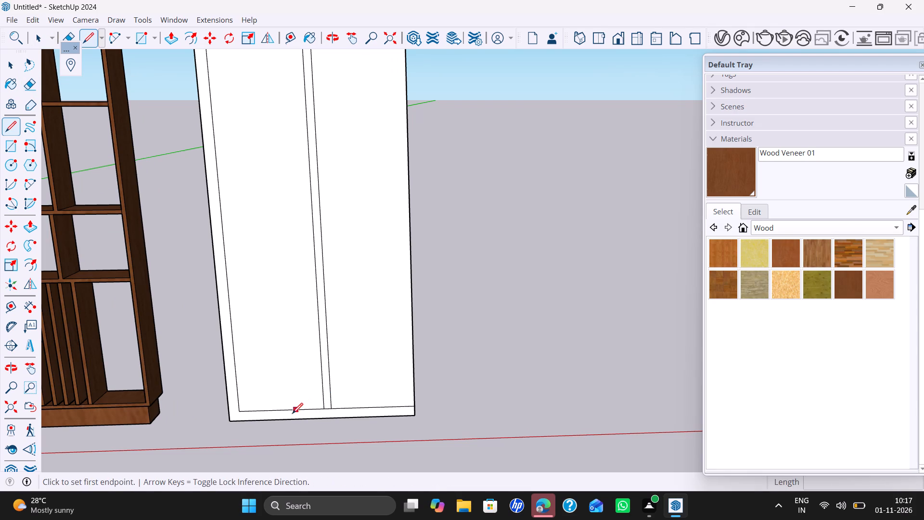
{"action": "left_click", "coordinate": [282, 411]}
{"action": "scroll", "coordinate": [279, 299], "scroll_direction": "down", "scroll_amount": 4}
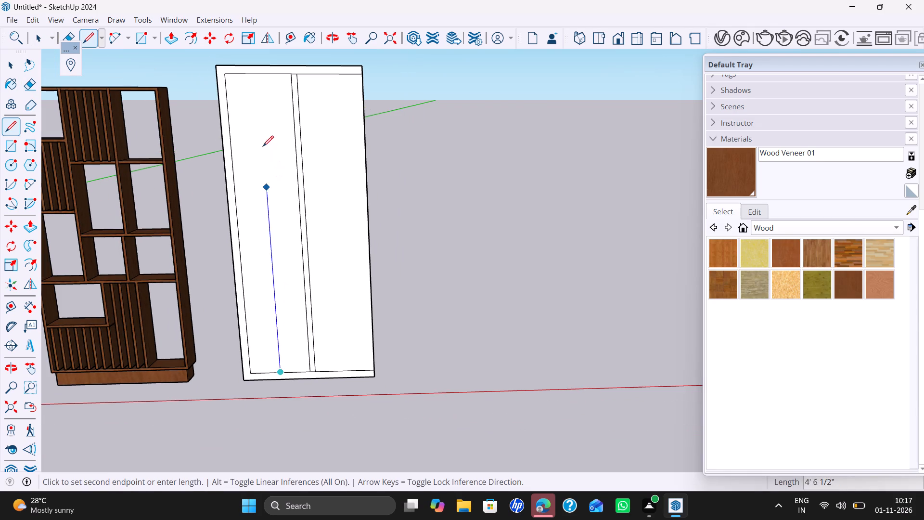
{"action": "left_click", "coordinate": [258, 73]}
{"action": "key", "text": "space"}
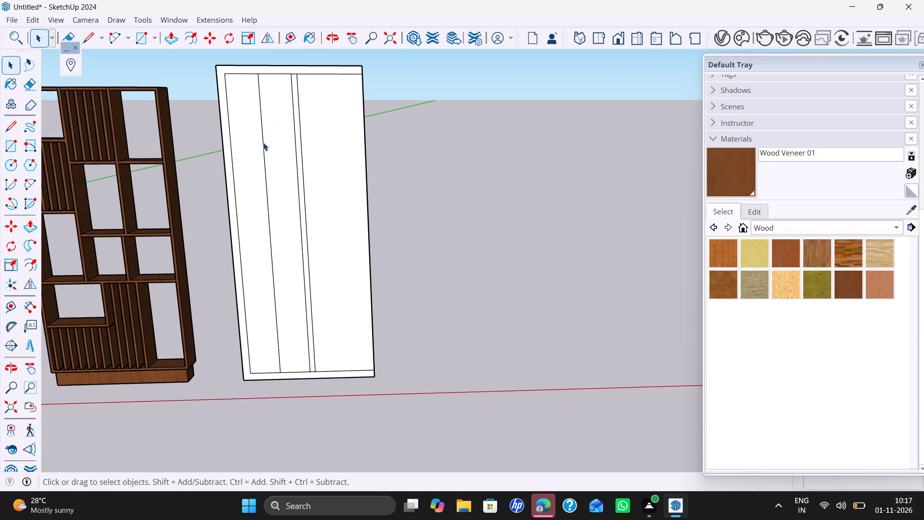
Move the left bay's vertical line 9 mm to the right, toward the central division.
{"action": "left_click", "coordinate": [263, 143]}
{"action": "key", "text": "m"}
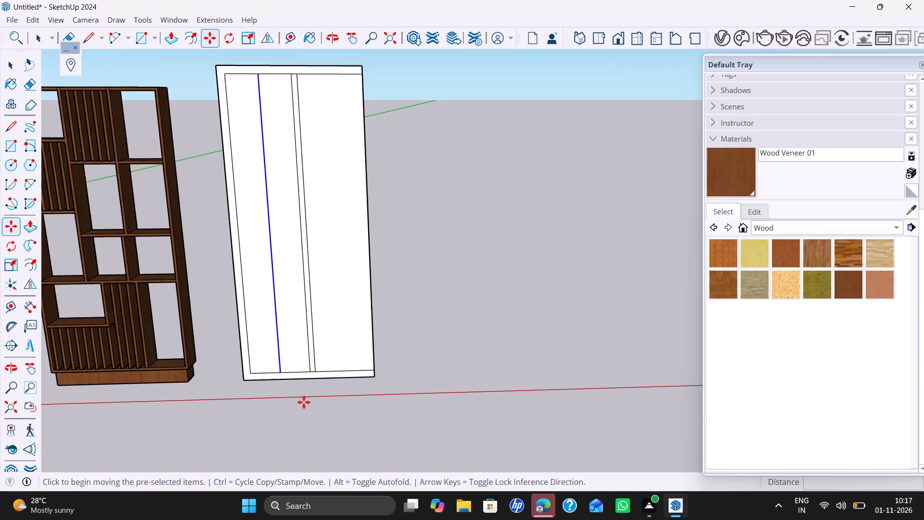
{"action": "scroll", "coordinate": [304, 402], "scroll_direction": "up", "scroll_amount": 4}
{"action": "left_click", "coordinate": [271, 360]}
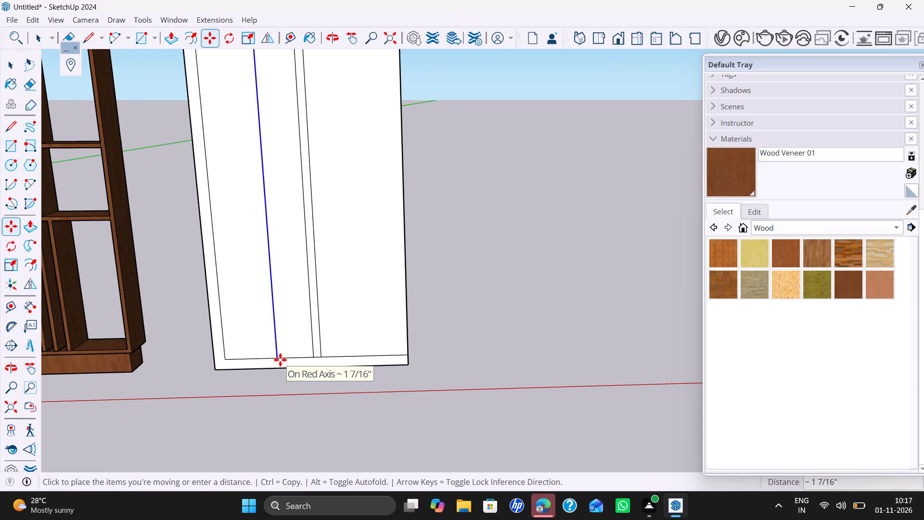
{"action": "key", "text": "9"}
{"action": "type", "text": "MM"}
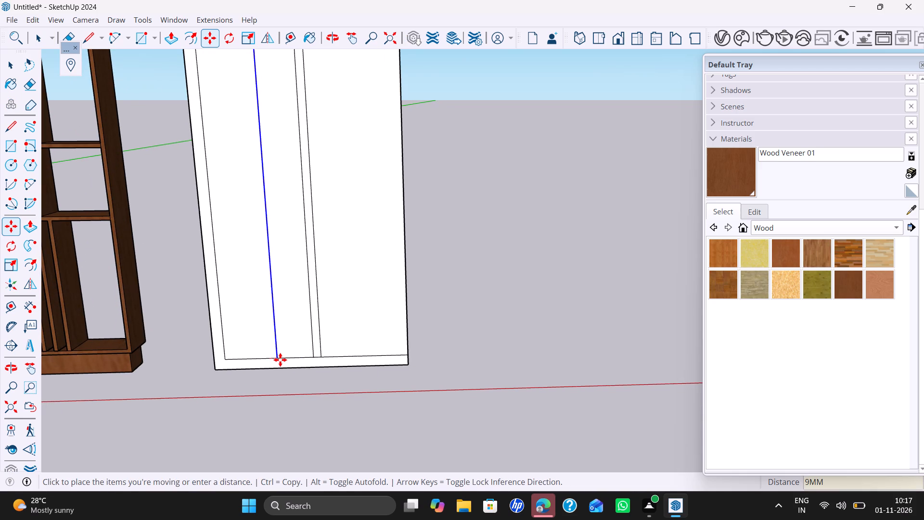
{"action": "key", "text": "Return"}
Copy the left bay's vertical line 18 mm to the left to form a thin upright strip.
{"action": "left_click", "coordinate": [273, 357]}
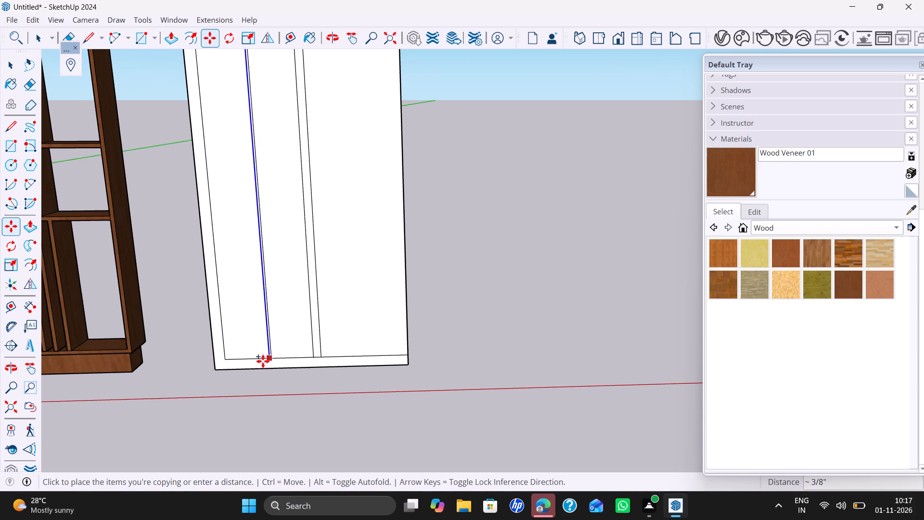
{"action": "type", "text": "18"}
{"action": "type", "text": "MM]"}
{"action": "key", "text": "Return"}
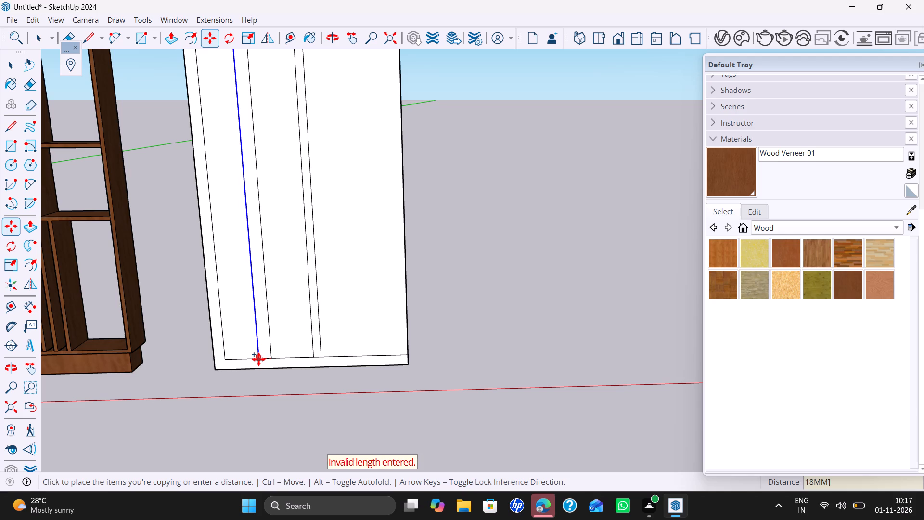
{"action": "key", "text": "BackSpace"}
{"action": "key", "text": "Return"}
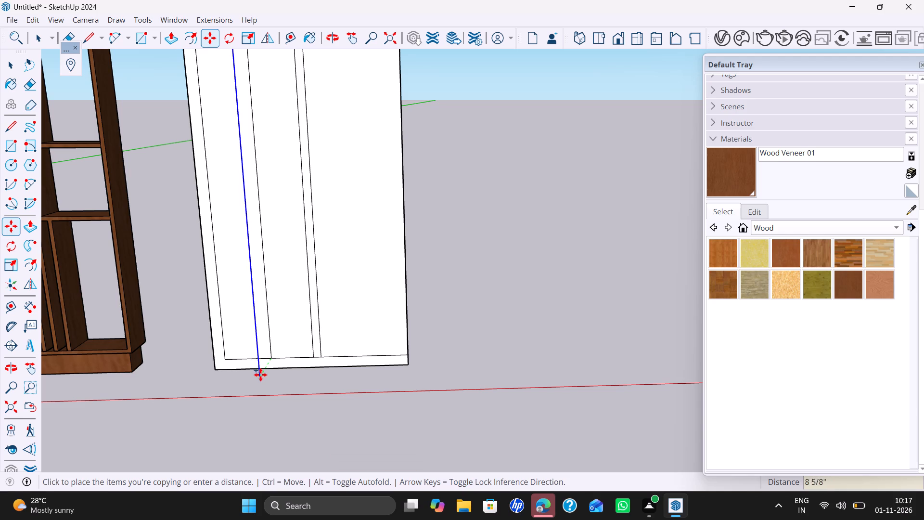
{"action": "type", "text": "18"}
{"action": "type", "text": "MM"}
{"action": "key", "text": "Return"}
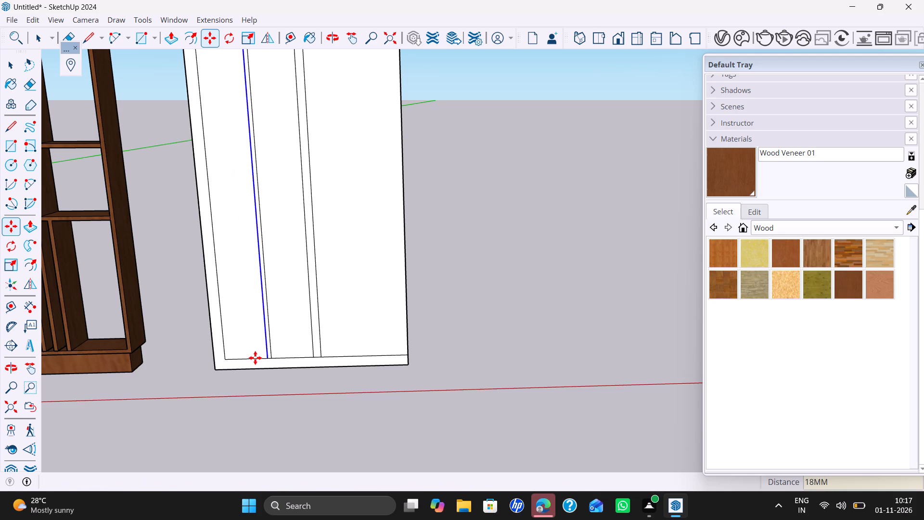
{"action": "key", "text": "space"}
Delete the two open faces on either side of the thin upright in the left bay.
{"action": "left_click", "coordinate": [253, 353]}
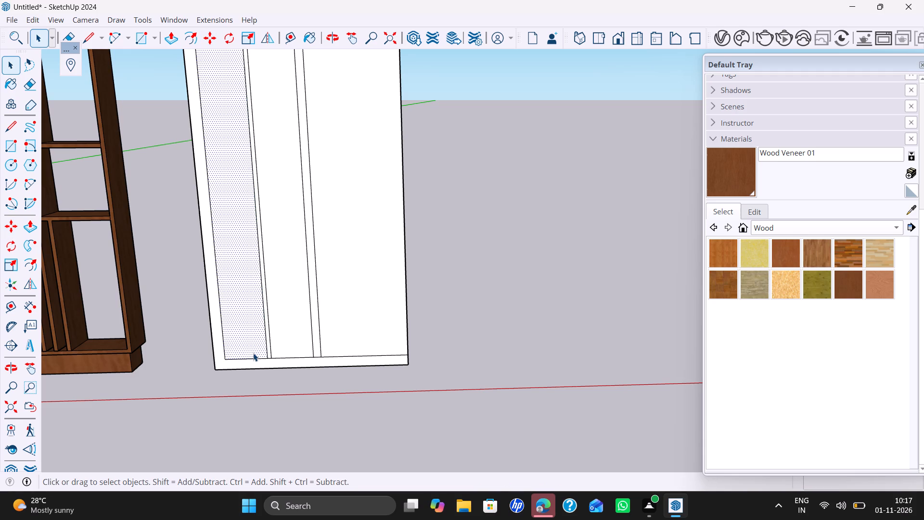
{"action": "key", "text": "Delete"}
{"action": "left_click", "coordinate": [282, 333]}
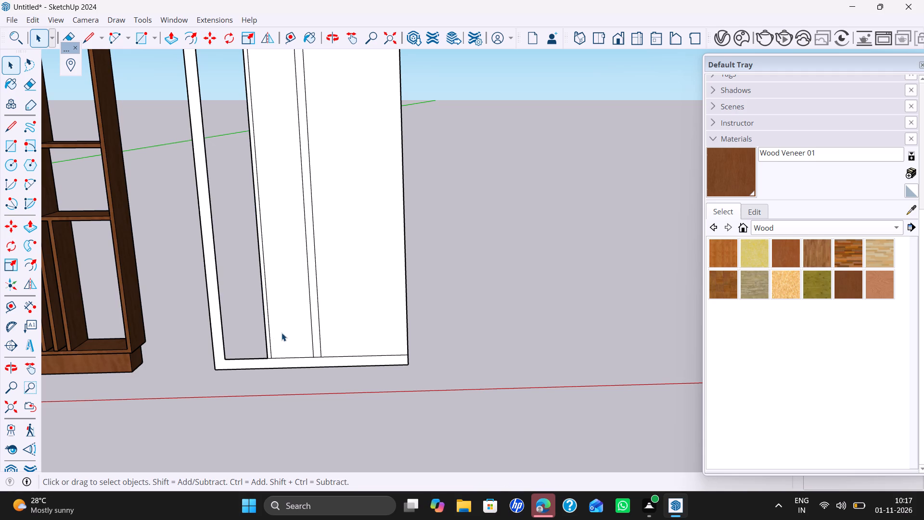
{"action": "key", "text": "Delete"}
Copy the right bay's lower inner border line 450 mm upward.
{"action": "key", "text": "l"}
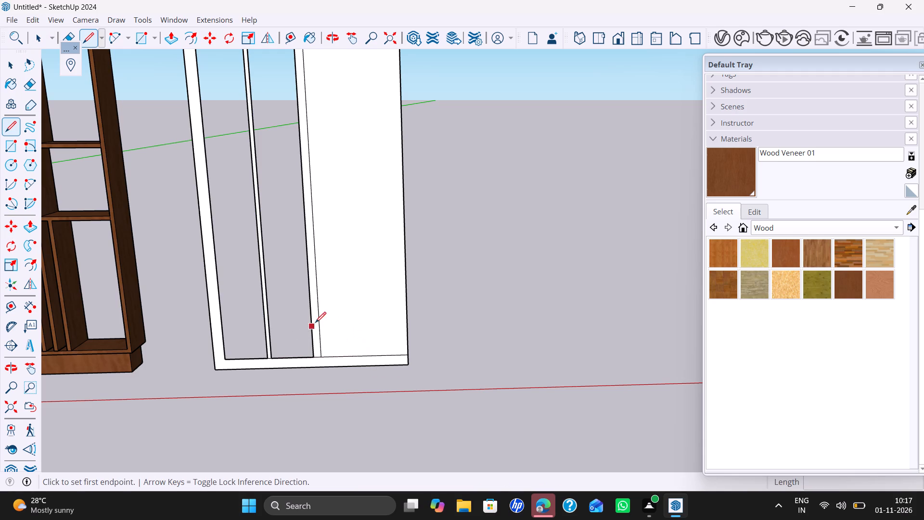
{"action": "key", "text": "space"}
{"action": "left_click", "coordinate": [345, 357]}
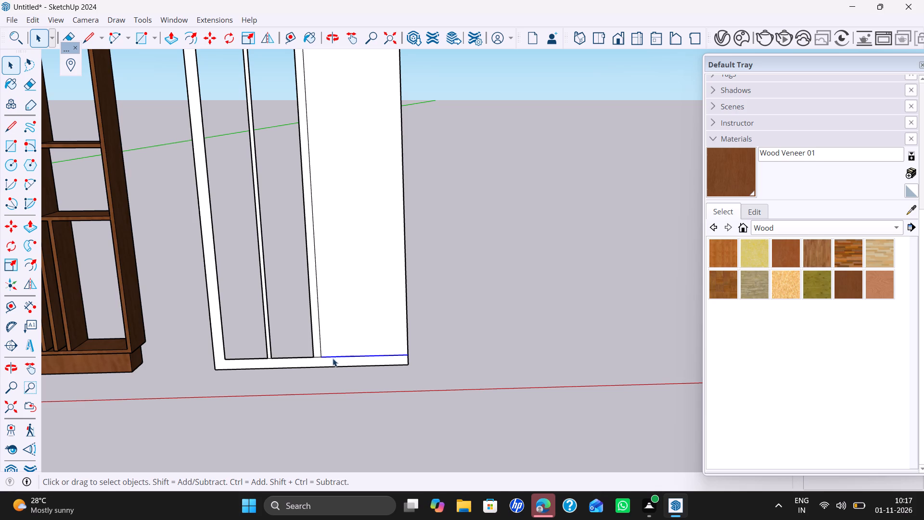
{"action": "key", "text": "m"}
{"action": "left_click", "coordinate": [323, 360]}
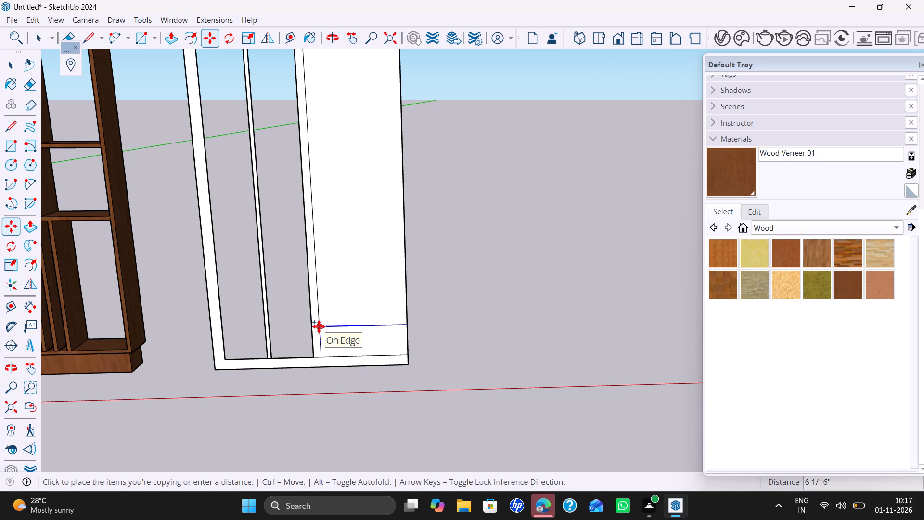
{"action": "type", "text": "450MM"}
{"action": "key", "text": "Return"}
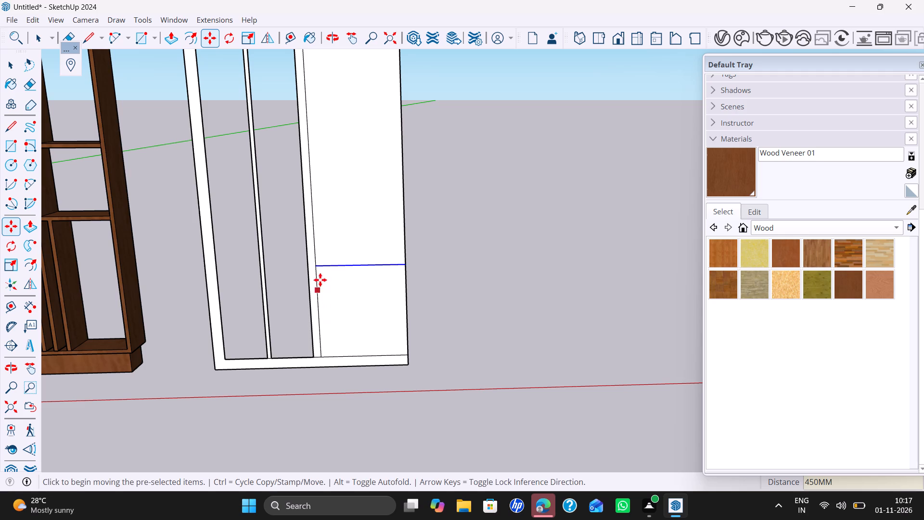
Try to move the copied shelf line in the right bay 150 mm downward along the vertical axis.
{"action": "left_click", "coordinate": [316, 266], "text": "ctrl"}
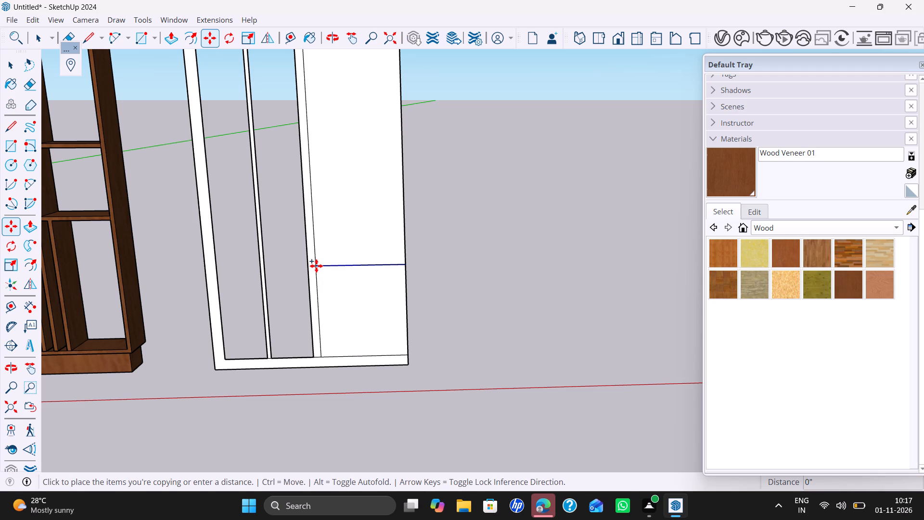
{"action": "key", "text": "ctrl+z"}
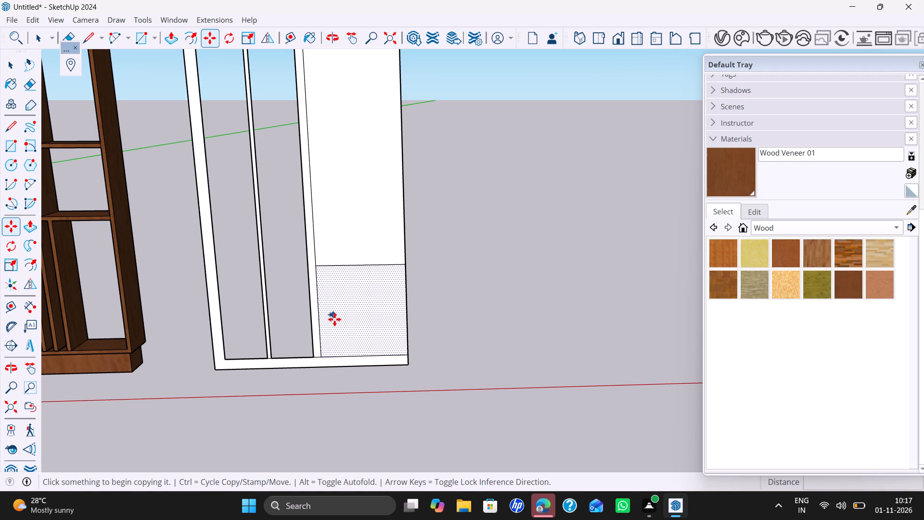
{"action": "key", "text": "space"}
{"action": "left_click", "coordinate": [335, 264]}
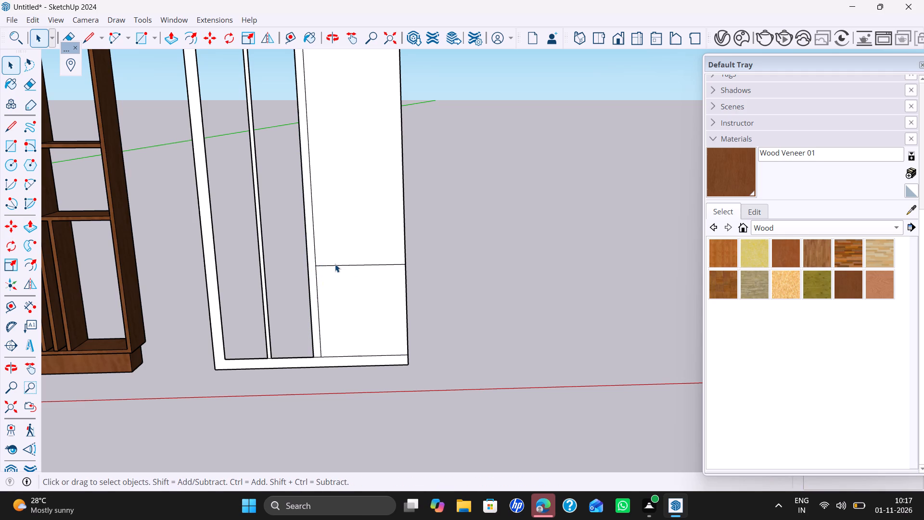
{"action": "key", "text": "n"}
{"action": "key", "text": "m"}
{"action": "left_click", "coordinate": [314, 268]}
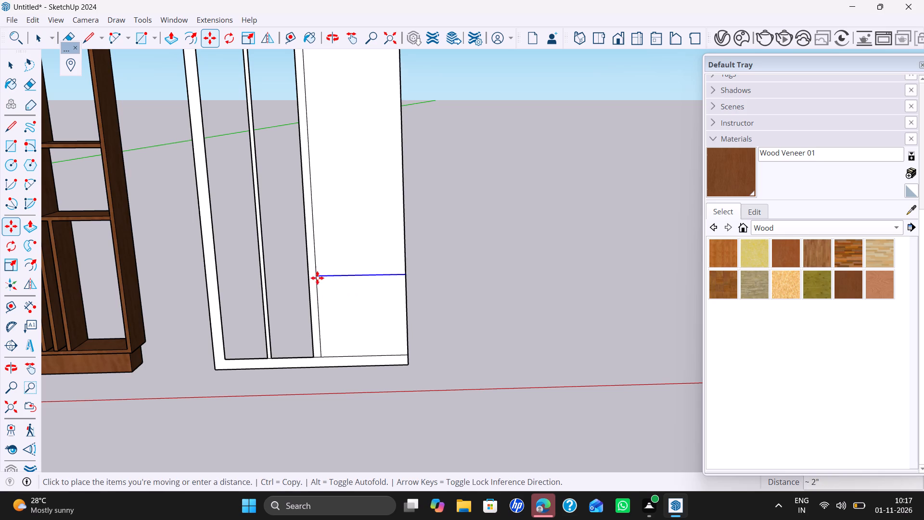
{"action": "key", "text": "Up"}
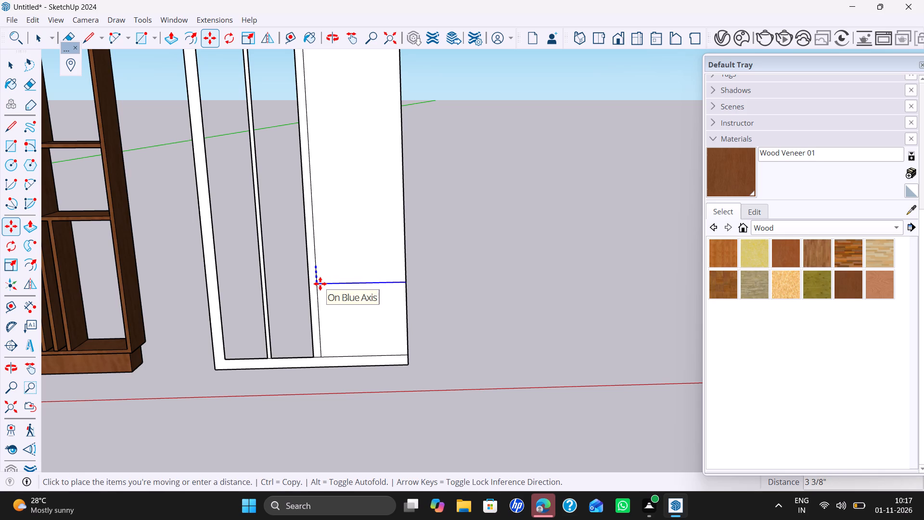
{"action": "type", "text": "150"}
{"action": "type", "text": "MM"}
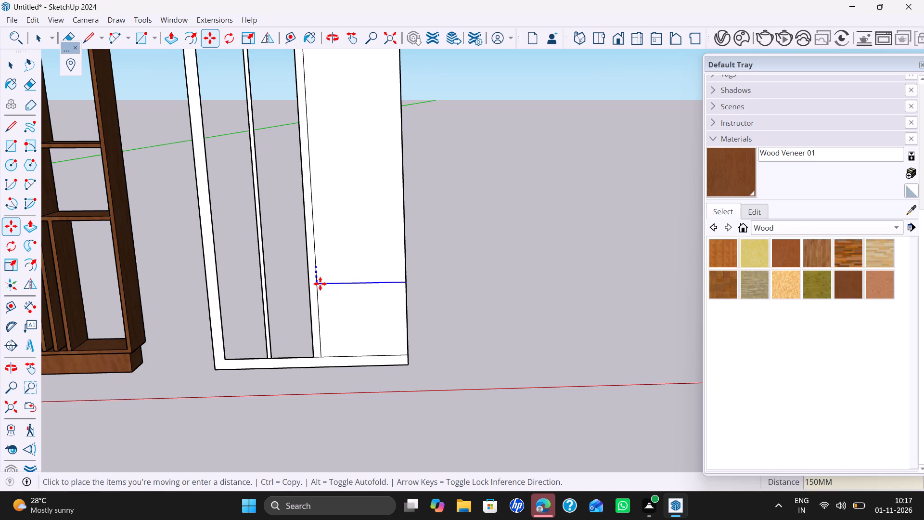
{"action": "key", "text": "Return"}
Undo the shelf line's 150 mm move and the 450 mm copy of the lower border line.
{"action": "key", "text": "ctrl+z"}
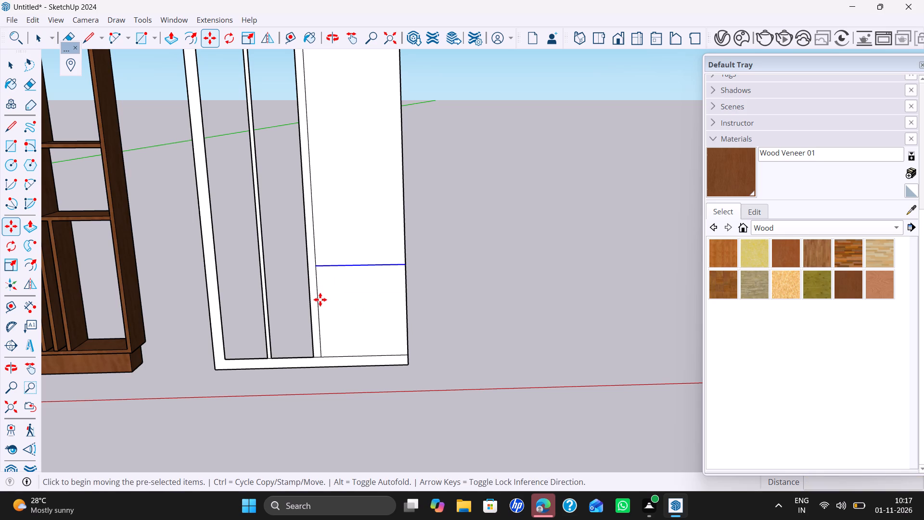
{"action": "key", "text": "ctrl+z"}
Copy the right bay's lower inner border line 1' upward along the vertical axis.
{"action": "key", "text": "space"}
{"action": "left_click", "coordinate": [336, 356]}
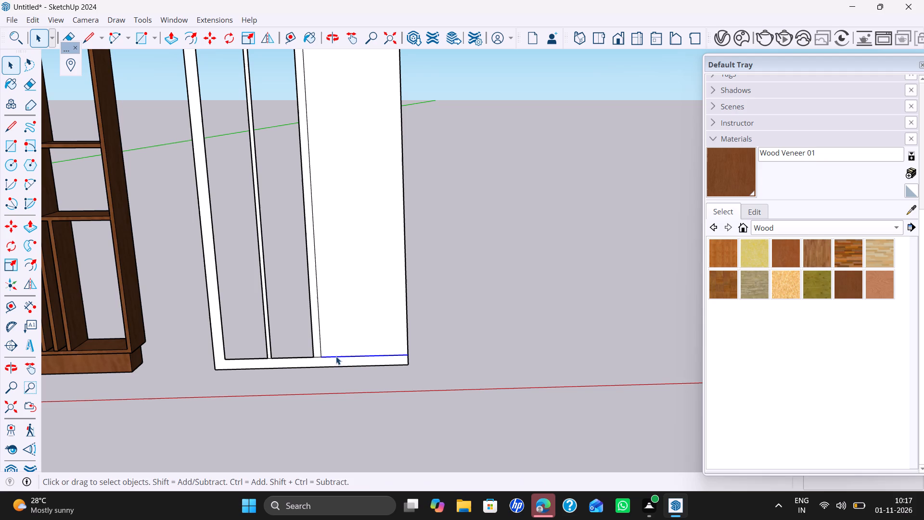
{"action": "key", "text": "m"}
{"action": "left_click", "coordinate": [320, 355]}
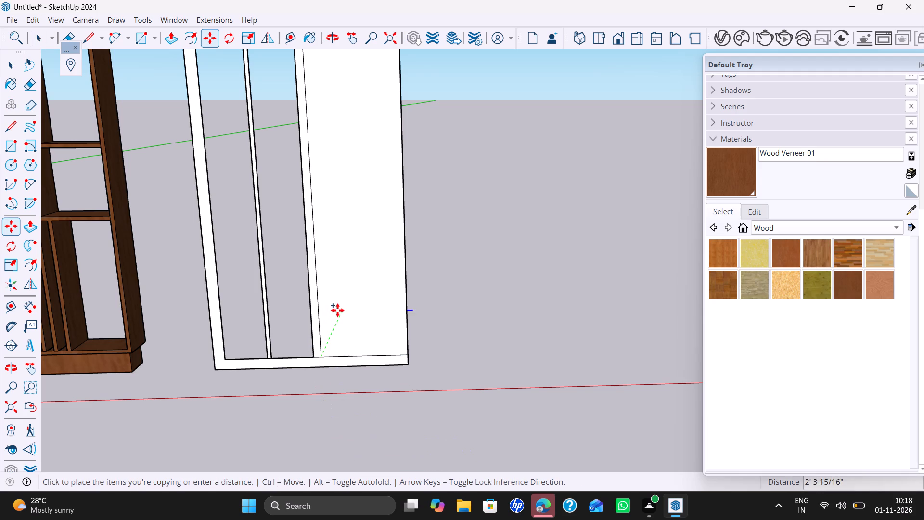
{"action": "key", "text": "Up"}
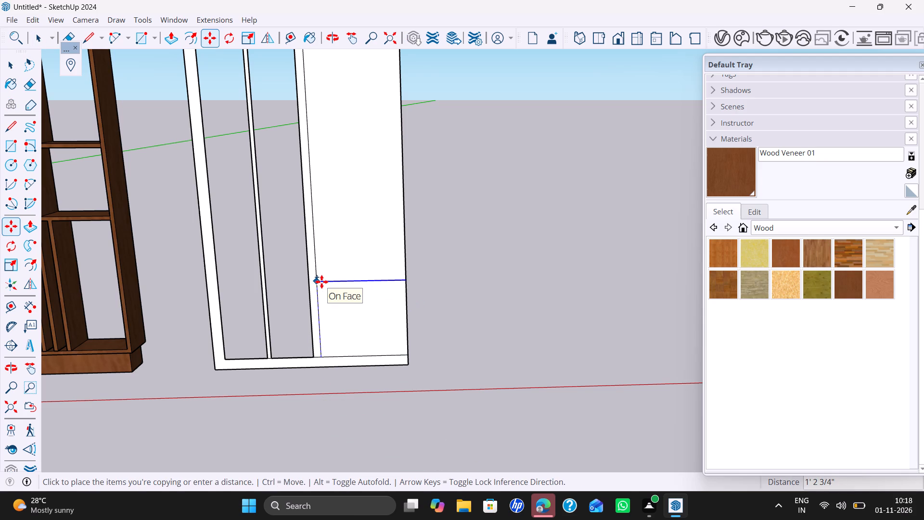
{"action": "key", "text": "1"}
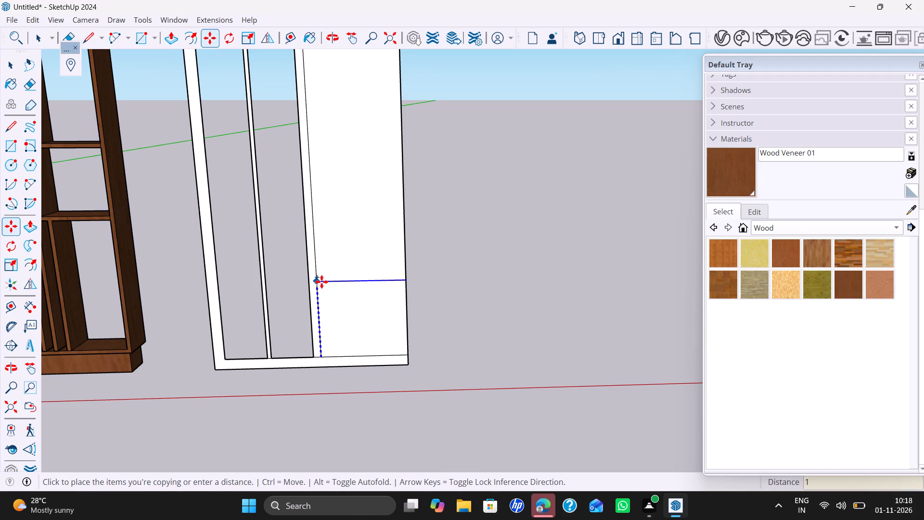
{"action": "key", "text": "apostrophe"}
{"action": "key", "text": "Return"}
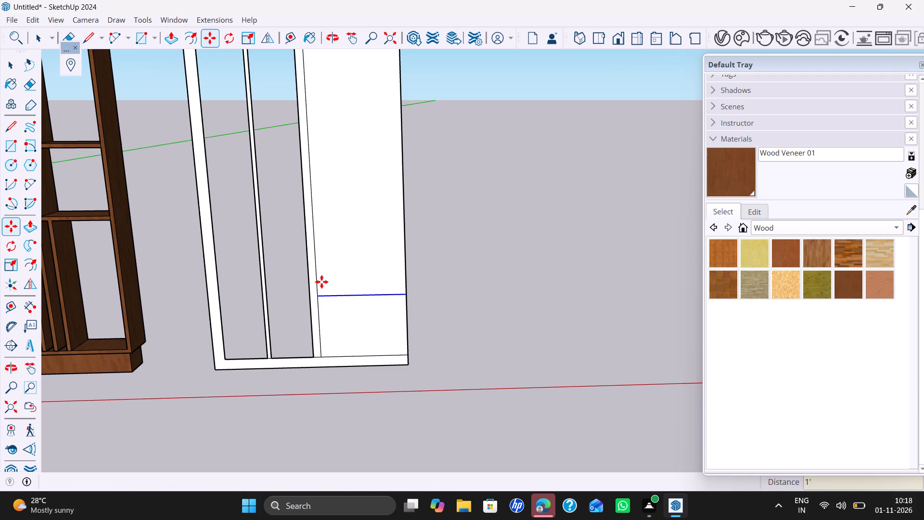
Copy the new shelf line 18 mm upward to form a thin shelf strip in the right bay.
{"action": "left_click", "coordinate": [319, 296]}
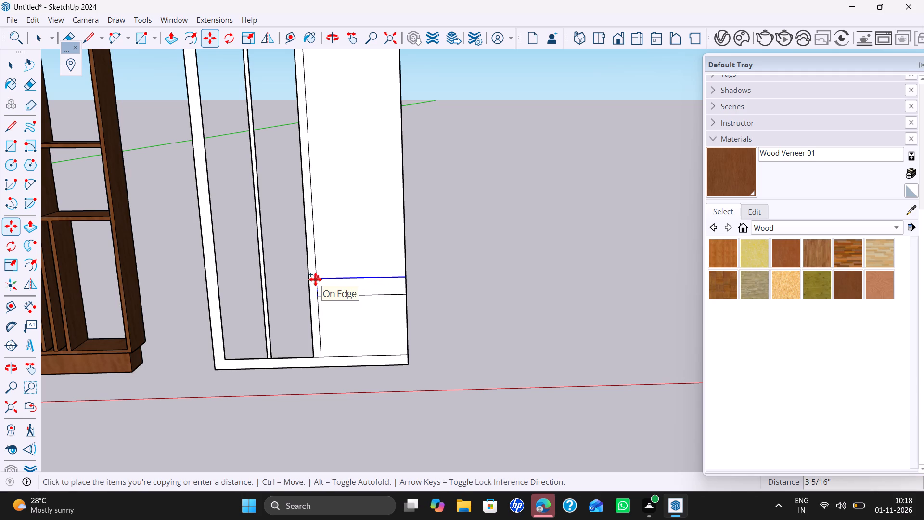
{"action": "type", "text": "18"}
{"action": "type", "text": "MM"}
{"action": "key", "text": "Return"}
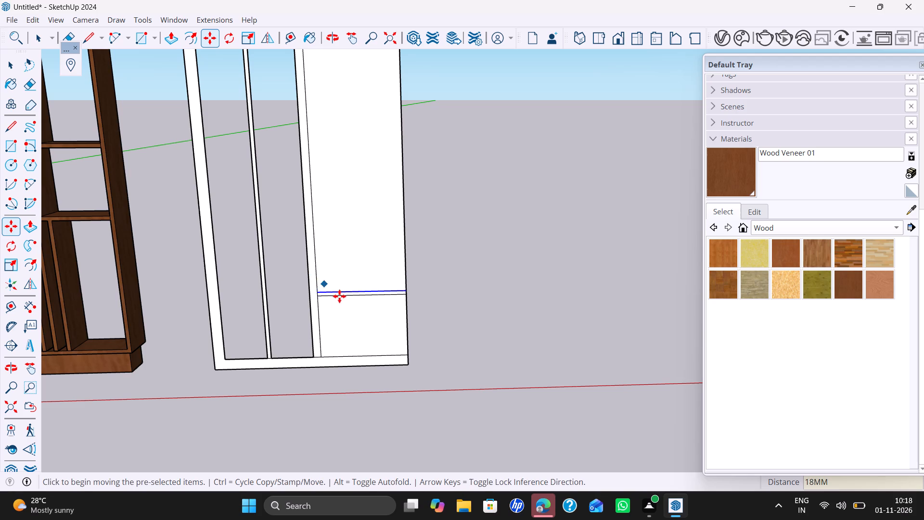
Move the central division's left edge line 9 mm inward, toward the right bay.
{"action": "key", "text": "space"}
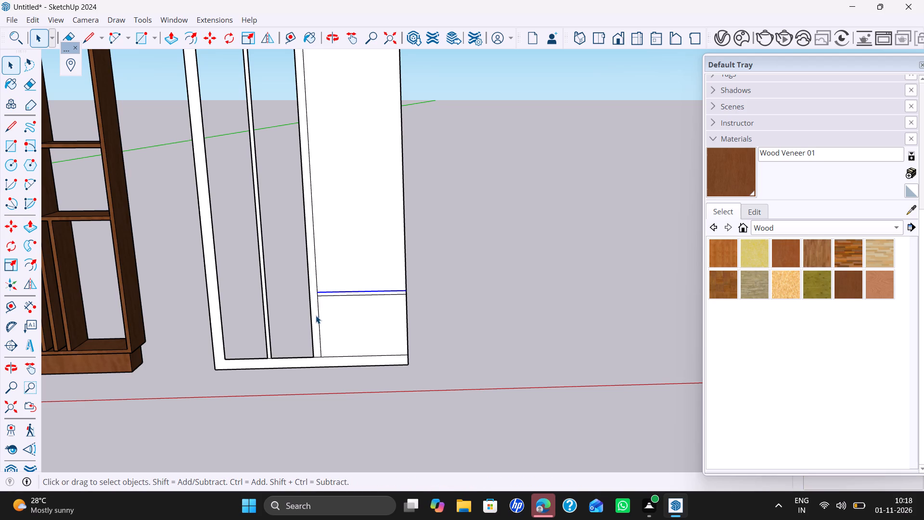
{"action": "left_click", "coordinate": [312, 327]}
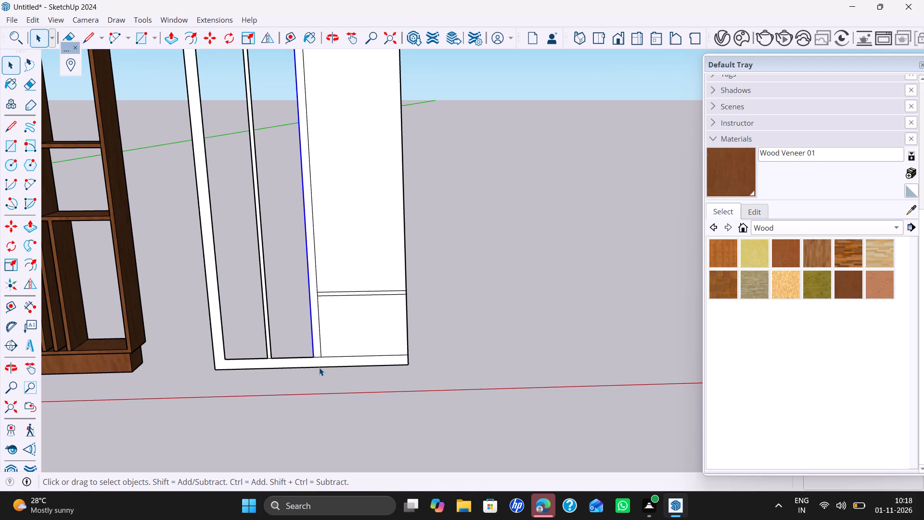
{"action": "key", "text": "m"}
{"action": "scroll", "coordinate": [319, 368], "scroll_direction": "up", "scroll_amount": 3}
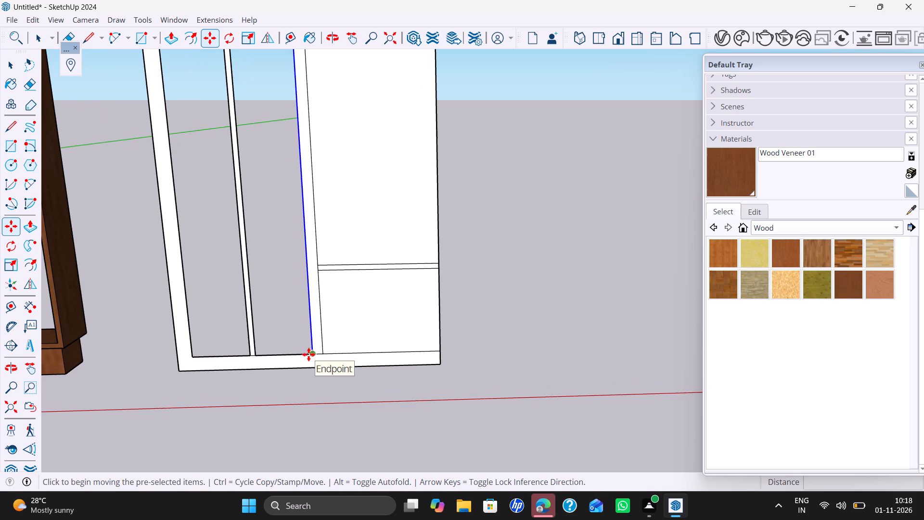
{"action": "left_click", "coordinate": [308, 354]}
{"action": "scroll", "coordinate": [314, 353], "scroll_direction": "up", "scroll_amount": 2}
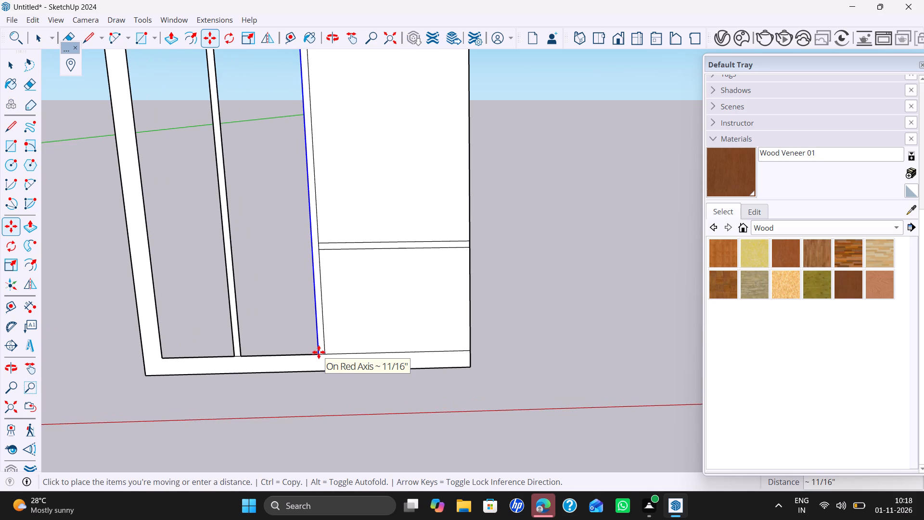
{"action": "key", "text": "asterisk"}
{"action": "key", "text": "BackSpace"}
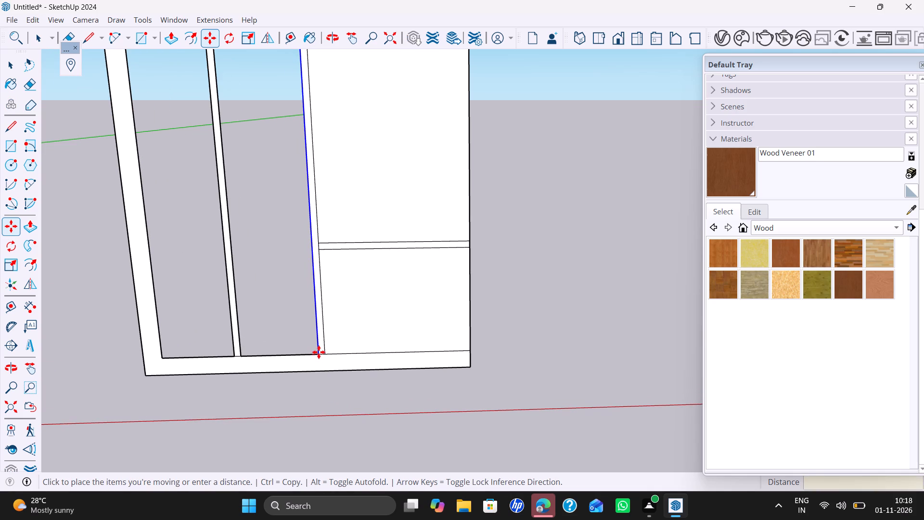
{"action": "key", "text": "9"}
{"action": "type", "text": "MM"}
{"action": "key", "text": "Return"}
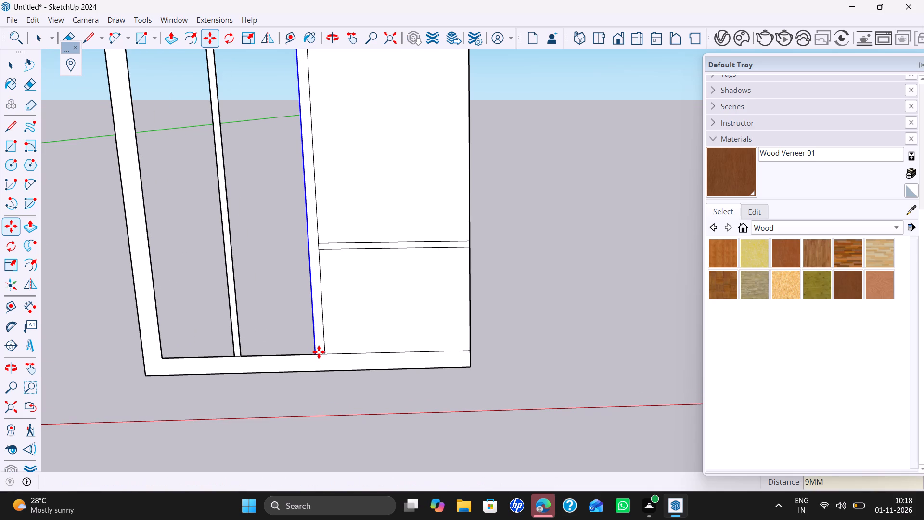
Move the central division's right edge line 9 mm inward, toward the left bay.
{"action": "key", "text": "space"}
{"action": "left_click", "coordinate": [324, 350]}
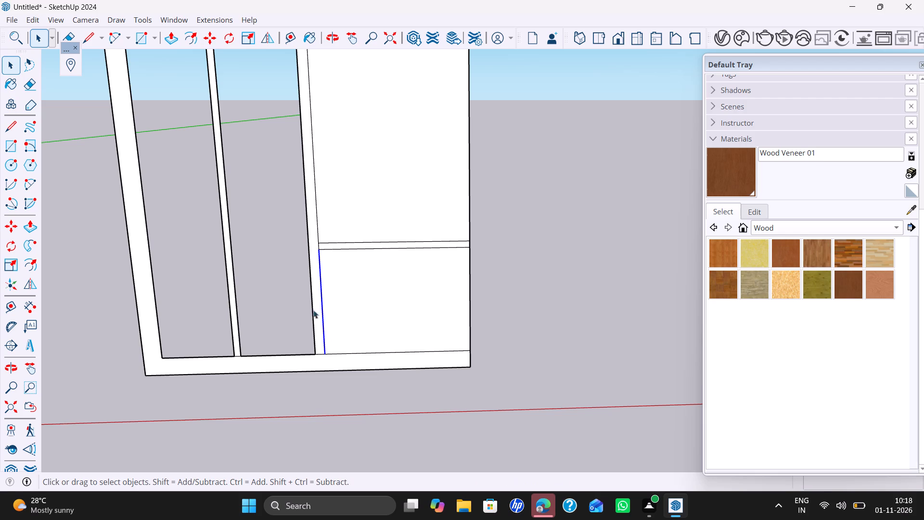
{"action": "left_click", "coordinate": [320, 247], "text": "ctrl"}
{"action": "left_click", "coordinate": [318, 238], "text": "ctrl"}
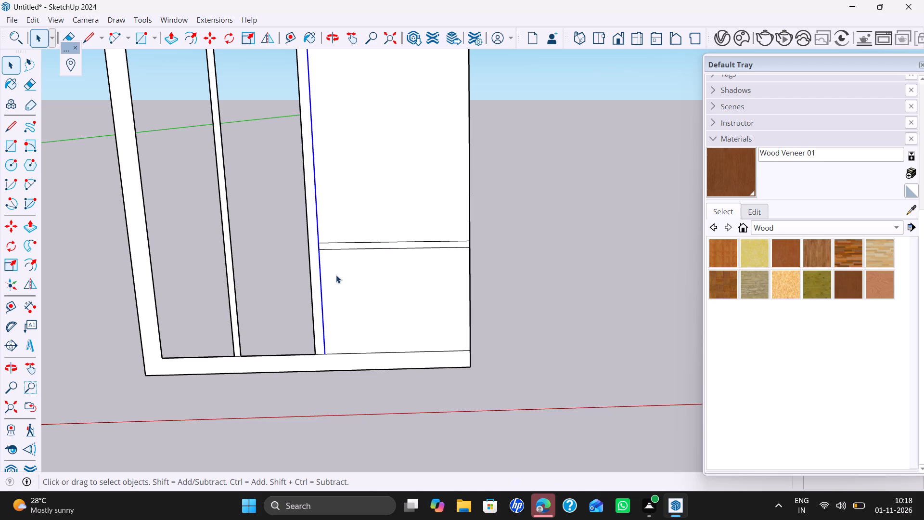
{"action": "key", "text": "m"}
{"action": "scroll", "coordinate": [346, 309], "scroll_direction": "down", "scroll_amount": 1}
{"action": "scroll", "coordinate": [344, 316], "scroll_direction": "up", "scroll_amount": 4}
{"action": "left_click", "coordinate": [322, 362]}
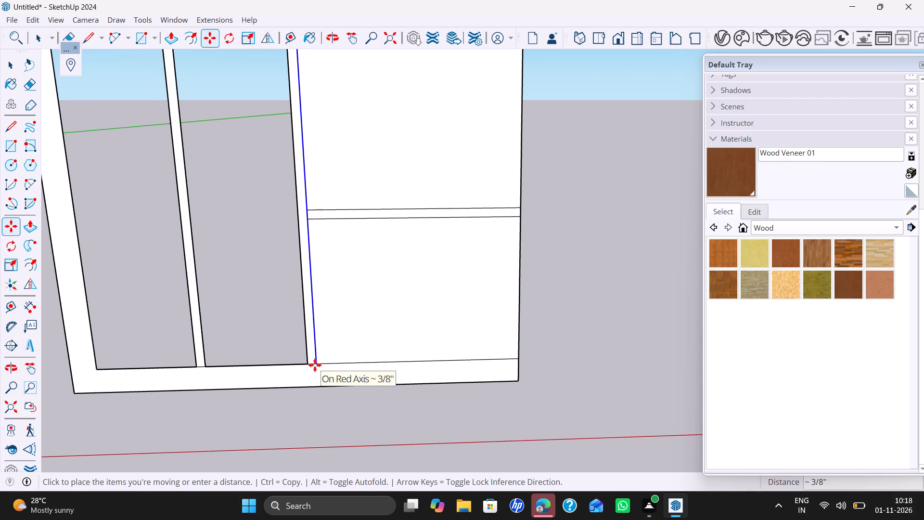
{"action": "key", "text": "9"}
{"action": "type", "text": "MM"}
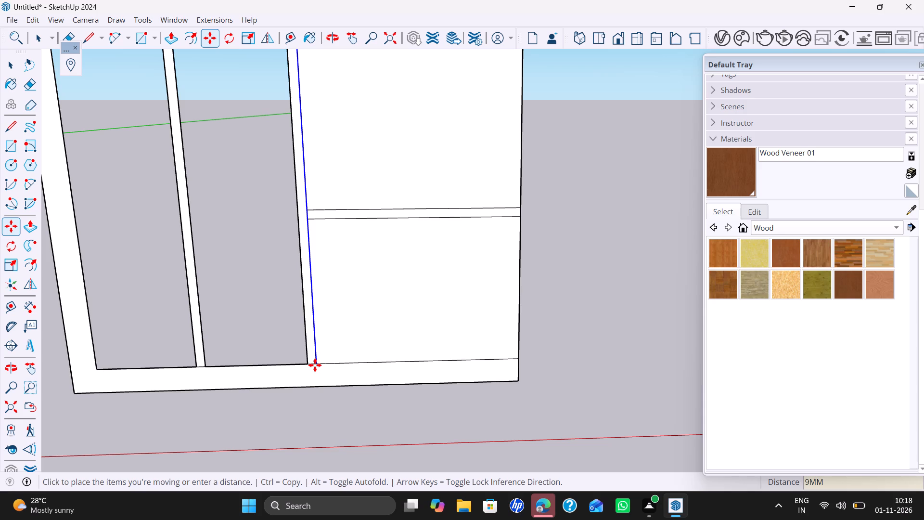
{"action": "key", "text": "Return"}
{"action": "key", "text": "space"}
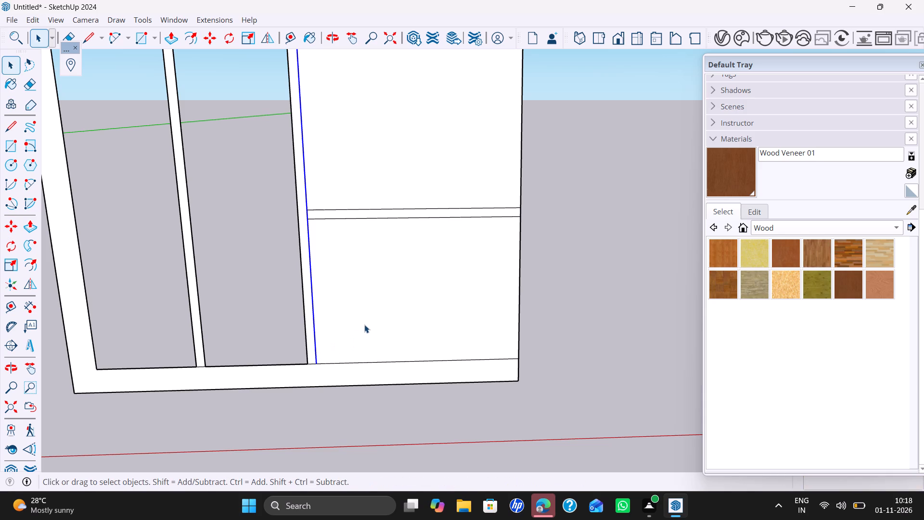
Undo the central division moves, the right bay's shelf lines and both face deletions beside the left bay's thin upright.
{"action": "left_click", "coordinate": [364, 325]}
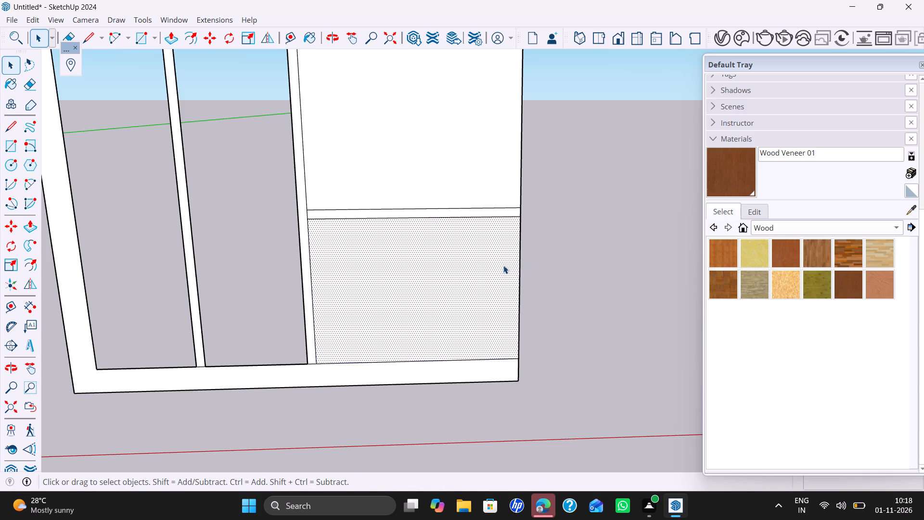
{"action": "scroll", "coordinate": [495, 267], "scroll_direction": "down", "scroll_amount": 5}
{"action": "middle_click_drag", "start_coordinate": [510, 268], "coordinate": [476, 330]}
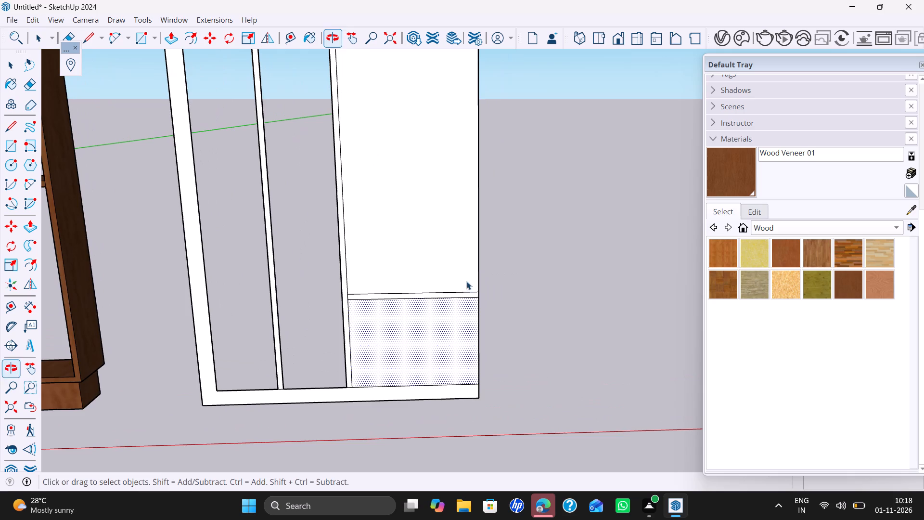
{"action": "middle_click_drag", "start_coordinate": [461, 267], "coordinate": [458, 301], "text": "shift"}
{"action": "scroll", "coordinate": [415, 221], "scroll_direction": "down", "scroll_amount": 3}
{"action": "middle_click_drag", "start_coordinate": [415, 221], "coordinate": [415, 335], "text": "shift"}
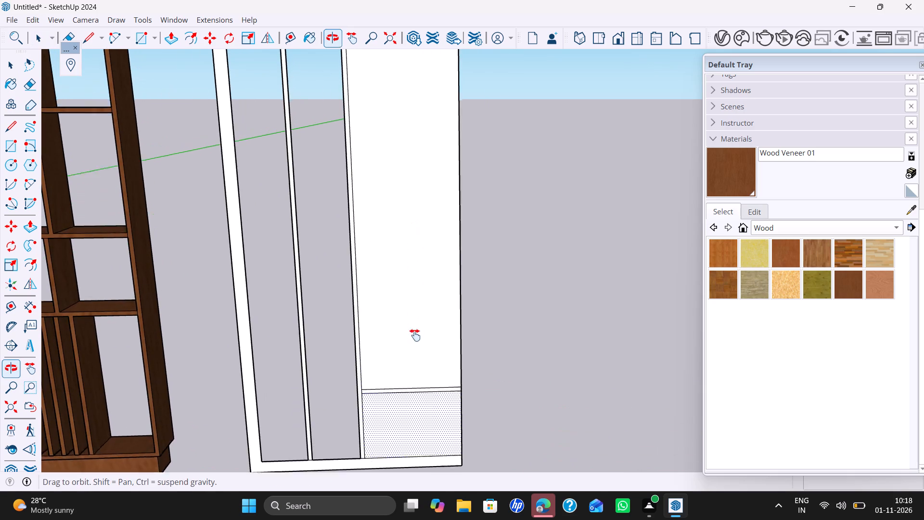
{"action": "middle_click_drag", "start_coordinate": [415, 335], "coordinate": [415, 337], "text": "shift"}
{"action": "scroll", "coordinate": [416, 290], "scroll_direction": "down", "scroll_amount": 3}
{"action": "middle_click_drag", "start_coordinate": [416, 290], "coordinate": [411, 342], "text": "shift"}
{"action": "middle_click_drag", "start_coordinate": [408, 314], "coordinate": [402, 275]}
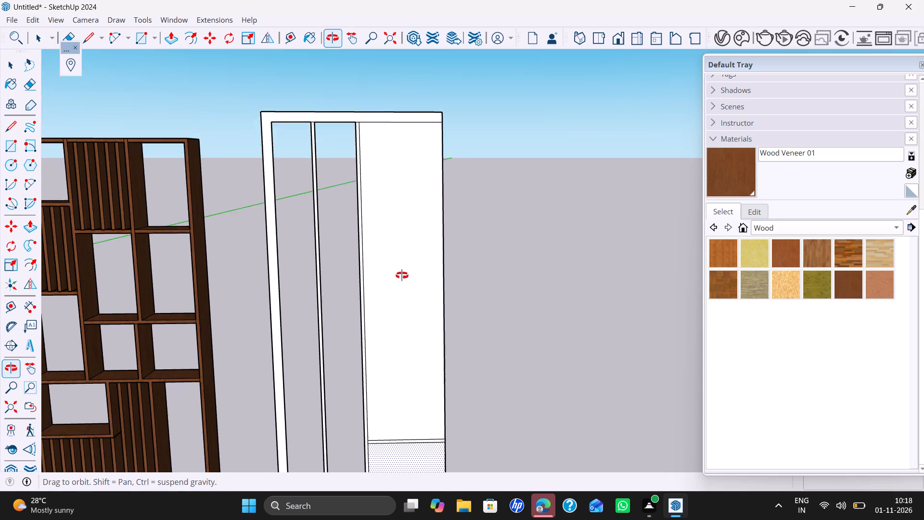
{"action": "middle_click_drag", "start_coordinate": [402, 275], "coordinate": [401, 272]}
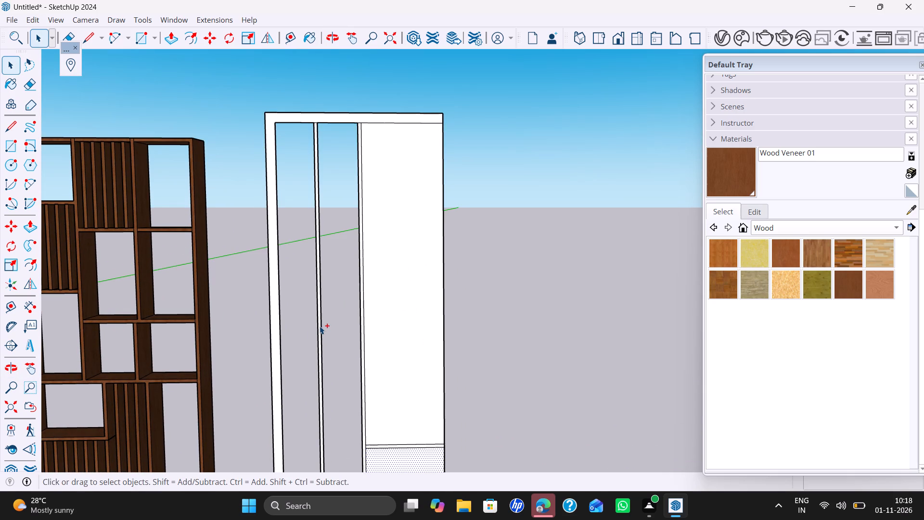
{"action": "key", "text": "ctrl+z"}
{"action": "key", "text": "ctrl+z"}
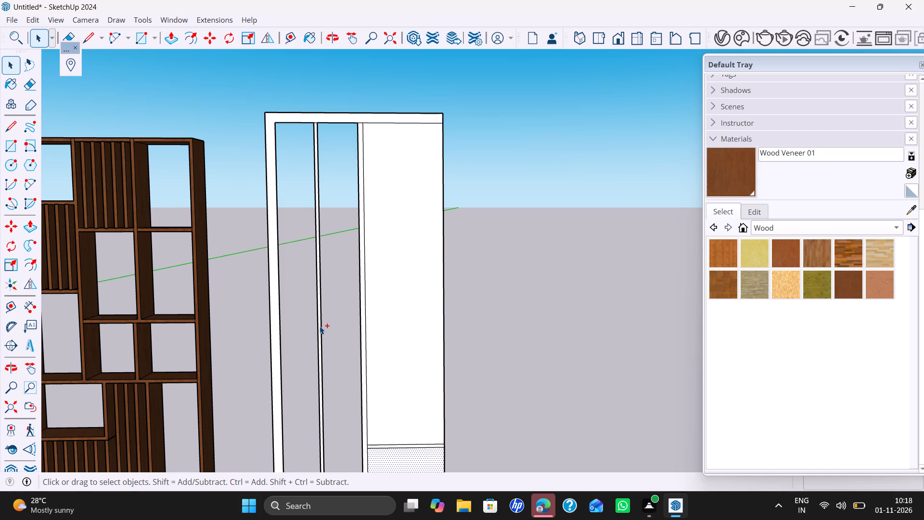
{"action": "key", "text": "ctrl+z"}
{"action": "key", "text": "ctrl+z"}
{"action": "key", "text": "ctrl+z"}
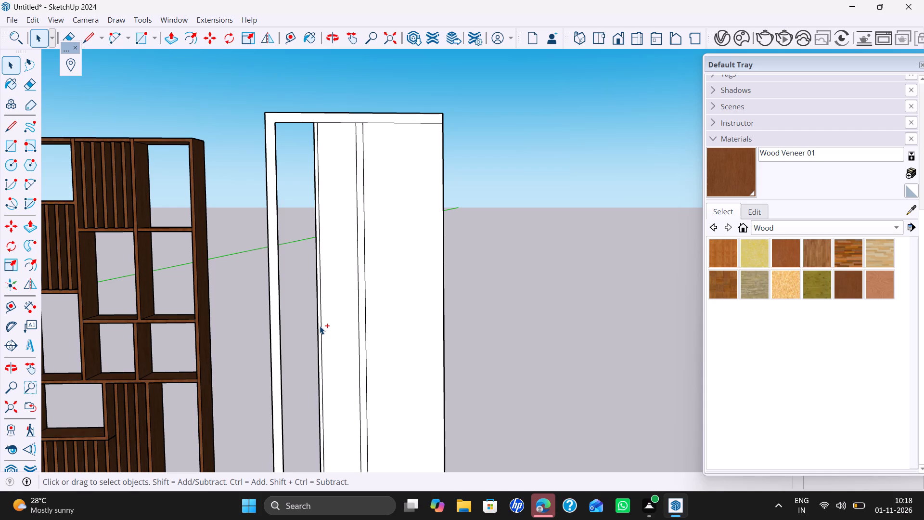
{"action": "key", "text": "ctrl+z"}
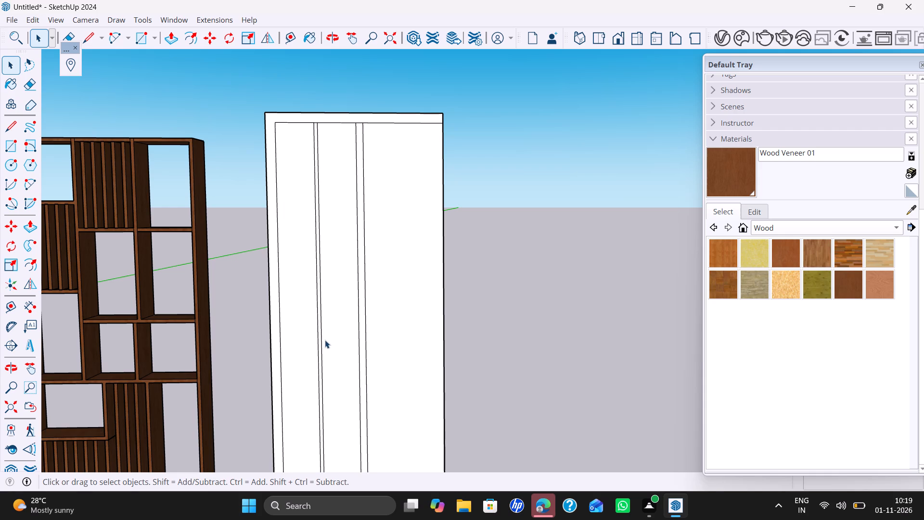
Move the left bay's thin upright's right edge line 9 mm outward, toward the central division.
{"action": "scroll", "coordinate": [321, 338], "scroll_direction": "up", "scroll_amount": 1}
{"action": "left_click", "coordinate": [321, 338]}
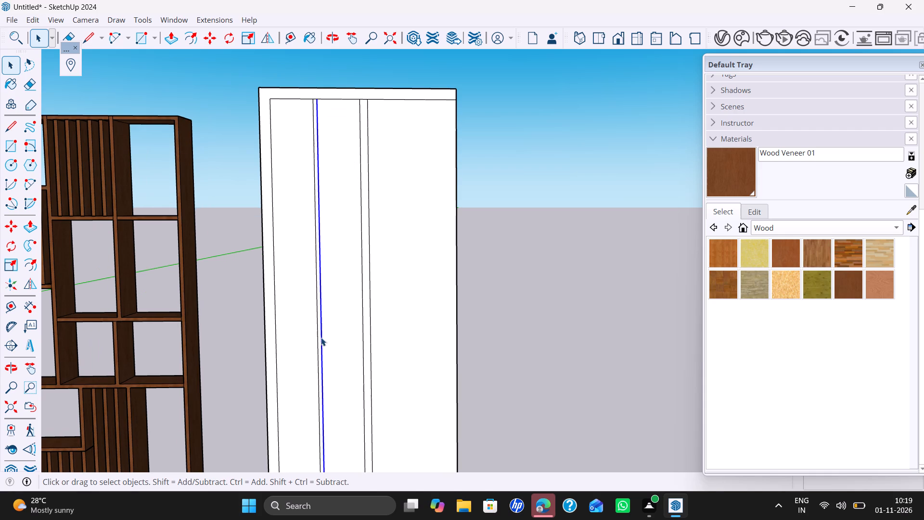
{"action": "key", "text": "m"}
{"action": "left_click", "coordinate": [321, 338]}
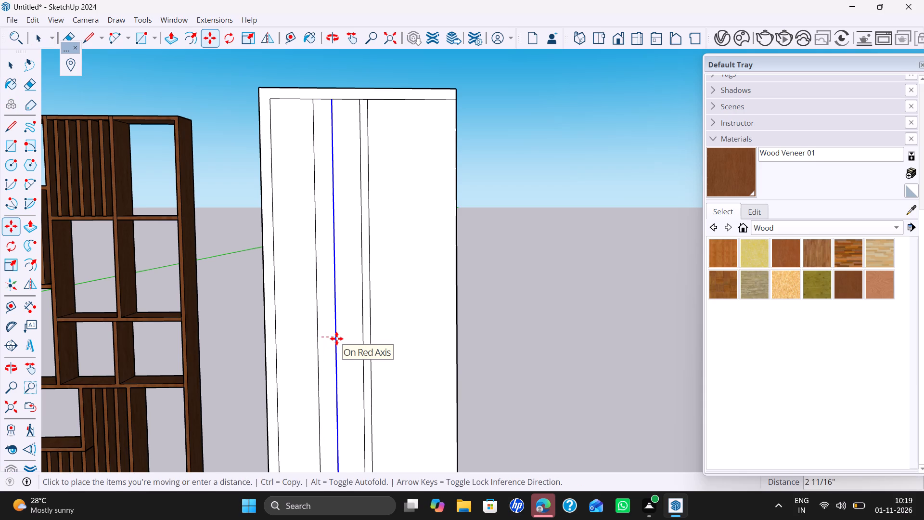
{"action": "key", "text": "9"}
{"action": "type", "text": "MM"}
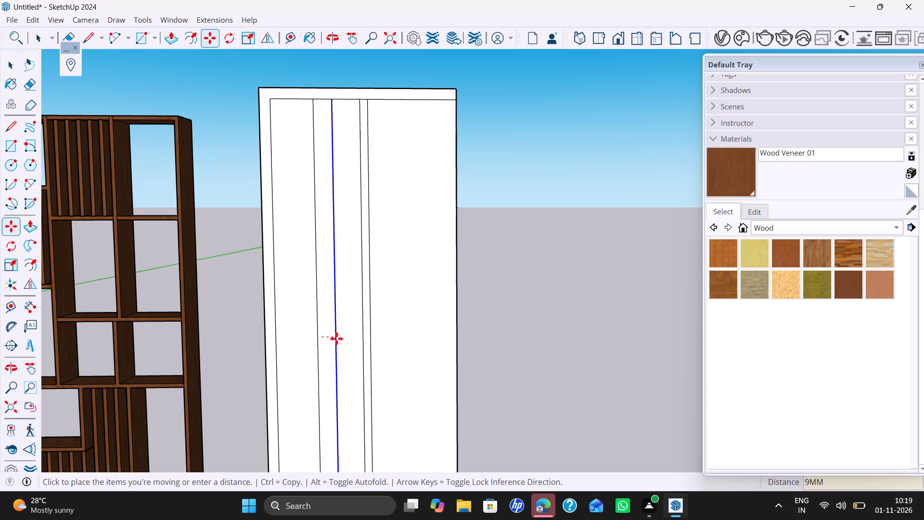
{"action": "key", "text": "Return"}
{"action": "key", "text": "space"}
Move the thin upright's left edge line 9 mm outward, toward the panel's left border.
{"action": "left_click", "coordinate": [319, 322]}
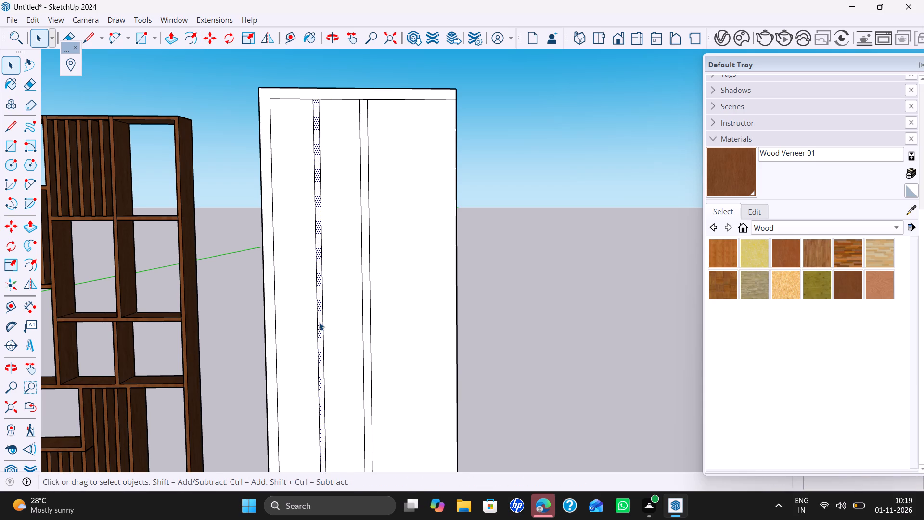
{"action": "left_click", "coordinate": [318, 321]}
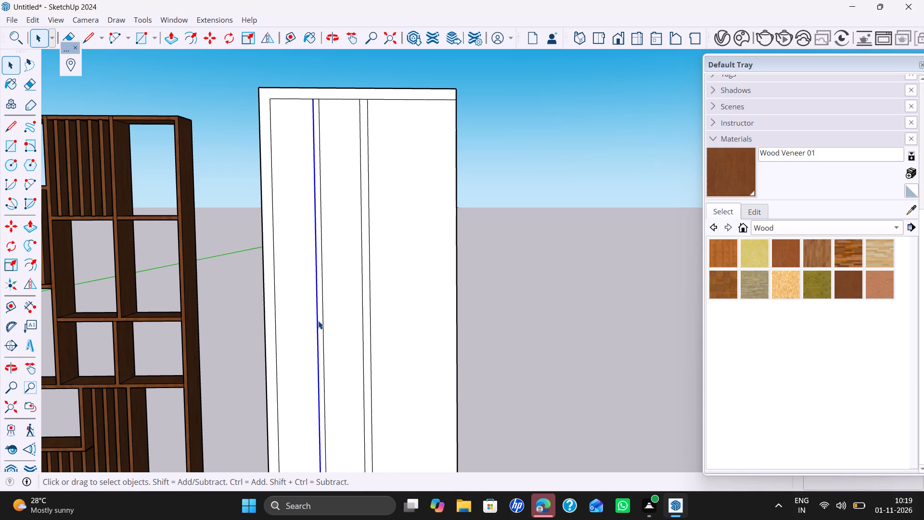
{"action": "key", "text": "m"}
{"action": "left_click", "coordinate": [315, 323]}
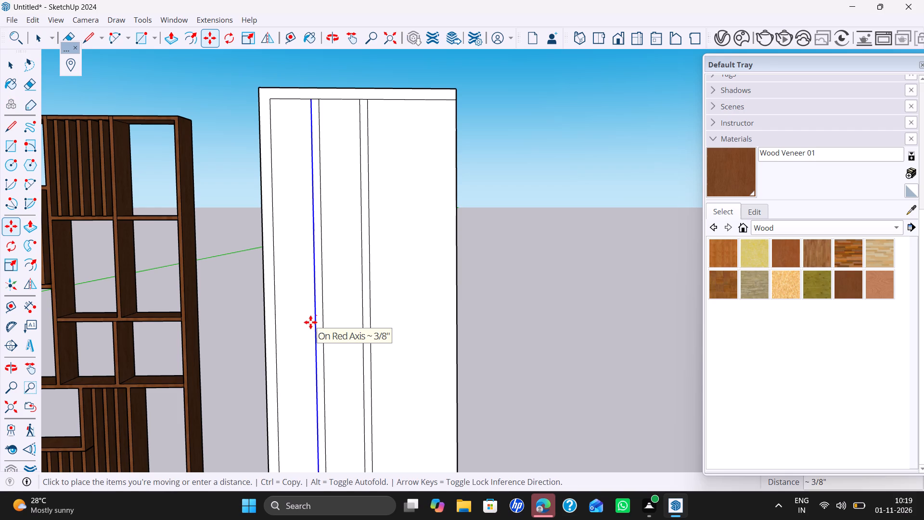
{"action": "type", "text": "9MM"}
{"action": "key", "text": "Return"}
{"action": "key", "text": "space"}
Measure the gap between the thin upright's left edge and the left border's inner line.
{"action": "scroll", "coordinate": [326, 330], "scroll_direction": "down", "scroll_amount": 1}
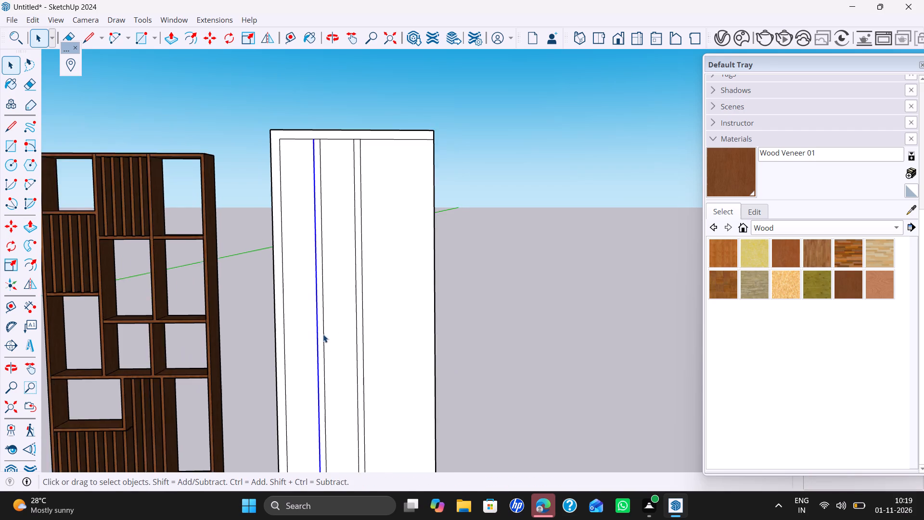
{"action": "scroll", "coordinate": [323, 334], "scroll_direction": "down", "scroll_amount": 3}
{"action": "middle_click_drag", "start_coordinate": [325, 333], "coordinate": [273, 351], "text": "shift"}
{"action": "middle_click_drag", "start_coordinate": [307, 332], "coordinate": [324, 325]}
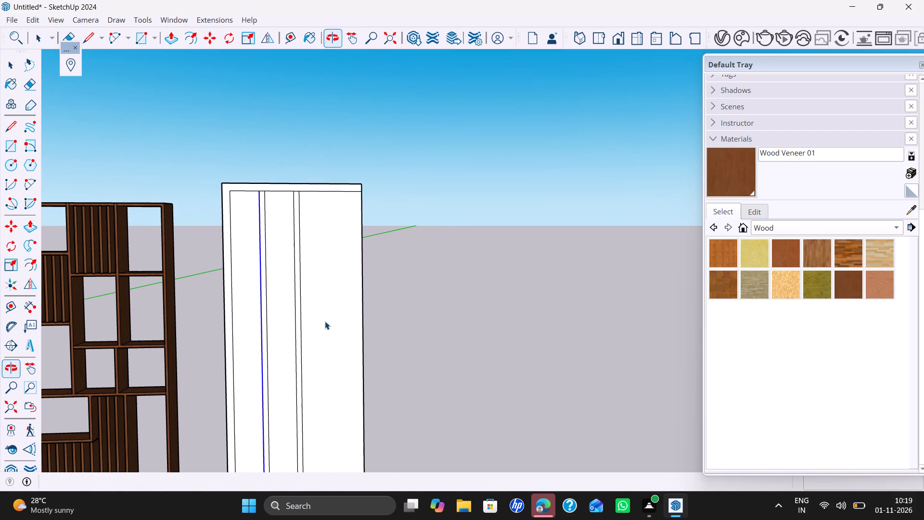
{"action": "scroll", "coordinate": [291, 300], "scroll_direction": "up", "scroll_amount": 1}
{"action": "key", "text": "t"}
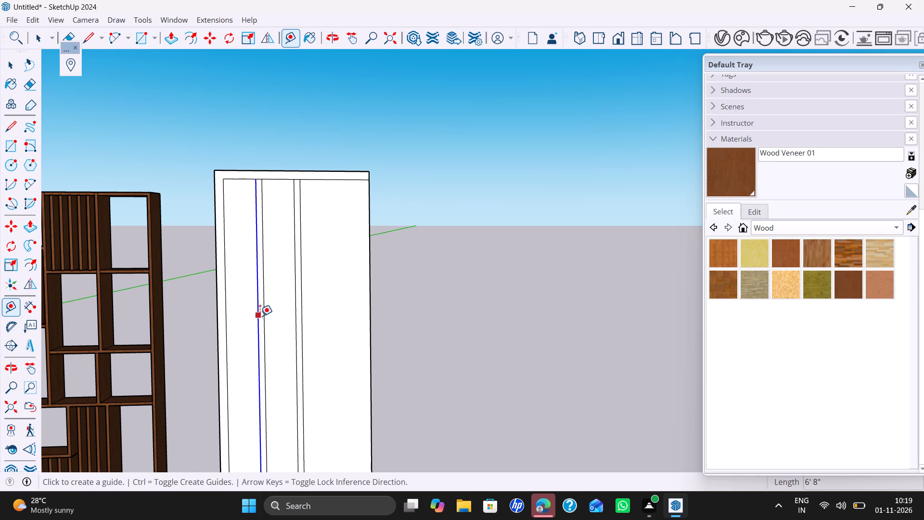
{"action": "left_click", "coordinate": [258, 317]}
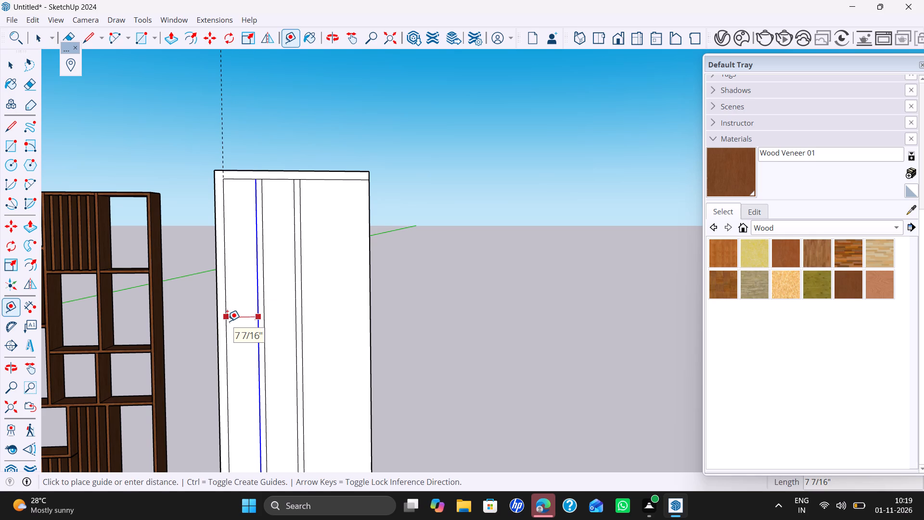
{"action": "key", "text": "Escape"}
{"action": "key", "text": "space"}
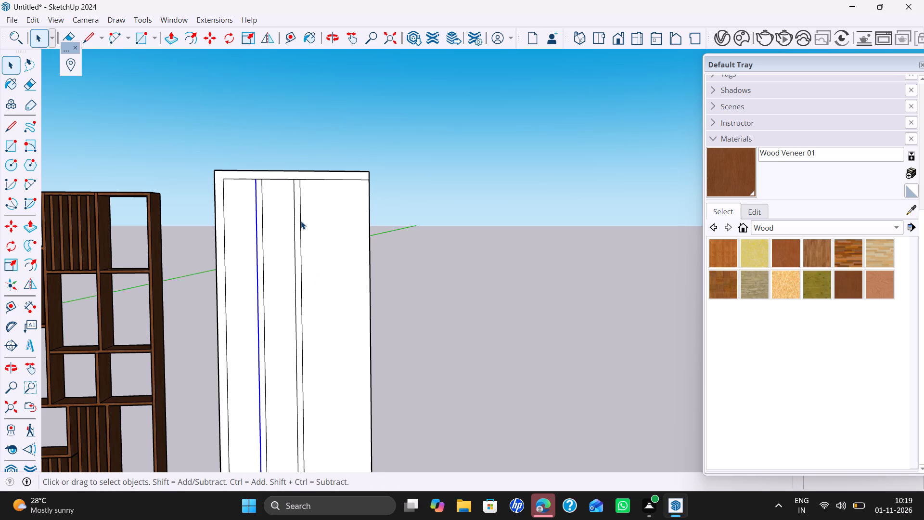
Copy the right bay's bottom border line 1' upward as the lower edge of a shelf.
{"action": "left_click", "coordinate": [301, 214]}
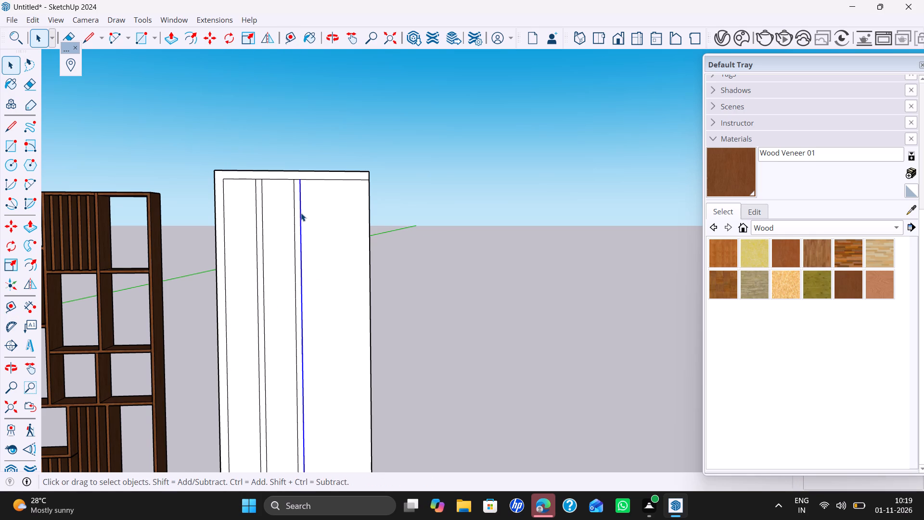
{"action": "scroll", "coordinate": [316, 219], "scroll_direction": "down", "scroll_amount": 3}
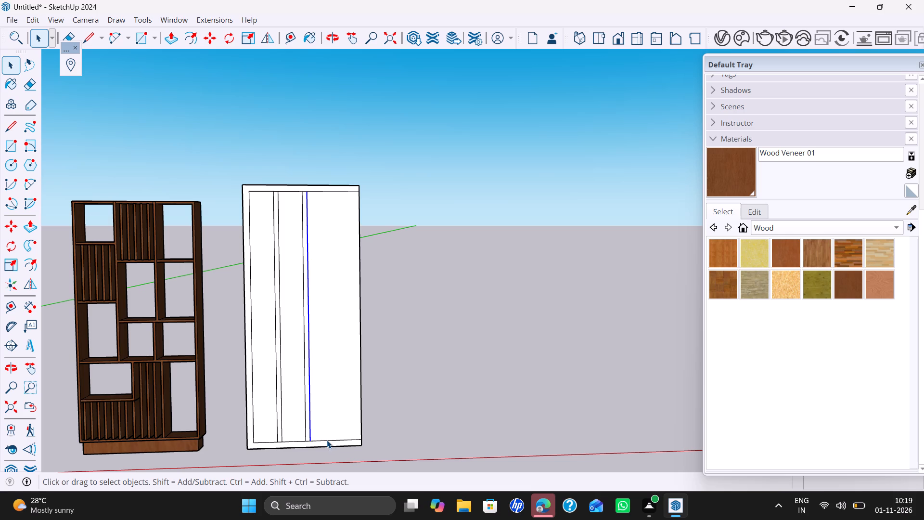
{"action": "left_click", "coordinate": [327, 440]}
{"action": "key", "text": "m"}
{"action": "left_click", "coordinate": [311, 442]}
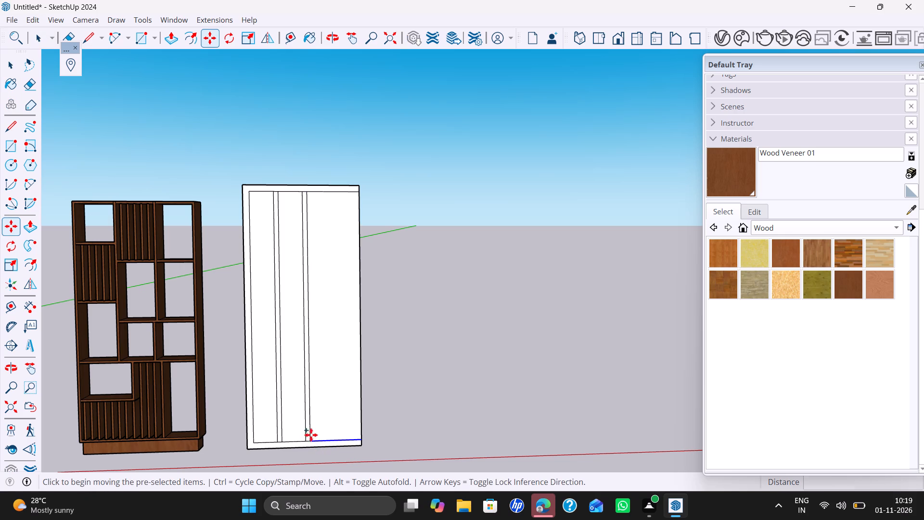
{"action": "key", "text": "1"}
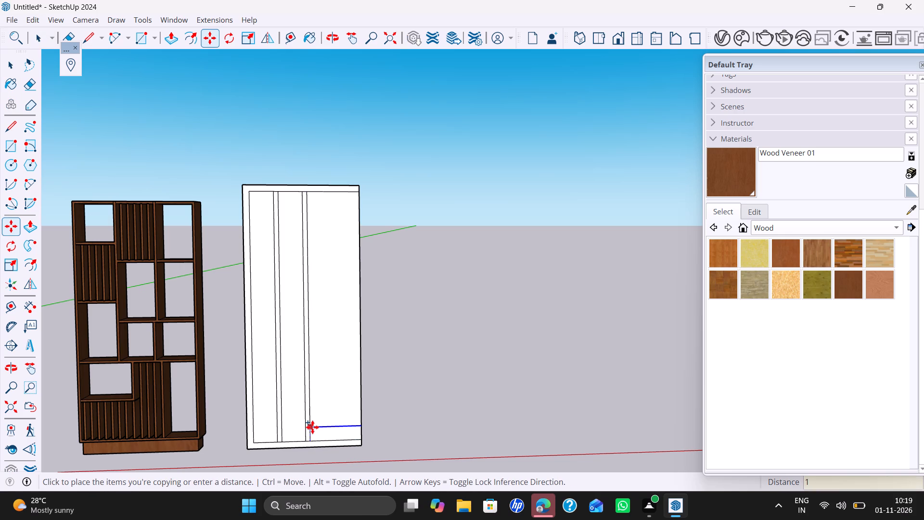
{"action": "key", "text": "comma"}
{"action": "key", "text": "BackSpace"}
{"action": "key", "text": "apostrophe"}
{"action": "key", "text": "Return"}
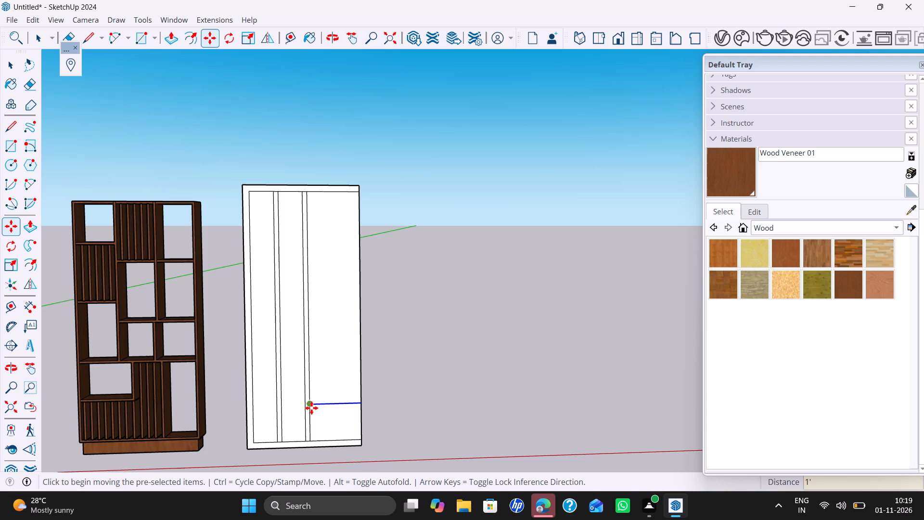
Copy the right bay's new shelf line 18 mm upward to form a thin shelf strip.
{"action": "left_click", "coordinate": [311, 408]}
{"action": "type", "text": "18"}
{"action": "type", "text": "MM"}
{"action": "key", "text": "Return"}
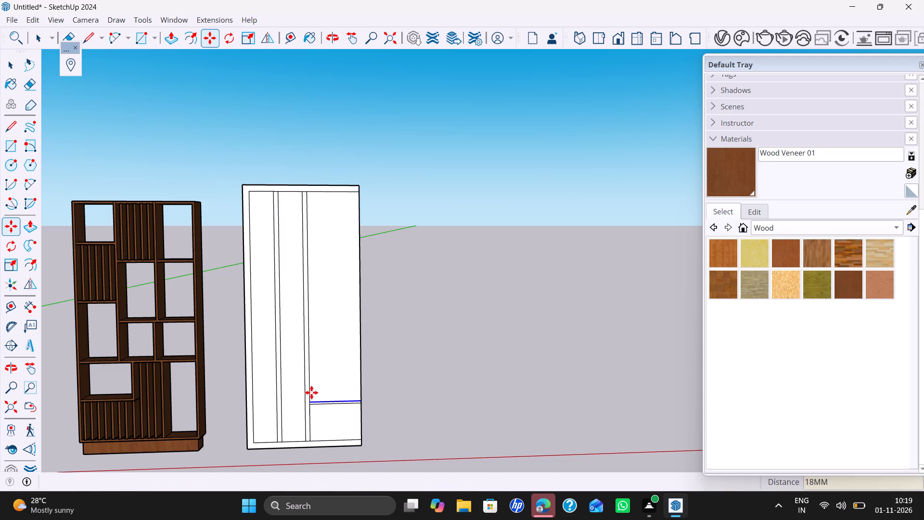
{"action": "key", "text": "space"}
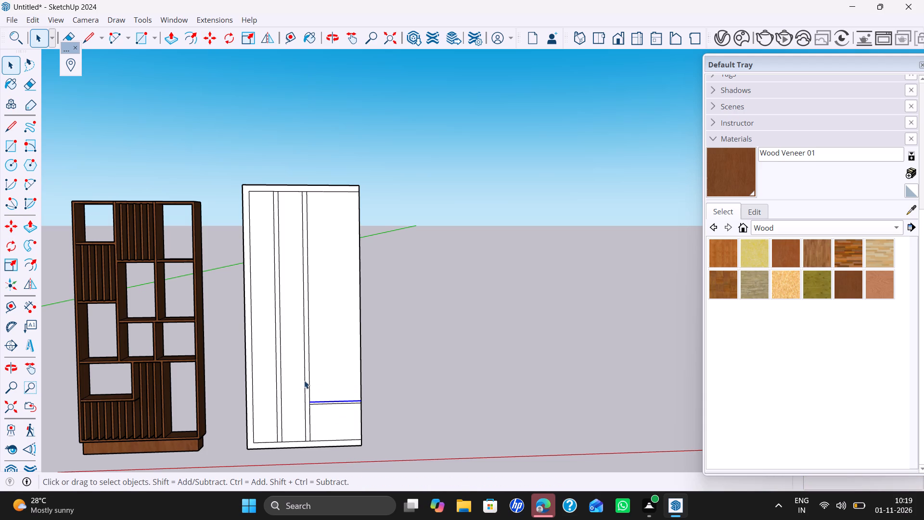
Draw a line from the right bay shelf's lower edge across the central division to the thin upright, about 8 7/8" long.
{"action": "scroll", "coordinate": [306, 375], "scroll_direction": "up", "scroll_amount": 1}
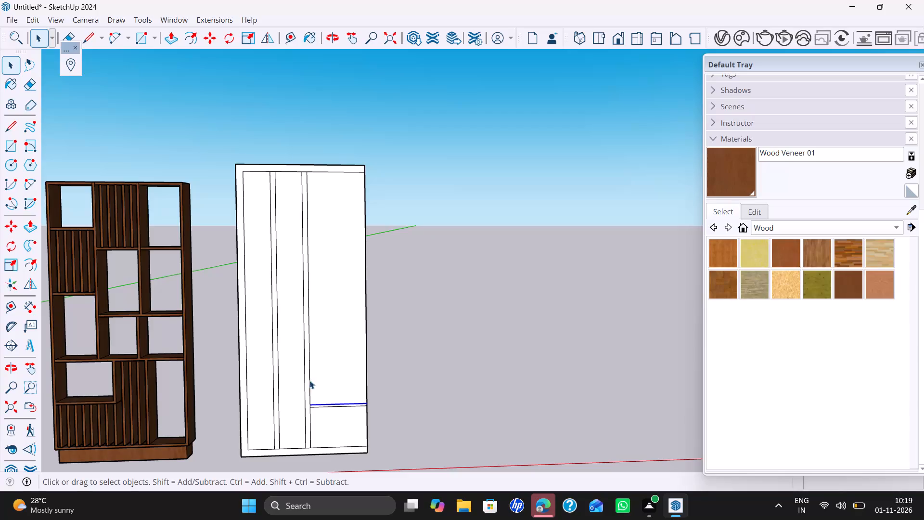
{"action": "scroll", "coordinate": [313, 388], "scroll_direction": "down", "scroll_amount": 1}
{"action": "middle_click_drag", "start_coordinate": [316, 393], "coordinate": [327, 419], "text": "shift"}
{"action": "scroll", "coordinate": [318, 385], "scroll_direction": "up", "scroll_amount": 1}
{"action": "middle_click_drag", "start_coordinate": [318, 381], "coordinate": [303, 348]}
{"action": "scroll", "coordinate": [303, 348], "scroll_direction": "down", "scroll_amount": 3}
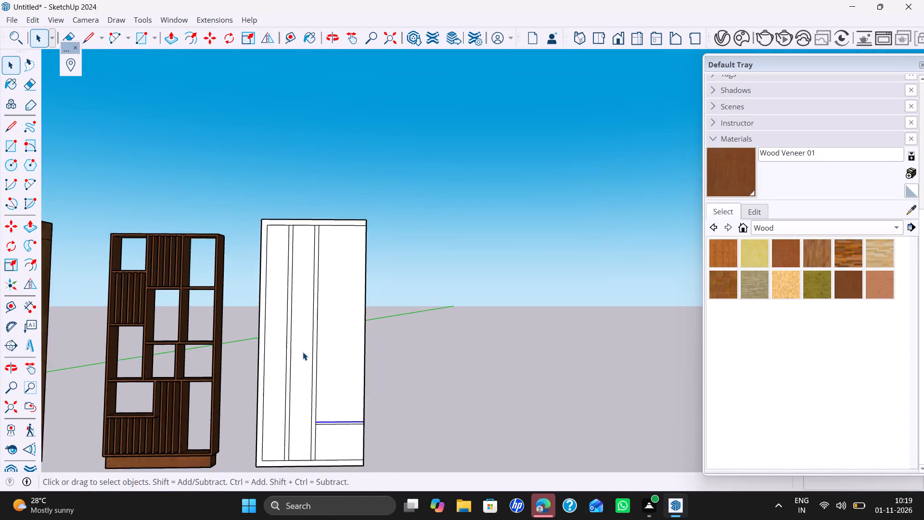
{"action": "middle_click_drag", "start_coordinate": [303, 352], "coordinate": [303, 334], "text": "shift"}
{"action": "middle_click_drag", "start_coordinate": [315, 347], "coordinate": [321, 368]}
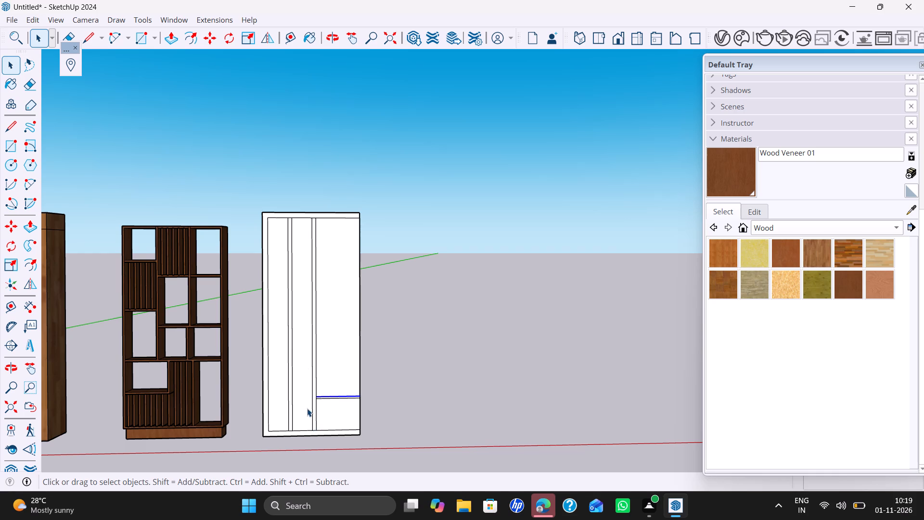
{"action": "key", "text": "l"}
{"action": "scroll", "coordinate": [305, 395], "scroll_direction": "up", "scroll_amount": 4}
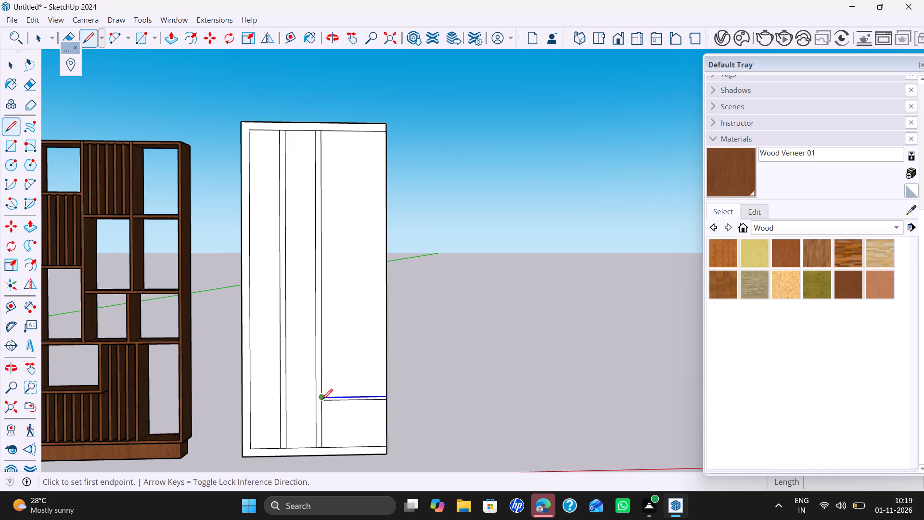
{"action": "left_click", "coordinate": [322, 402]}
{"action": "left_click", "coordinate": [285, 402]}
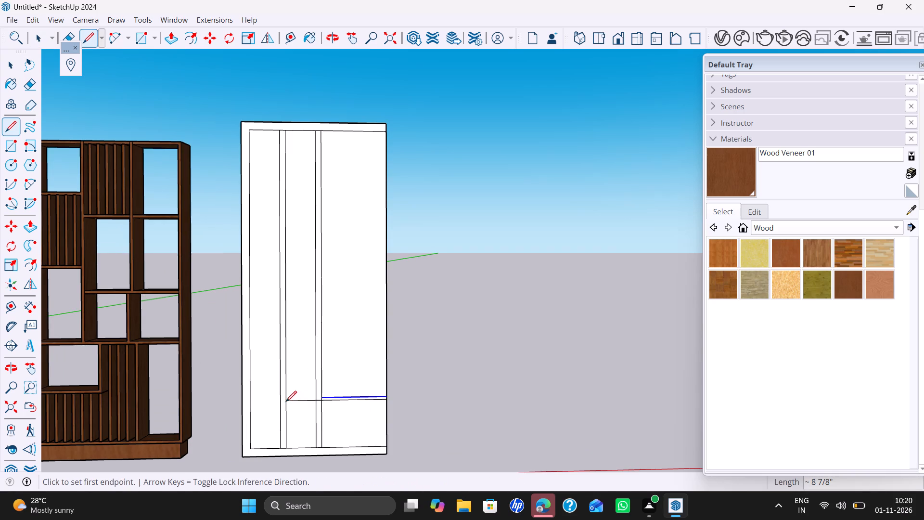
Copy the shelf line between the thin upright and central division 18 mm upward to form a thin shelf strip.
{"action": "key", "text": "space"}
{"action": "left_click", "coordinate": [295, 402]}
{"action": "key", "text": "m"}
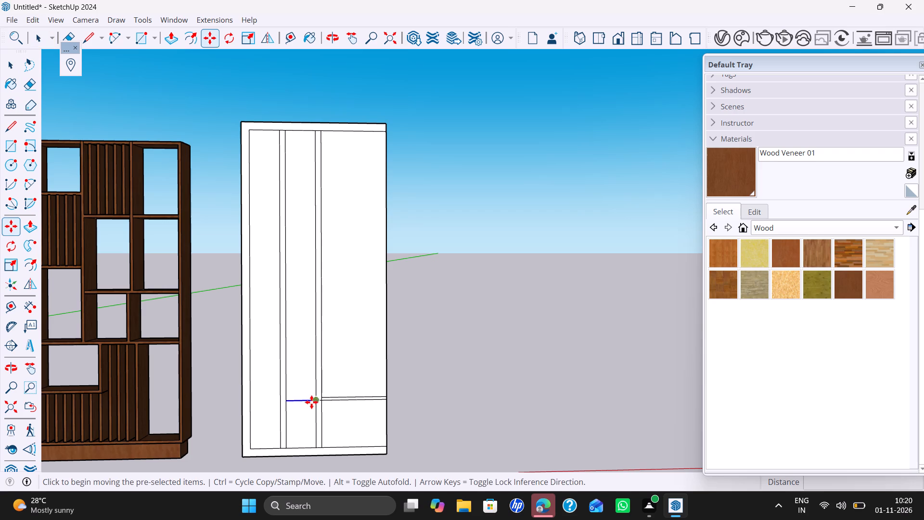
{"action": "scroll", "coordinate": [311, 402], "scroll_direction": "up", "scroll_amount": 3}
{"action": "left_click", "coordinate": [317, 402]}
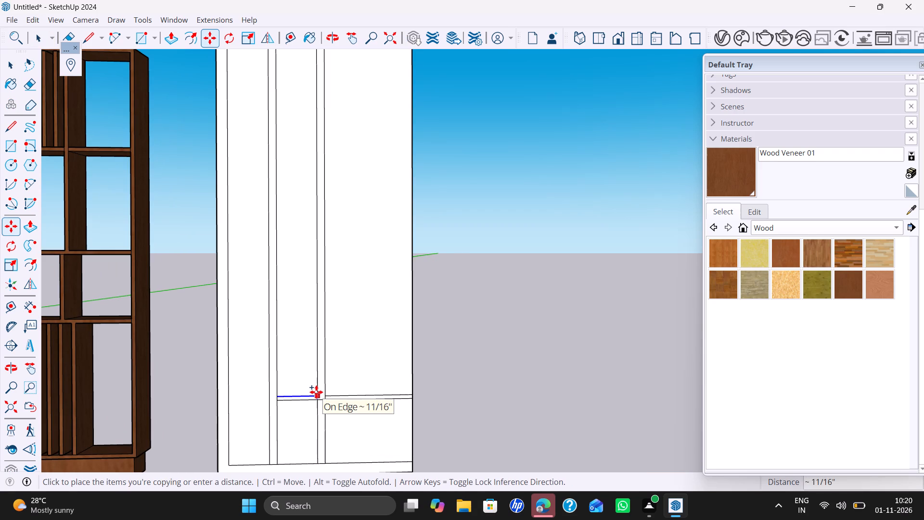
{"action": "type", "text": "18MM"}
{"action": "key", "text": "Return"}
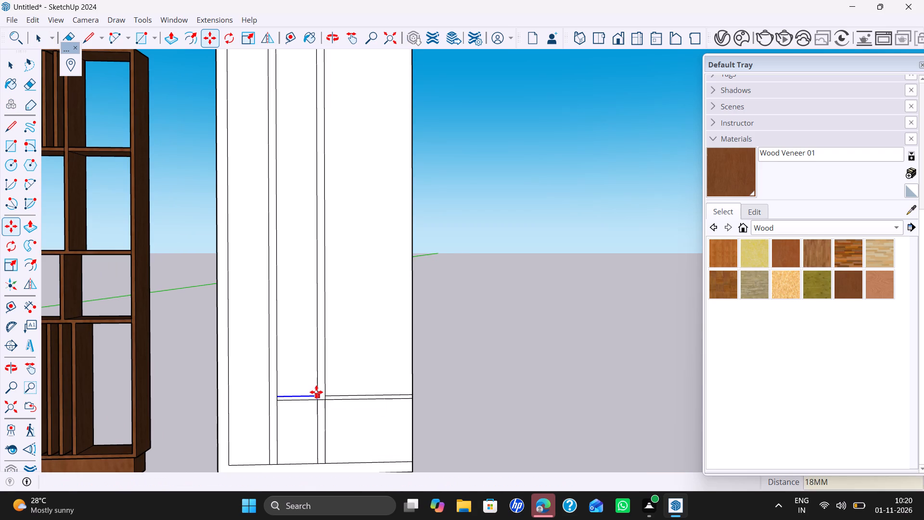
Erase the short shelf line segment crossing the central division.
{"action": "key", "text": "e"}
{"action": "scroll", "coordinate": [318, 397], "scroll_direction": "up", "scroll_amount": 6}
{"action": "left_click", "coordinate": [322, 401]}
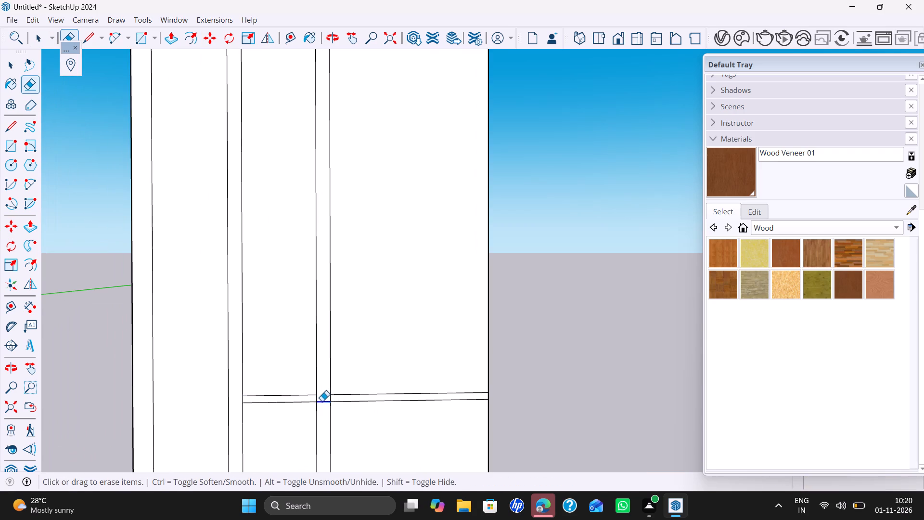
{"action": "key", "text": "space"}
Copy the middle bay shelf's top line 1' upward as the lower edge of a second shelf.
{"action": "scroll", "coordinate": [315, 387], "scroll_direction": "down", "scroll_amount": 3}
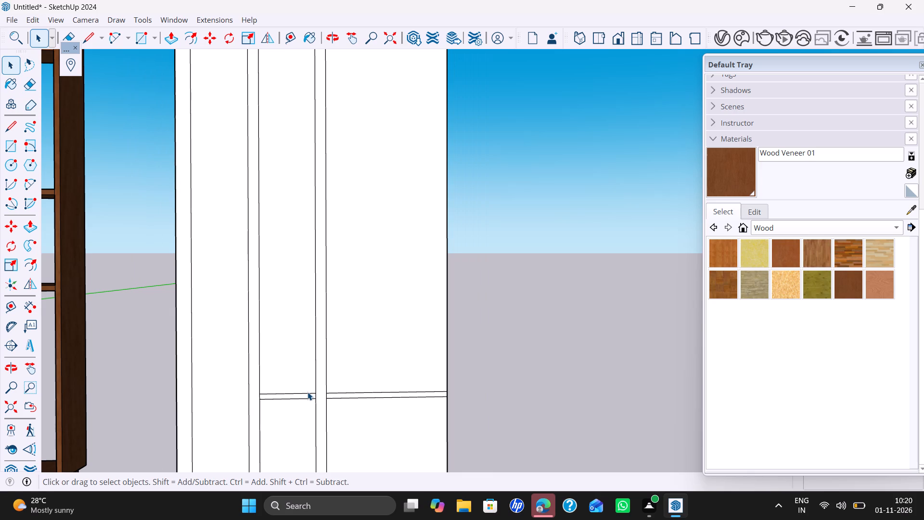
{"action": "scroll", "coordinate": [304, 400], "scroll_direction": "down", "scroll_amount": 4}
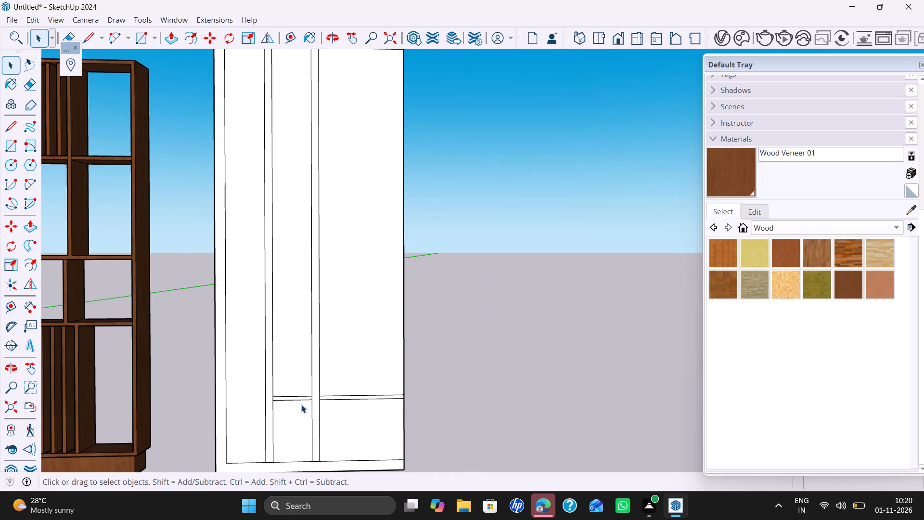
{"action": "left_click", "coordinate": [303, 395]}
{"action": "key", "text": "m"}
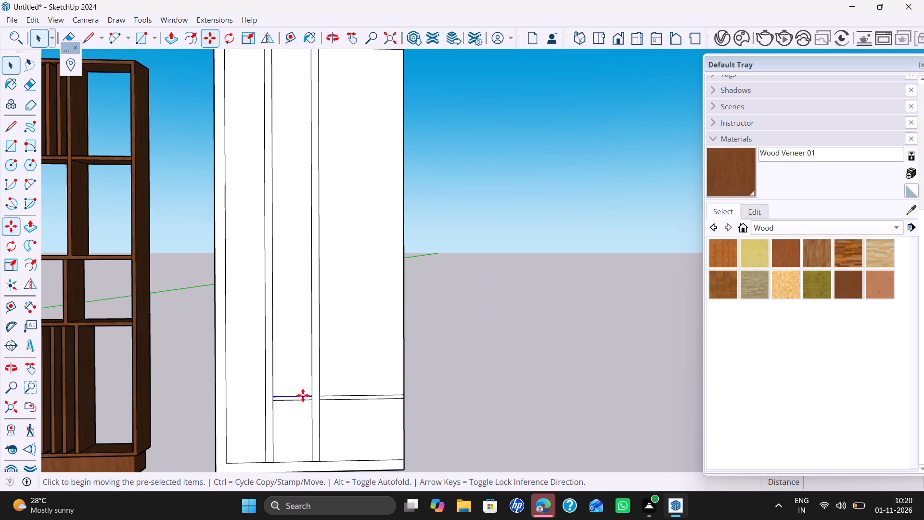
{"action": "left_click", "coordinate": [309, 395], "text": "ctrl"}
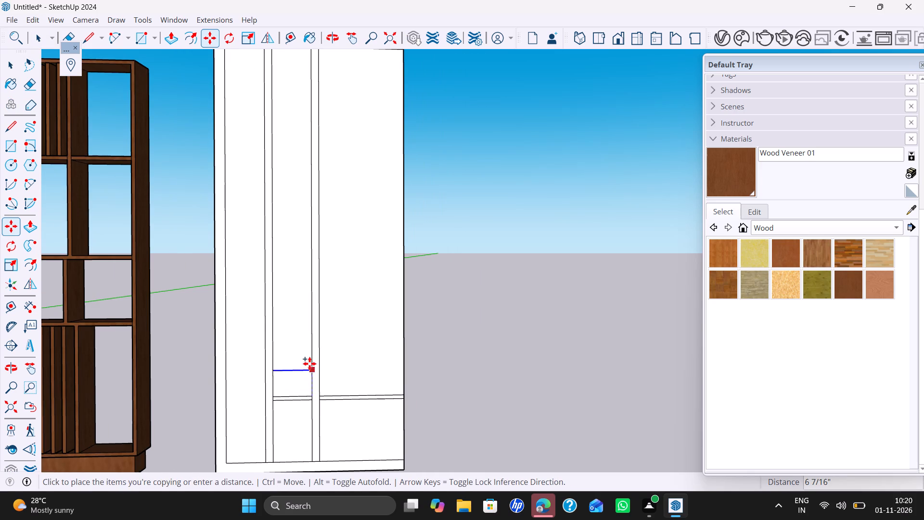
{"action": "scroll", "coordinate": [309, 364], "scroll_direction": "up", "scroll_amount": 1}
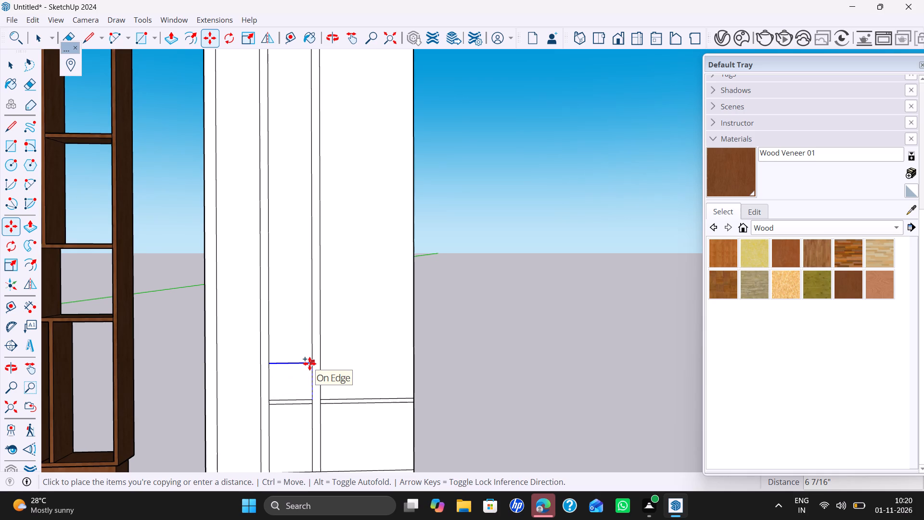
{"action": "type", "text": "1'"}
{"action": "key", "text": "Return"}
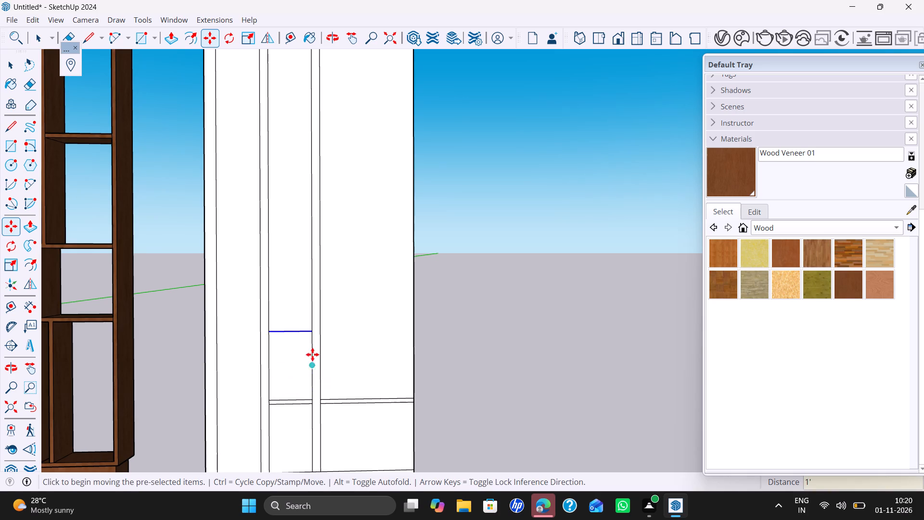
Copy the second middle bay shelf's lower line 18 mm upward to complete the thin shelf strip.
{"action": "left_click", "coordinate": [310, 335], "text": "ctrl"}
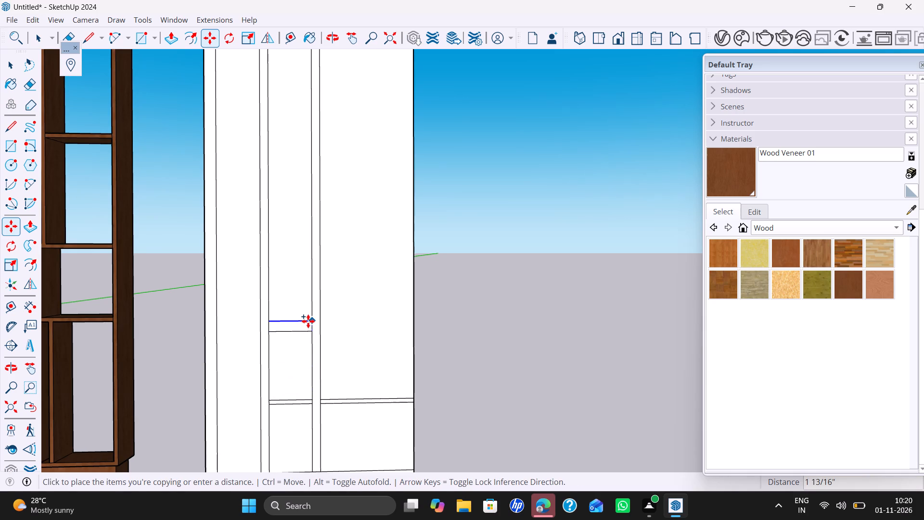
{"action": "type", "text": "18"}
{"action": "type", "text": "MM"}
{"action": "key", "text": "Return"}
{"action": "key", "text": "space"}
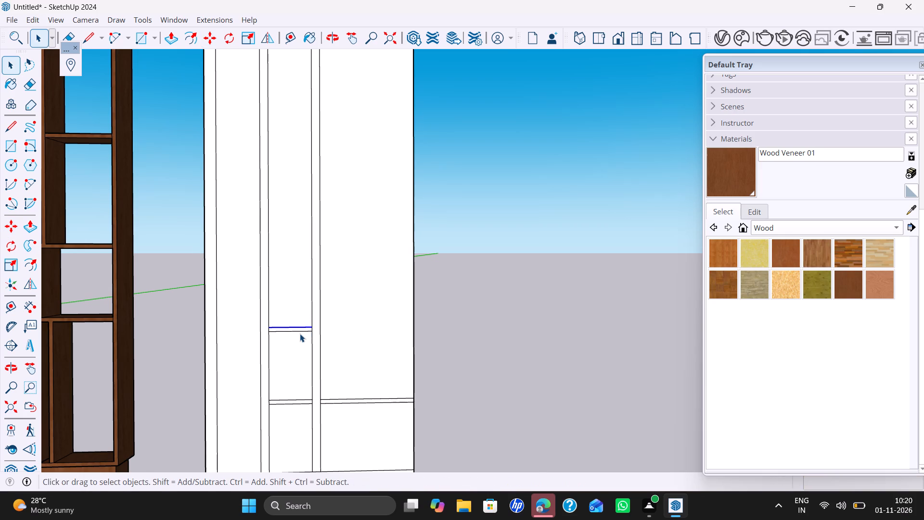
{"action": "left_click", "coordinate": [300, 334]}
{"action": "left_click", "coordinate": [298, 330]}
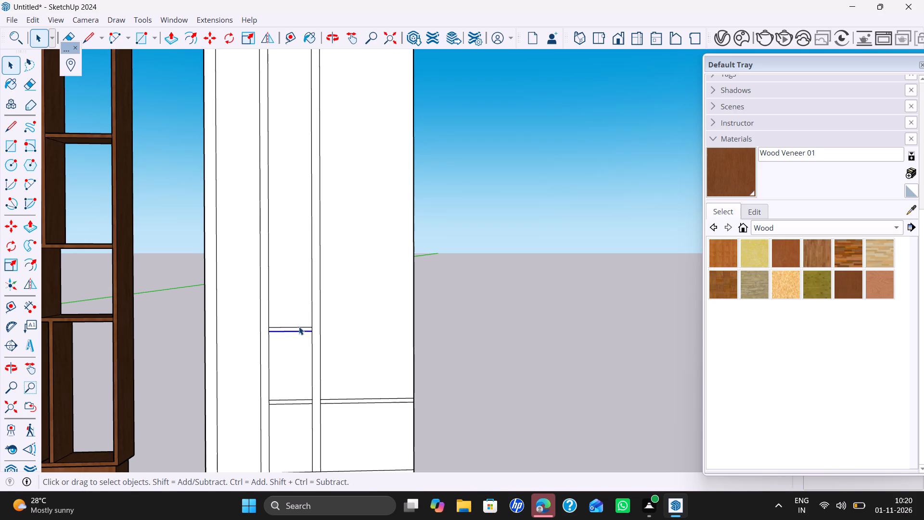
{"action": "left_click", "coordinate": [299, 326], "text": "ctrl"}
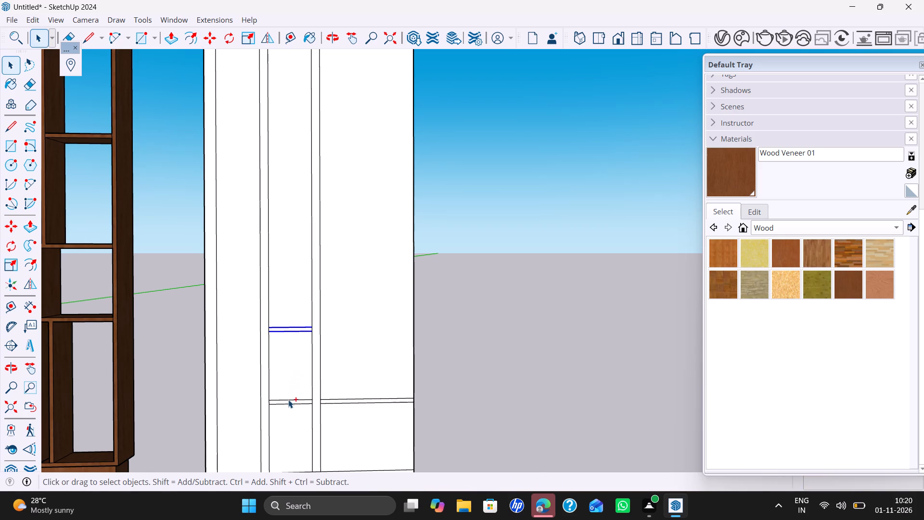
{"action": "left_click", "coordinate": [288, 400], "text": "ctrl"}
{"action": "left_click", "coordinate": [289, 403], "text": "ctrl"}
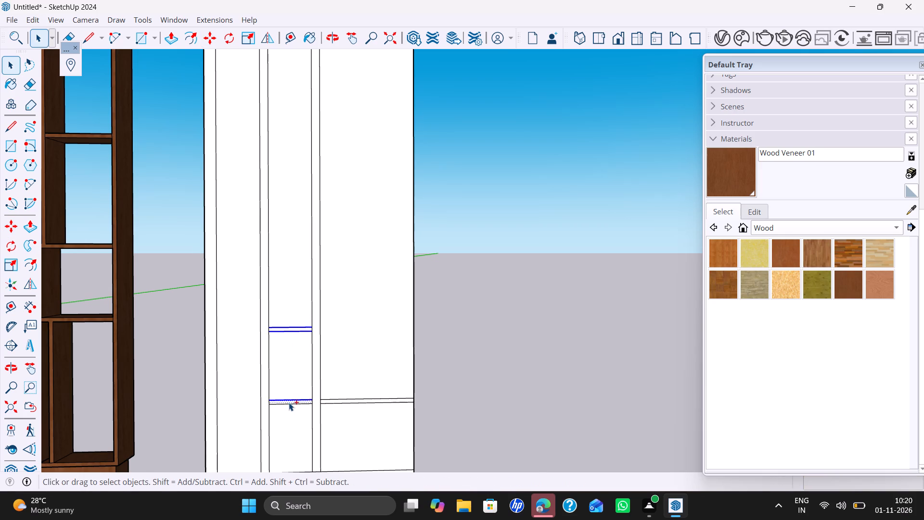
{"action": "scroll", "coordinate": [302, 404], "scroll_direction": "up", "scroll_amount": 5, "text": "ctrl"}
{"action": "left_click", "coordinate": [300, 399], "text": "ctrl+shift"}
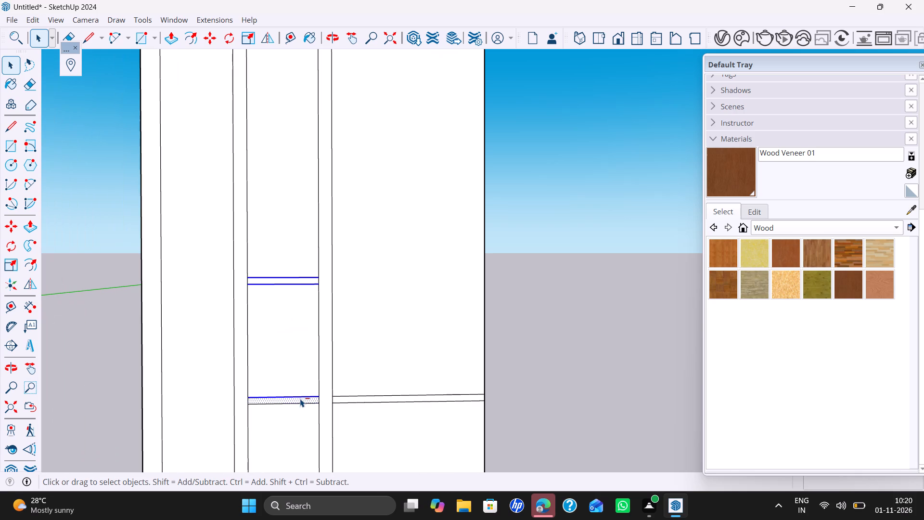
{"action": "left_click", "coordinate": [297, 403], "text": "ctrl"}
Copy the left side edge of the compartment between the two middle bay shelves 18 mm inward.
{"action": "left_click", "coordinate": [249, 383]}
{"action": "key", "text": "m"}
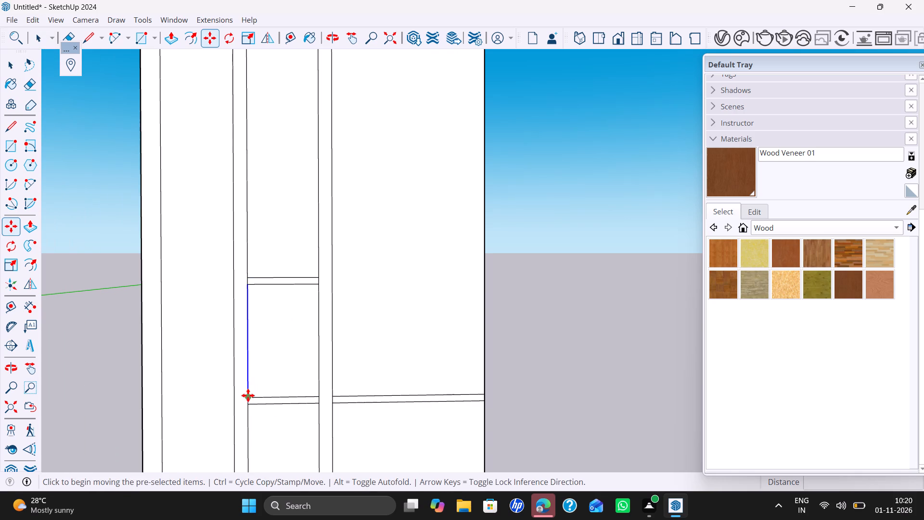
{"action": "left_click", "coordinate": [248, 395]}
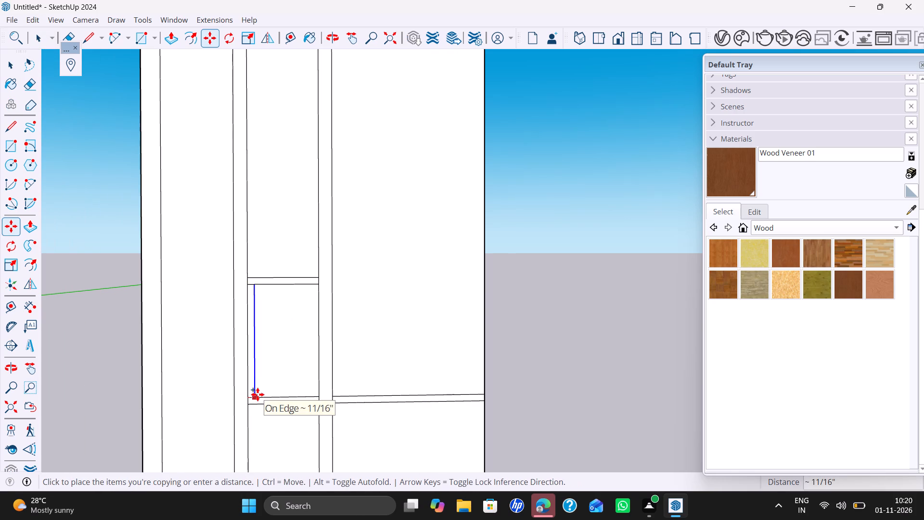
{"action": "type", "text": "18MM"}
{"action": "key", "text": "Return"}
{"action": "key", "text": "space"}
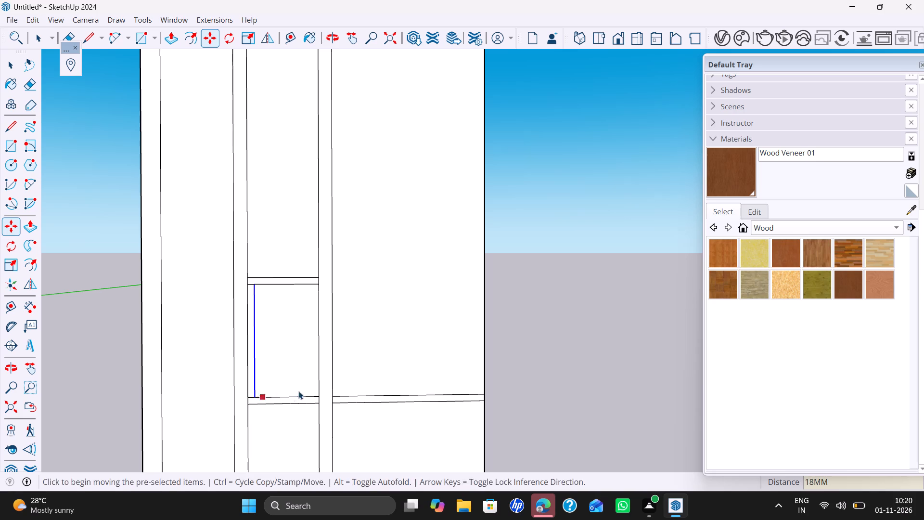
Copy the right side edge of the compartment between the two middle bay shelves 18 mm inward.
{"action": "left_click", "coordinate": [319, 366]}
{"action": "key", "text": "m"}
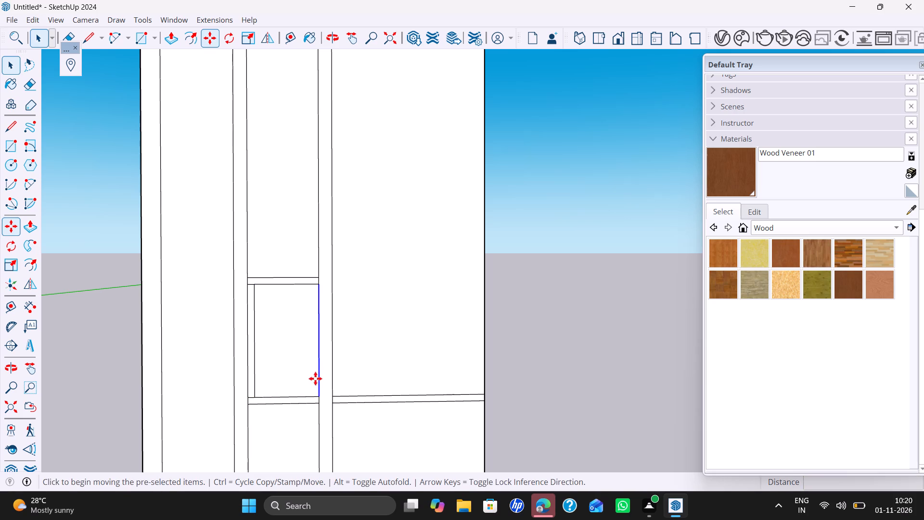
{"action": "left_click", "coordinate": [320, 395], "text": "ctrl"}
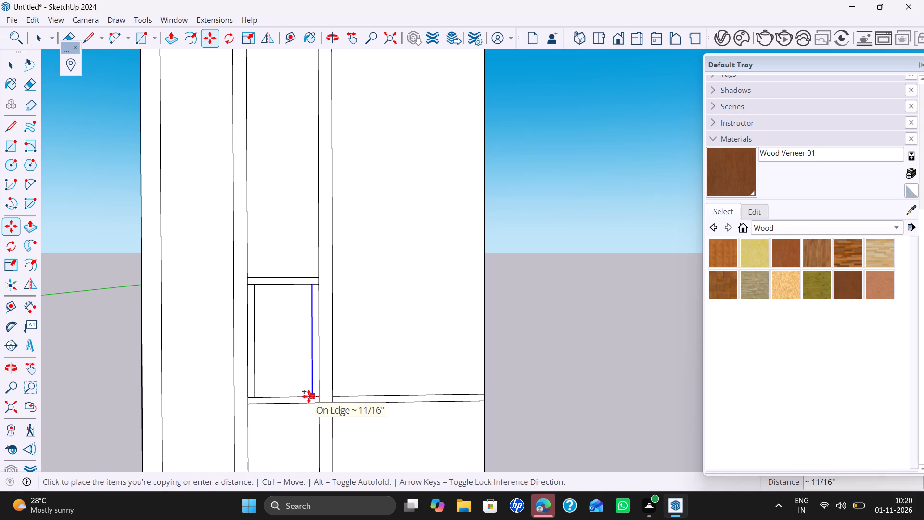
{"action": "type", "text": "18MM"}
{"action": "key", "text": "Return"}
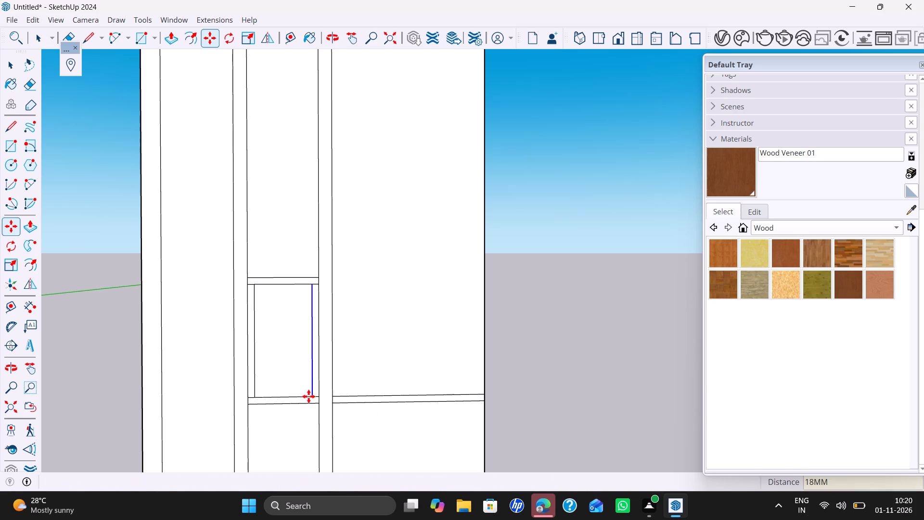
{"action": "key", "text": "space"}
Copy the compartment's inner rectangle and outer top and bottom shelf lines upward in the middle bay twice, at 2' spacing.
{"action": "left_click", "coordinate": [308, 396]}
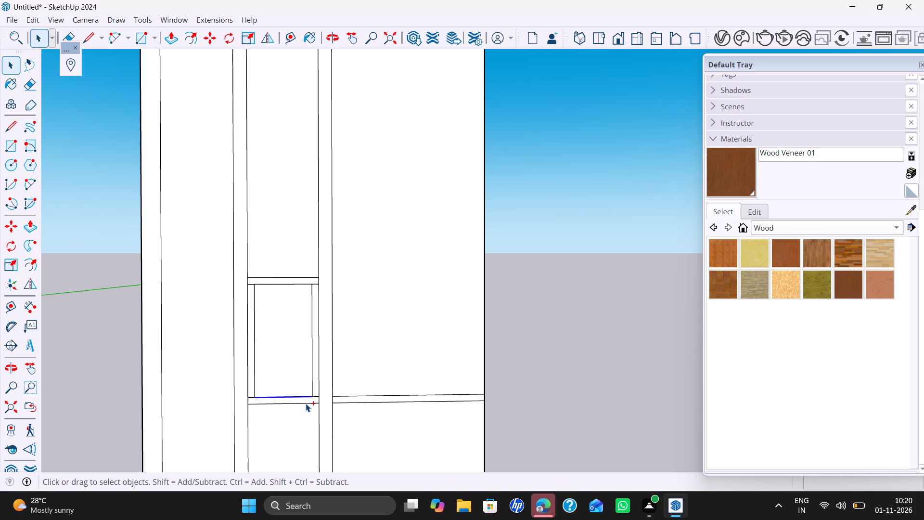
{"action": "left_click", "coordinate": [306, 403], "text": "ctrl"}
{"action": "left_click", "coordinate": [311, 383], "text": "ctrl"}
{"action": "left_click", "coordinate": [254, 387], "text": "ctrl"}
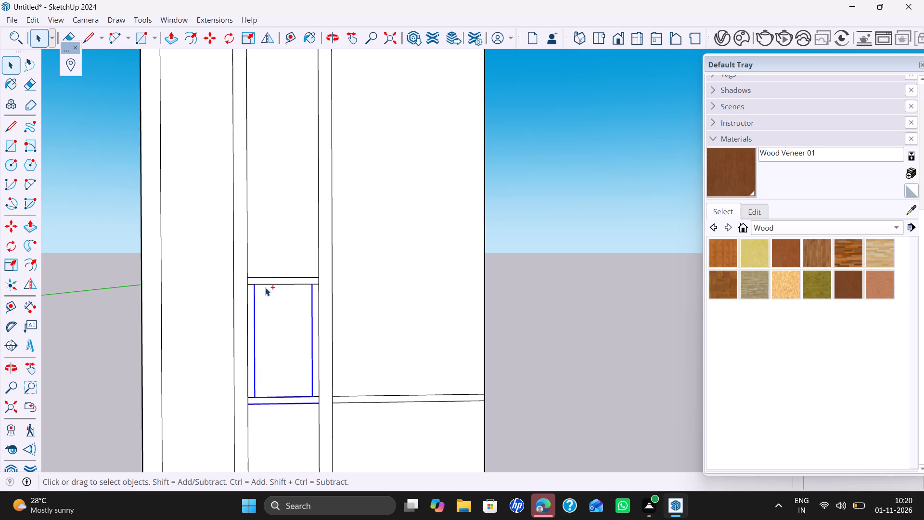
{"action": "left_click", "coordinate": [269, 285], "text": "ctrl"}
{"action": "left_click", "coordinate": [282, 276], "text": "ctrl"}
{"action": "key", "text": "m"}
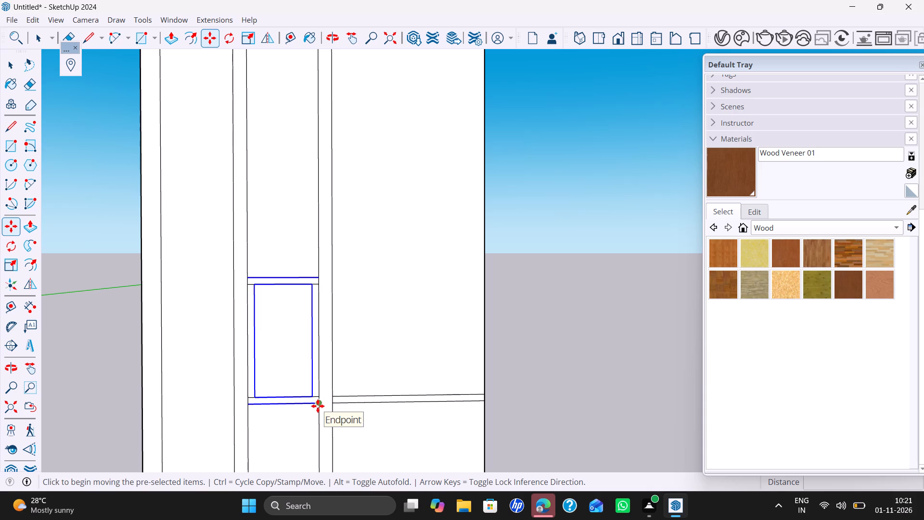
{"action": "left_click", "coordinate": [318, 405], "text": "ctrl"}
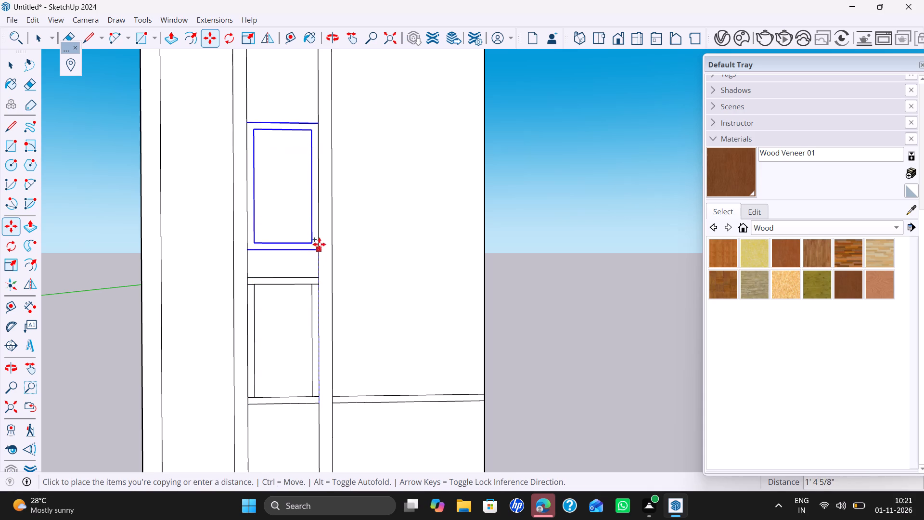
{"action": "scroll", "coordinate": [319, 244], "scroll_direction": "down", "scroll_amount": 6}
{"action": "middle_click_drag", "start_coordinate": [319, 237], "coordinate": [325, 286], "text": "shift"}
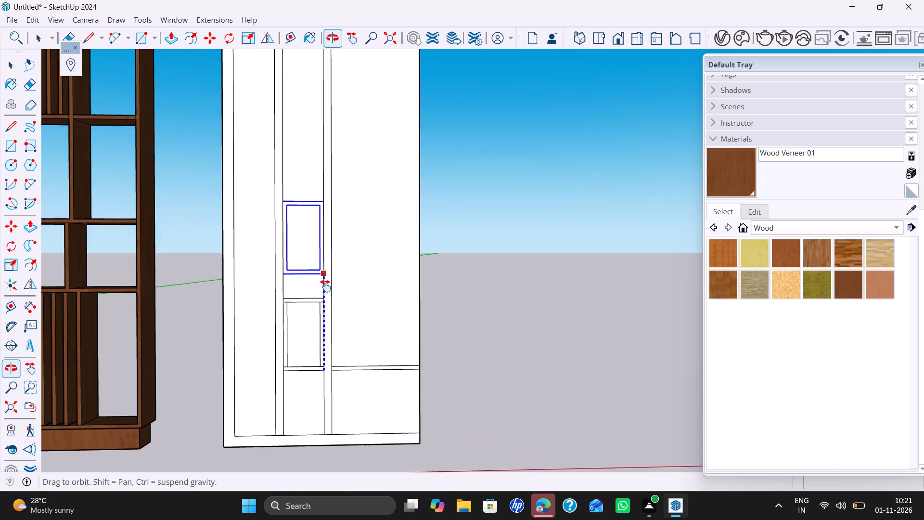
{"action": "middle_click_drag", "start_coordinate": [325, 286], "coordinate": [321, 275], "text": "shift"}
{"action": "scroll", "coordinate": [321, 272], "scroll_direction": "down", "scroll_amount": 1}
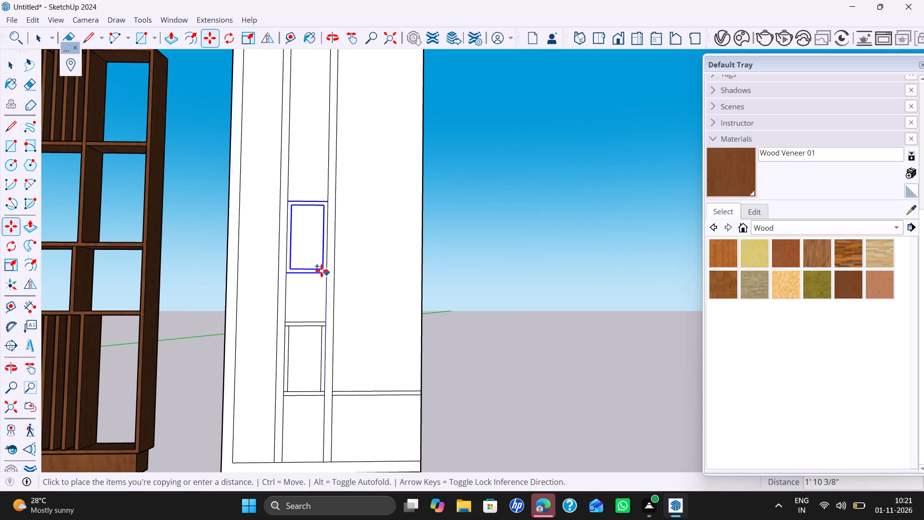
{"action": "scroll", "coordinate": [321, 271], "scroll_direction": "down", "scroll_amount": 1}
{"action": "middle_click_drag", "start_coordinate": [321, 268], "coordinate": [326, 298], "text": "shift"}
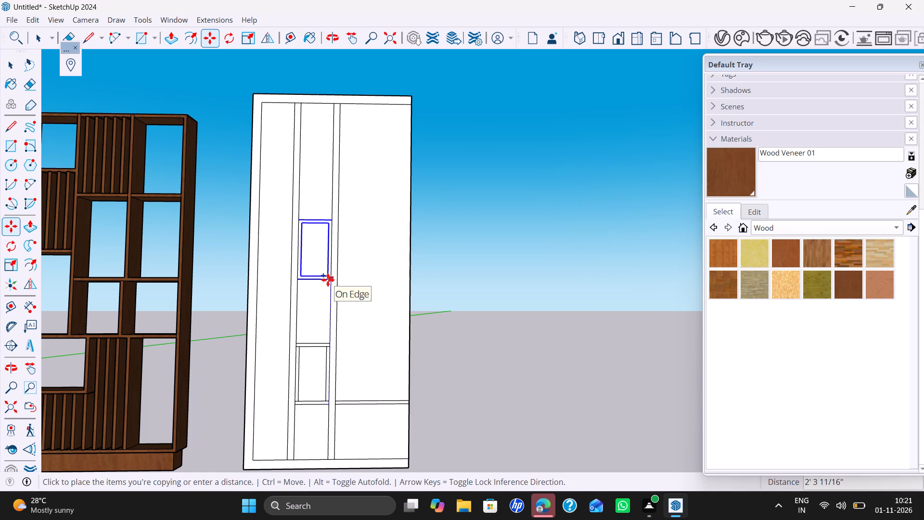
{"action": "type", "text": "2'"}
{"action": "key", "text": "Return"}
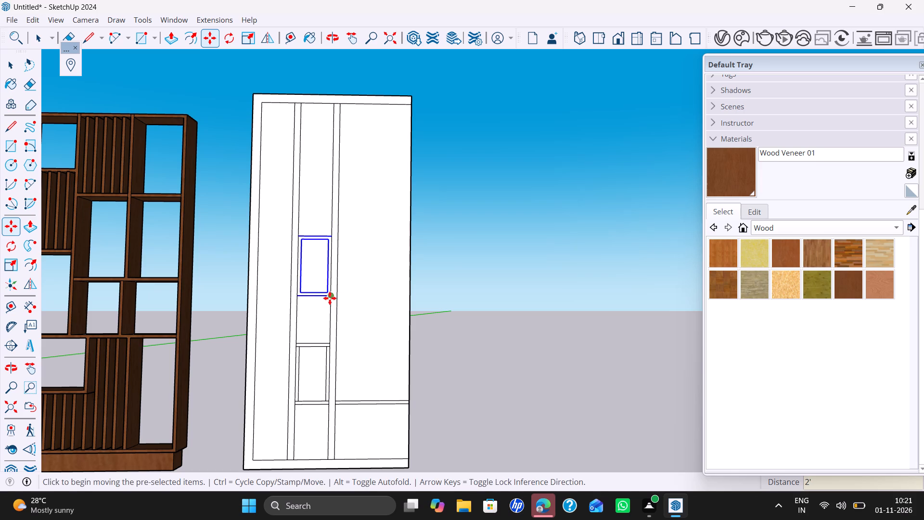
{"action": "type", "text": "X2"}
{"action": "key", "text": "Return"}
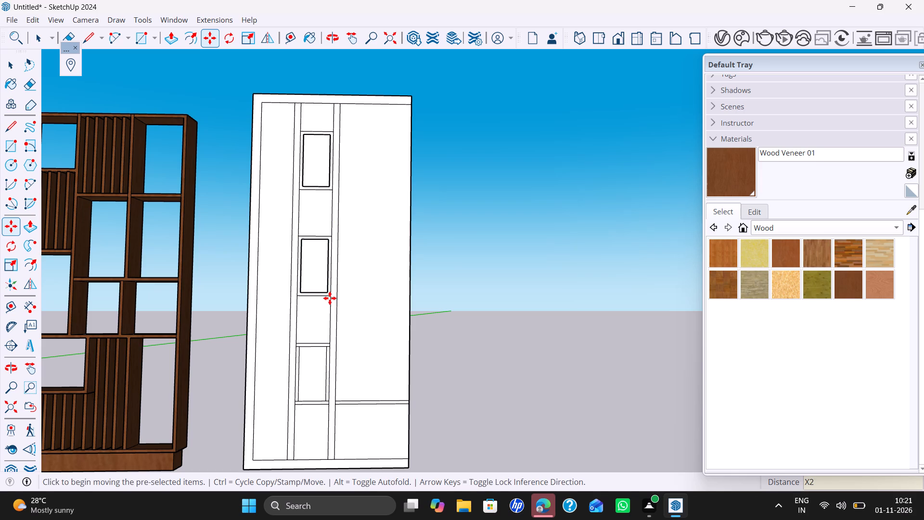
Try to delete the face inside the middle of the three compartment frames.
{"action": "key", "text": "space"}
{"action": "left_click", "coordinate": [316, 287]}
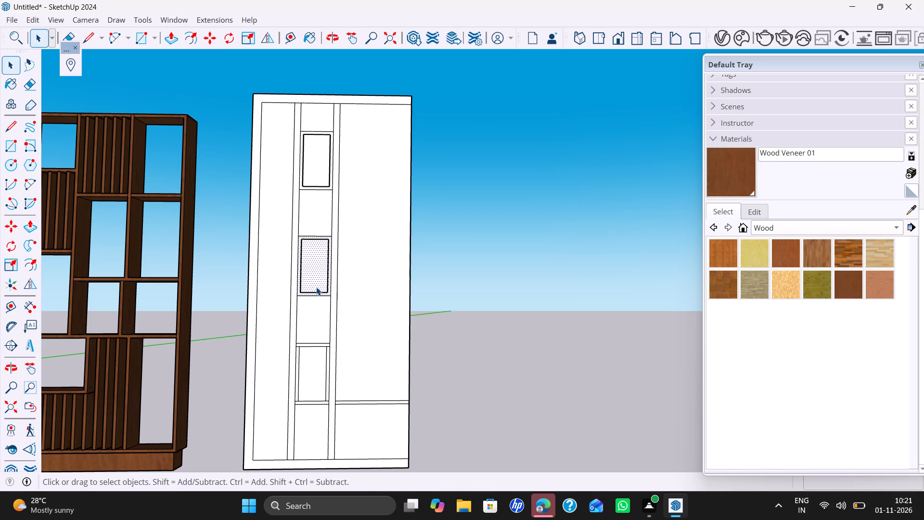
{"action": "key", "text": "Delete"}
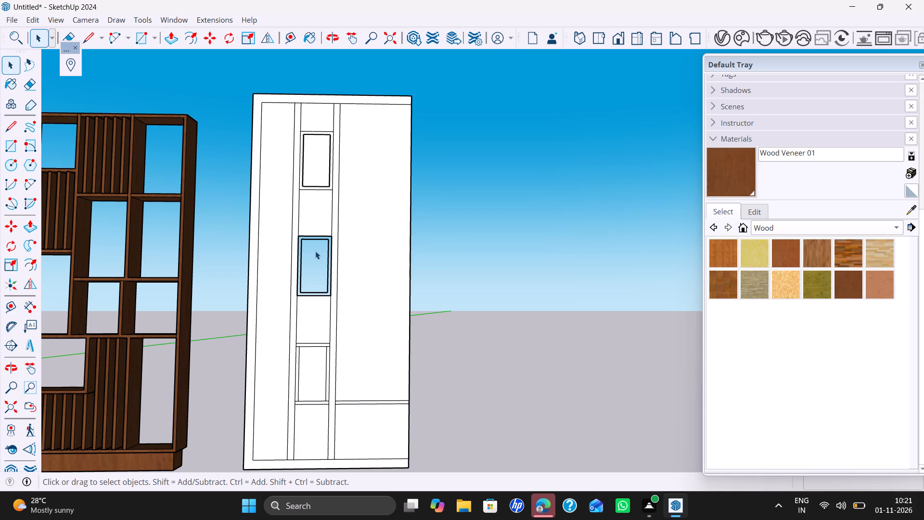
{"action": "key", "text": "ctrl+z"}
Draw rectangles over the inner outlines of the middle and top frames, the middle one about 1' by 6".
{"action": "key", "text": "r"}
{"action": "scroll", "coordinate": [307, 242], "scroll_direction": "up", "scroll_amount": 2}
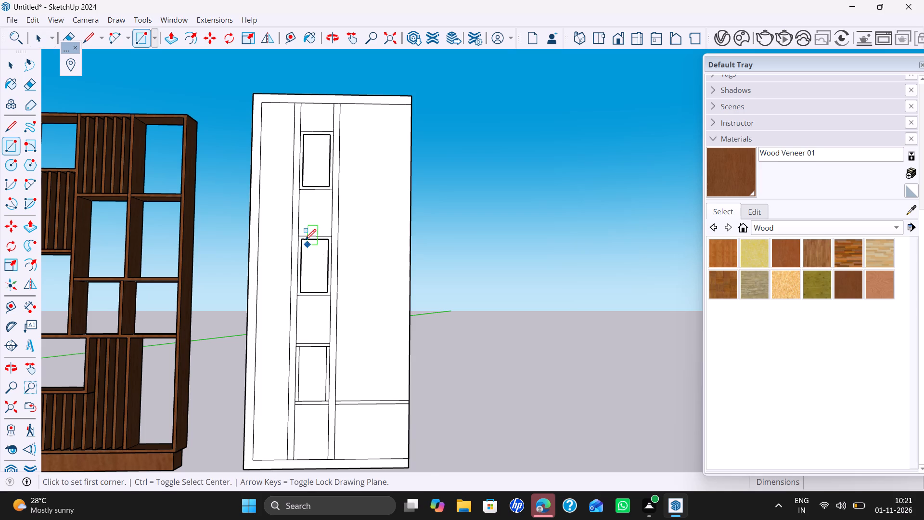
{"action": "left_click", "coordinate": [303, 238]}
{"action": "left_click", "coordinate": [331, 305]}
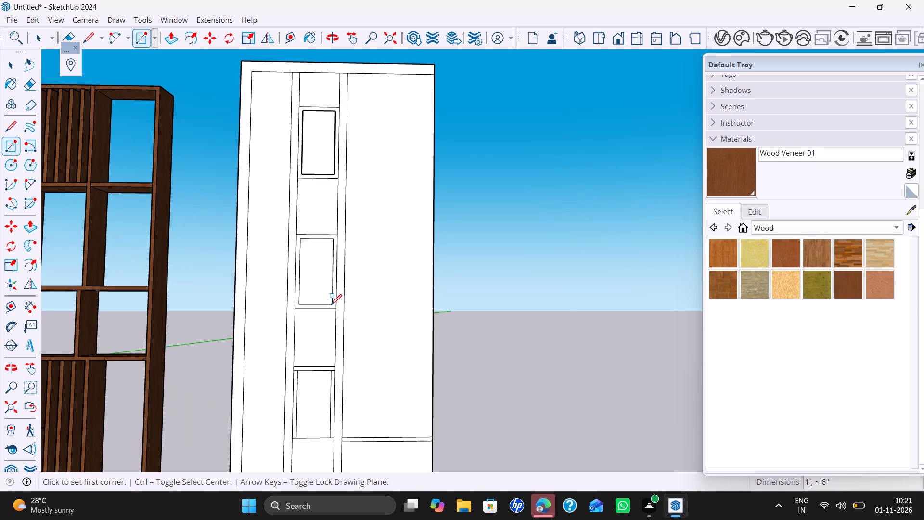
{"action": "left_click", "coordinate": [301, 110]}
{"action": "left_click", "coordinate": [334, 173]}
{"action": "key", "text": "space"}
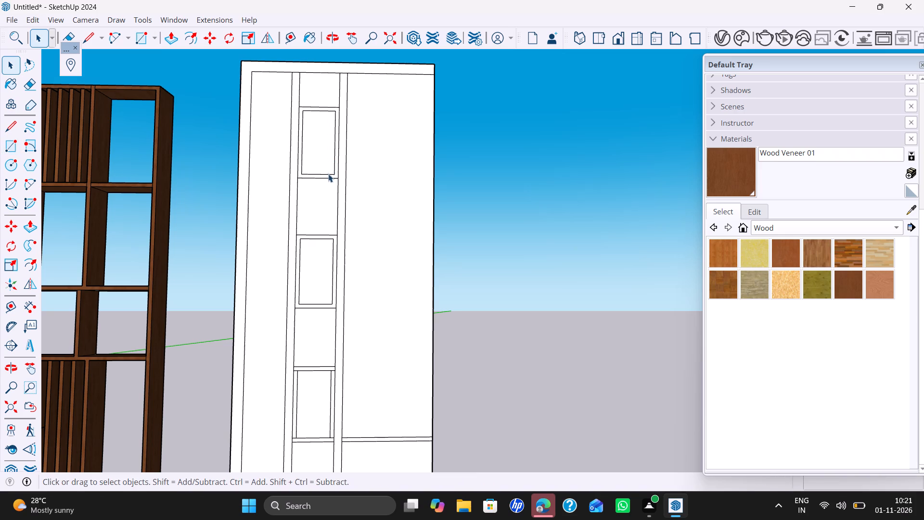
Delete the inner faces of the top, middle and bottom frames to open the three compartments.
{"action": "left_click", "coordinate": [325, 168]}
{"action": "key", "text": "Delete"}
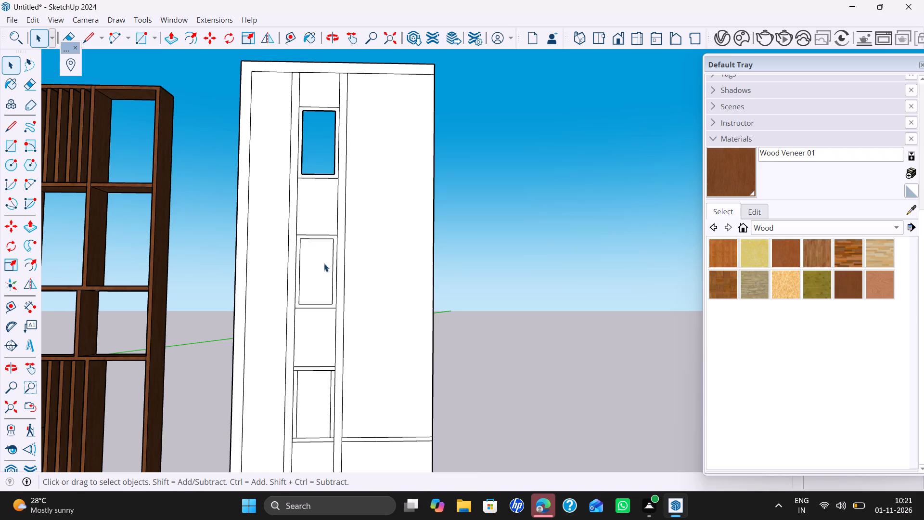
{"action": "left_click", "coordinate": [324, 263]}
{"action": "key", "text": "Delete"}
{"action": "left_click", "coordinate": [321, 402]}
{"action": "key", "text": "Delete"}
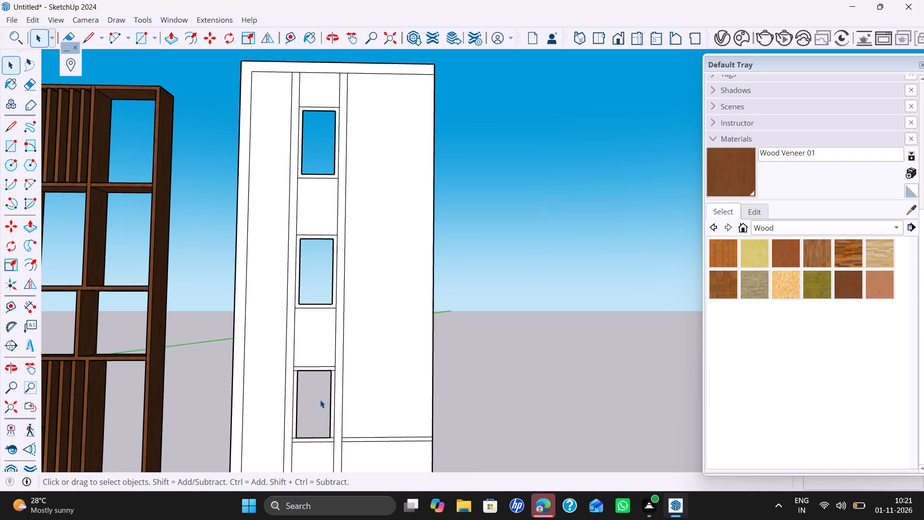
Erase the short leftover line stubs beside the top and bottom corners of the middle bay's lowest opening.
{"action": "key", "text": "e"}
{"action": "scroll", "coordinate": [297, 384], "scroll_direction": "up", "scroll_amount": 8}
{"action": "left_click", "coordinate": [294, 363]}
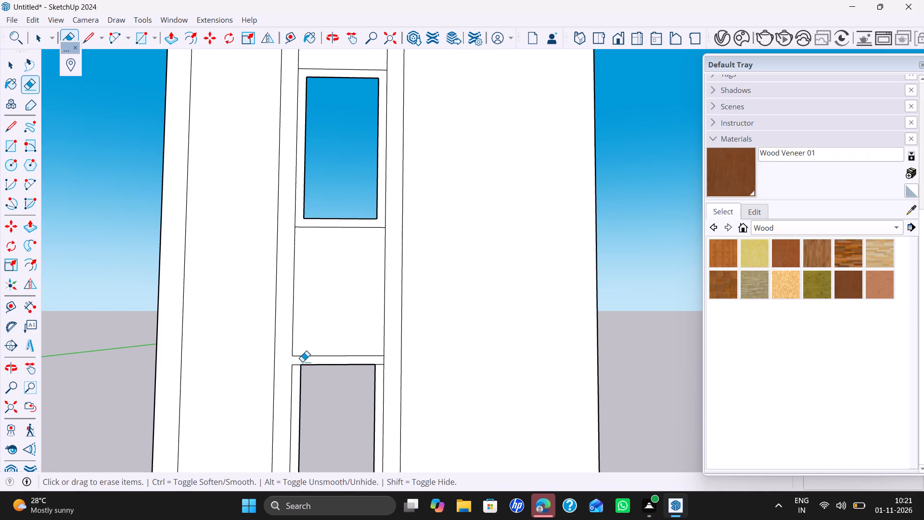
{"action": "key", "text": "ctrl+z"}
{"action": "scroll", "coordinate": [303, 365], "scroll_direction": "up", "scroll_amount": 3, "text": "ctrl"}
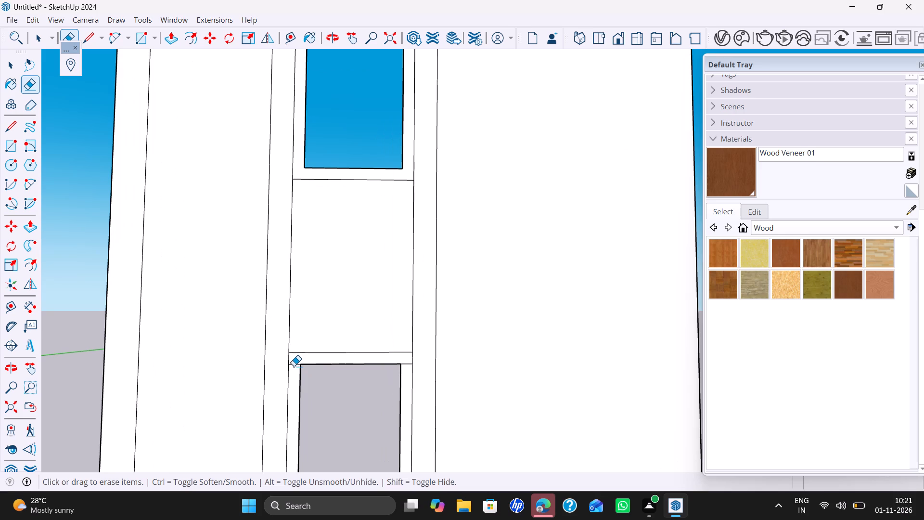
{"action": "left_click", "coordinate": [294, 366]}
{"action": "left_click", "coordinate": [405, 365]}
{"action": "scroll", "coordinate": [402, 365], "scroll_direction": "down", "scroll_amount": 5}
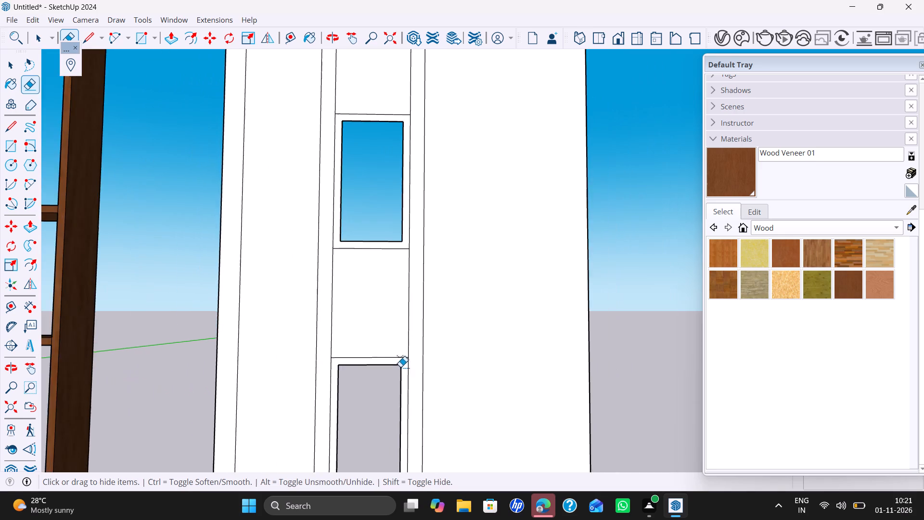
{"action": "middle_click_drag", "start_coordinate": [399, 367], "coordinate": [392, 208], "text": "shift"}
{"action": "scroll", "coordinate": [338, 356], "scroll_direction": "up", "scroll_amount": 4}
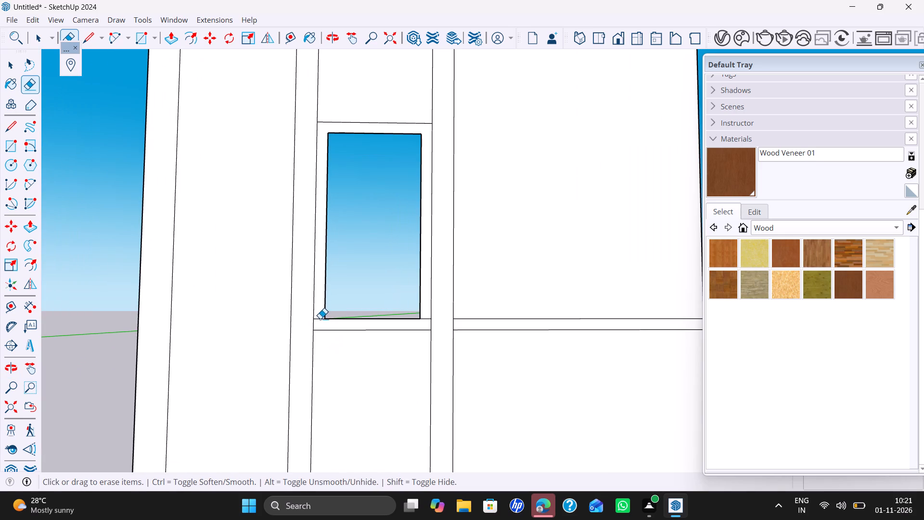
{"action": "left_click", "coordinate": [320, 319]}
{"action": "left_click", "coordinate": [427, 318]}
Copy the inner and outer outlines of the middle bay's lowest frame into the left bay, about 1' 2 15/16" away and higher up.
{"action": "scroll", "coordinate": [399, 321], "scroll_direction": "down", "scroll_amount": 8}
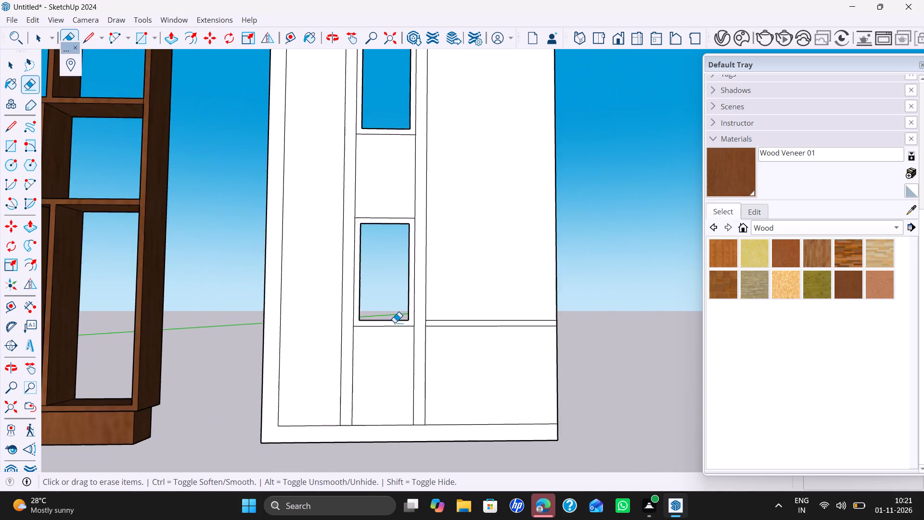
{"action": "scroll", "coordinate": [394, 323], "scroll_direction": "down", "scroll_amount": 2}
{"action": "middle_click_drag", "start_coordinate": [394, 323], "coordinate": [399, 362], "text": "shift"}
{"action": "middle_click_drag", "start_coordinate": [398, 340], "coordinate": [402, 357]}
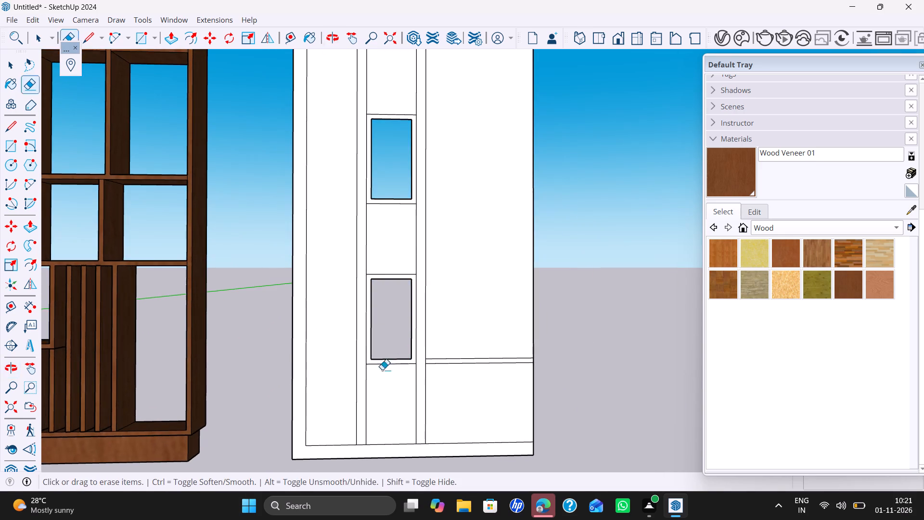
{"action": "key", "text": "space"}
{"action": "scroll", "coordinate": [381, 370], "scroll_direction": "up", "scroll_amount": 2}
{"action": "left_click", "coordinate": [383, 362]}
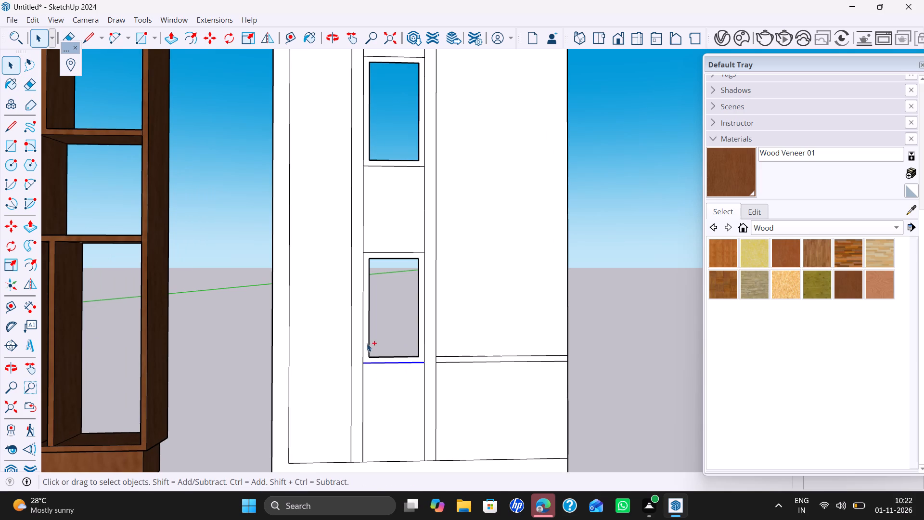
{"action": "left_click", "coordinate": [364, 338], "text": "ctrl"}
{"action": "left_click", "coordinate": [399, 253], "text": "ctrl"}
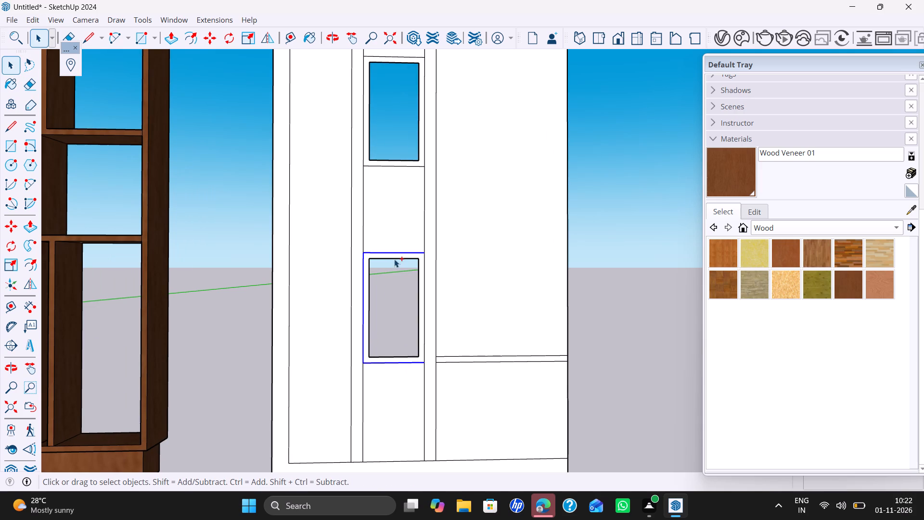
{"action": "left_click", "coordinate": [394, 259], "text": "ctrl"}
{"action": "left_click", "coordinate": [420, 272], "text": "ctrl"}
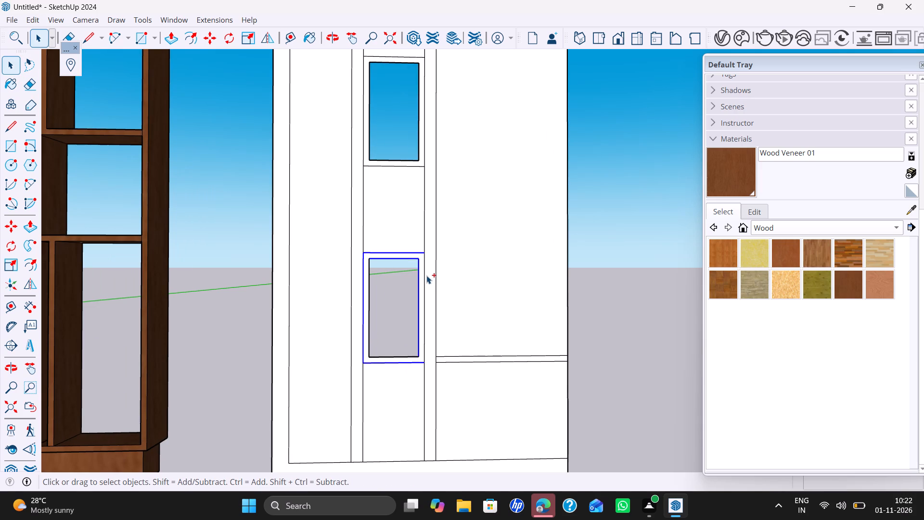
{"action": "left_click", "coordinate": [425, 279], "text": "ctrl"}
{"action": "left_click", "coordinate": [369, 325], "text": "ctrl"}
{"action": "left_click", "coordinate": [383, 356], "text": "ctrl"}
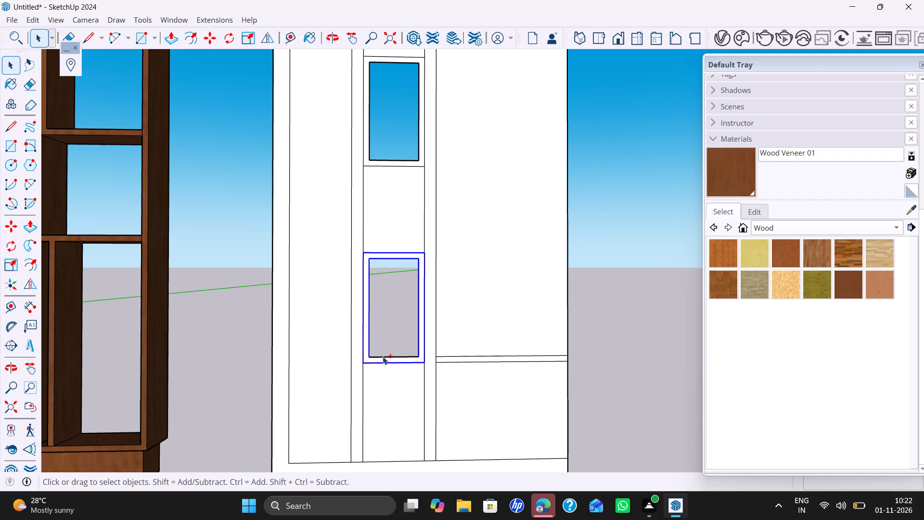
{"action": "key", "text": "m"}
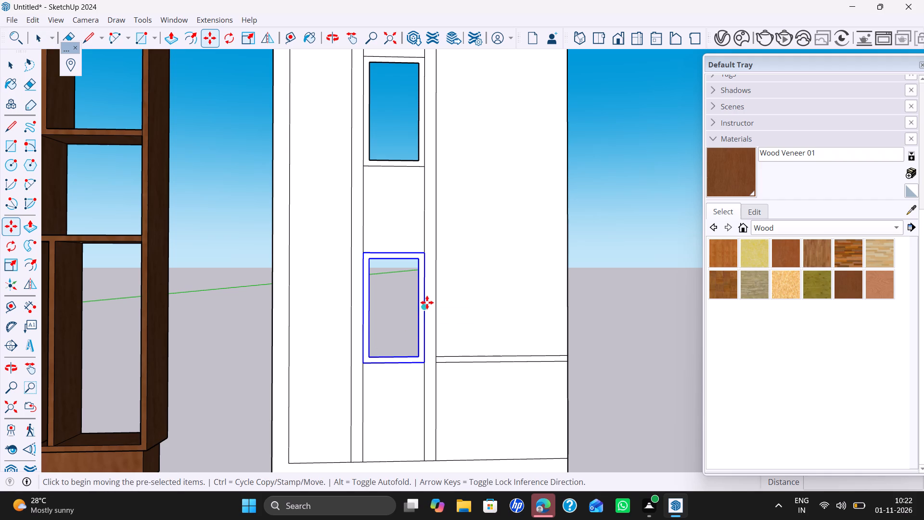
{"action": "left_click", "coordinate": [427, 302]}
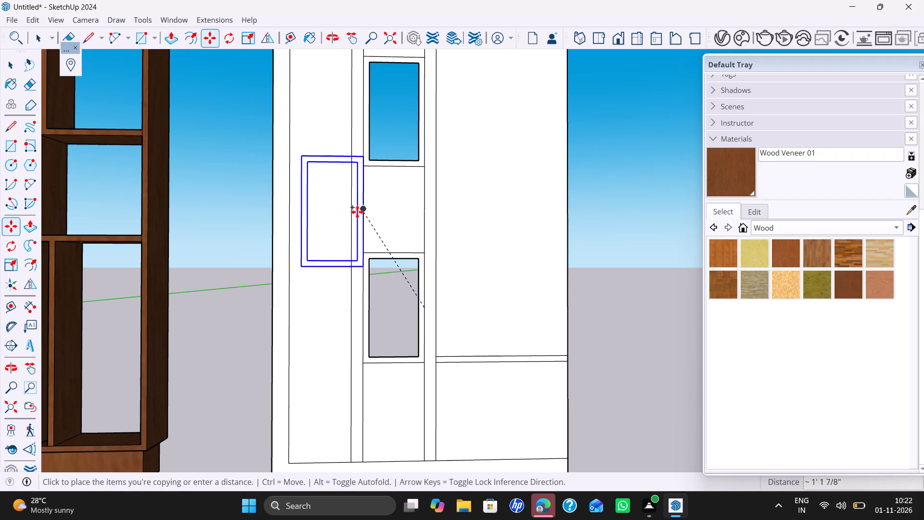
{"action": "scroll", "coordinate": [350, 209], "scroll_direction": "up", "scroll_amount": 2}
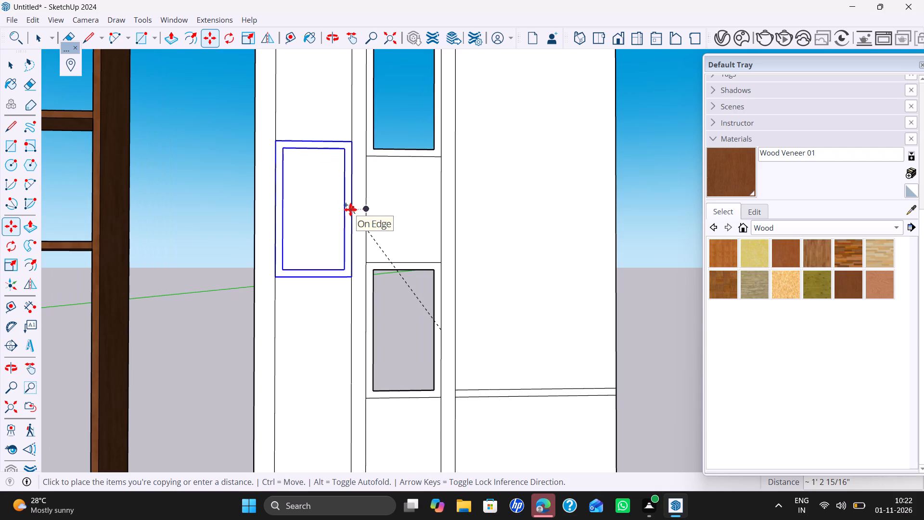
{"action": "left_click", "coordinate": [352, 209]}
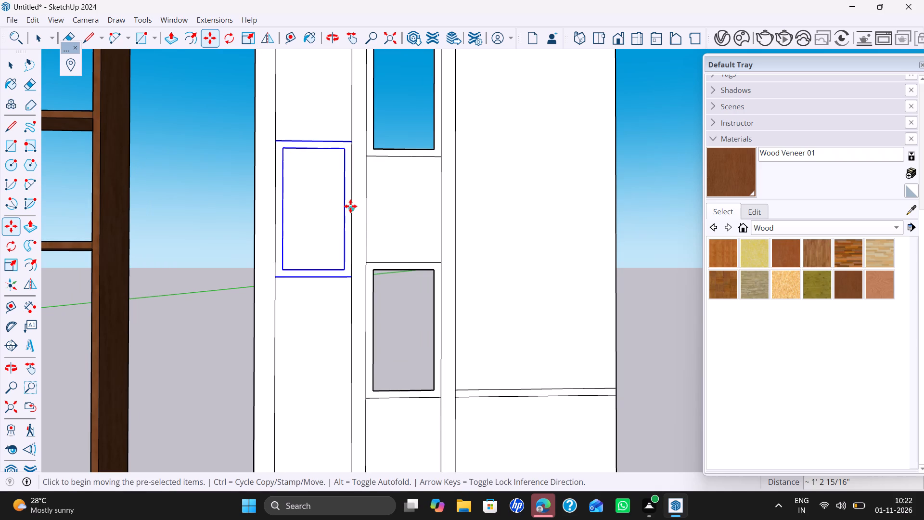
Copy the left bay's frame outlines 2' straight up within the same bay.
{"action": "left_click", "coordinate": [350, 206], "text": "ctrl"}
{"action": "scroll", "coordinate": [352, 163], "scroll_direction": "down", "scroll_amount": 4}
{"action": "middle_click_drag", "start_coordinate": [355, 153], "coordinate": [372, 322], "text": "shift"}
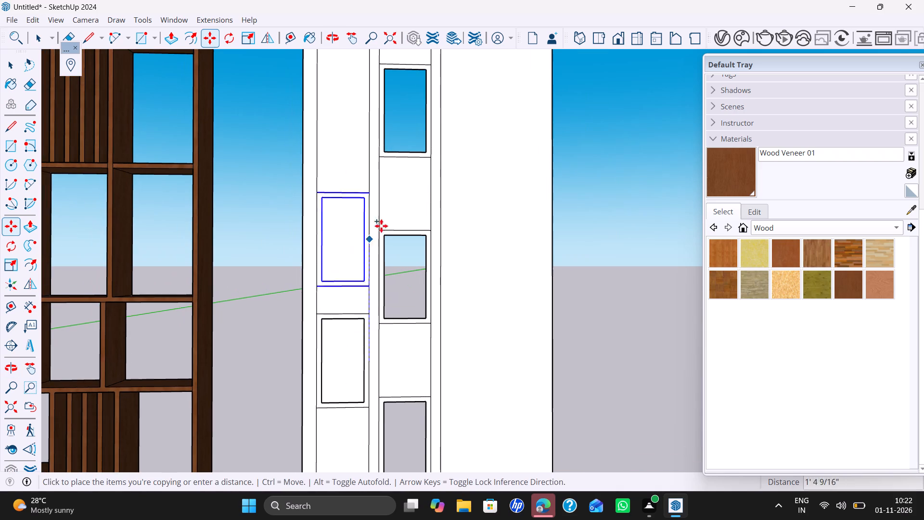
{"action": "left_click", "coordinate": [369, 190]}
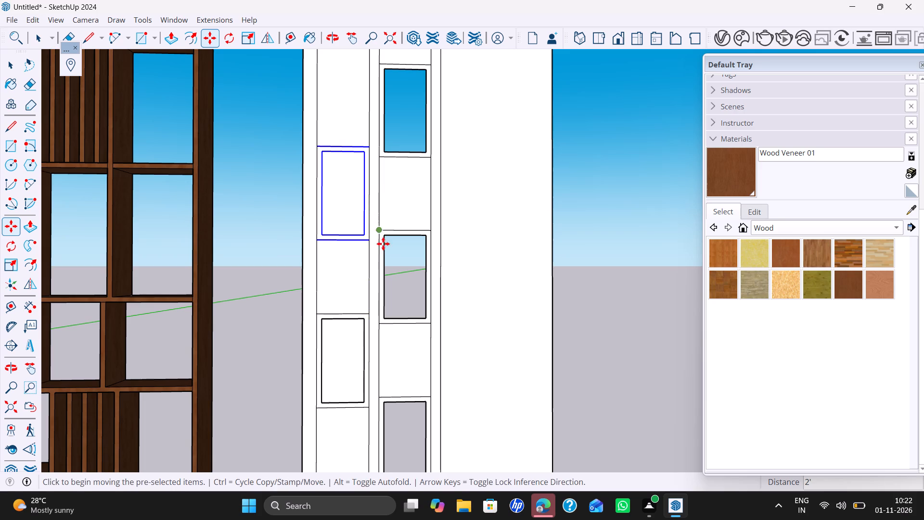
Draw rectangles of about 6" by 1' over the inner outlines of both left-bay frames.
{"action": "key", "text": "space"}
{"action": "left_click", "coordinate": [352, 218]}
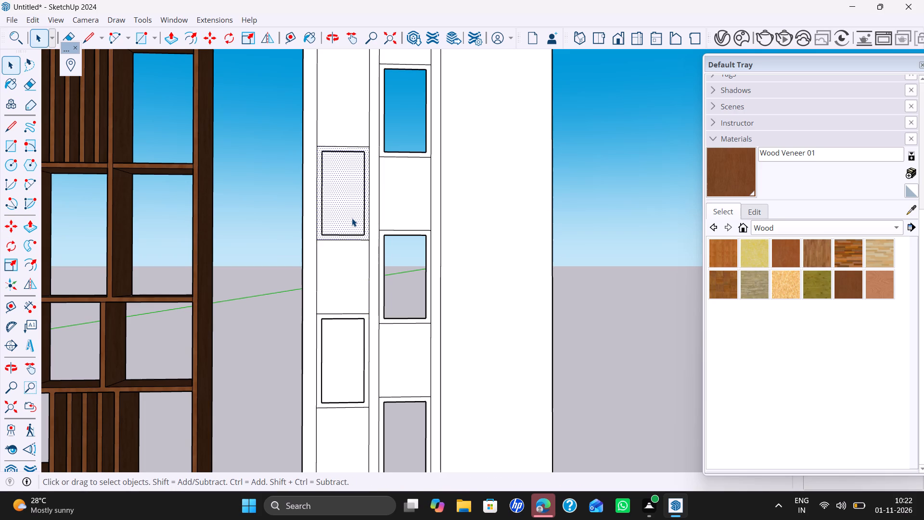
{"action": "key", "text": "r"}
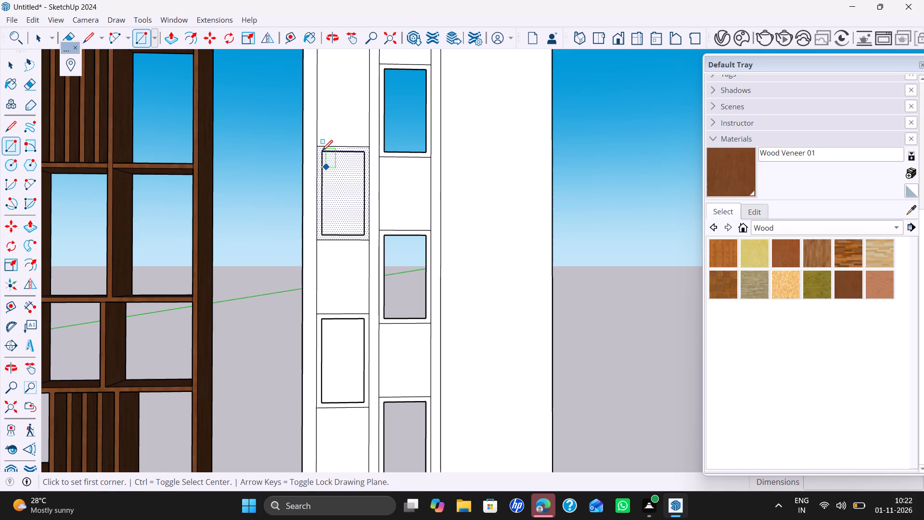
{"action": "left_click", "coordinate": [322, 151]}
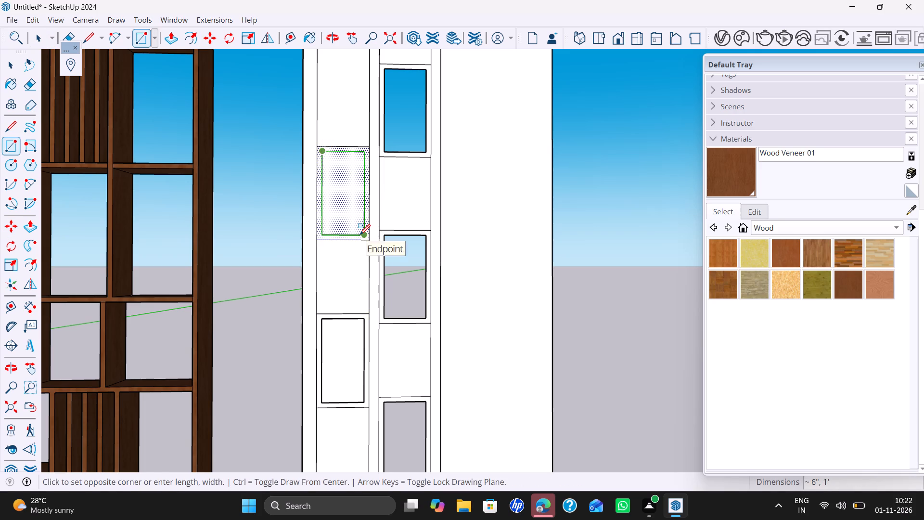
{"action": "left_click", "coordinate": [359, 235]}
{"action": "left_click", "coordinate": [325, 318]}
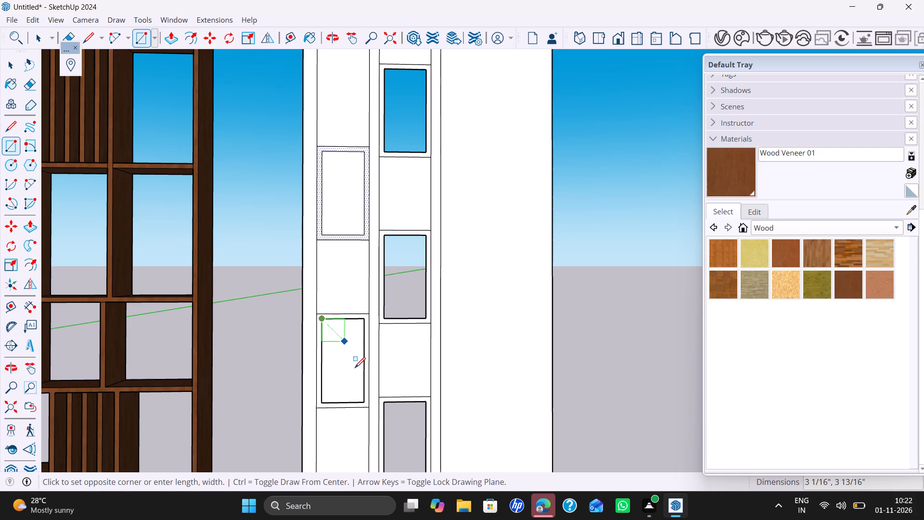
{"action": "left_click", "coordinate": [362, 403]}
Delete the inner faces of the lower and upper left-bay frames to open both compartments.
{"action": "key", "text": "space"}
{"action": "left_click", "coordinate": [350, 385]}
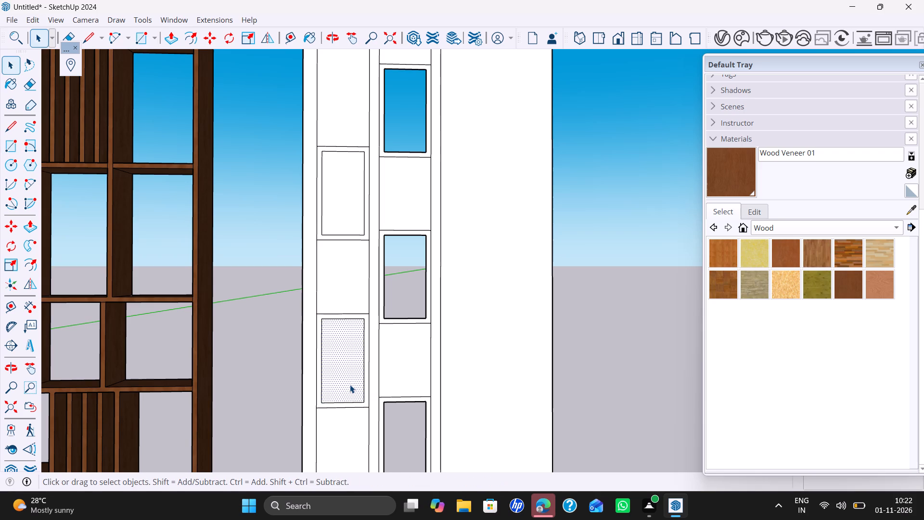
{"action": "key", "text": "Delete"}
{"action": "left_click", "coordinate": [344, 207]}
{"action": "key", "text": "Delete"}
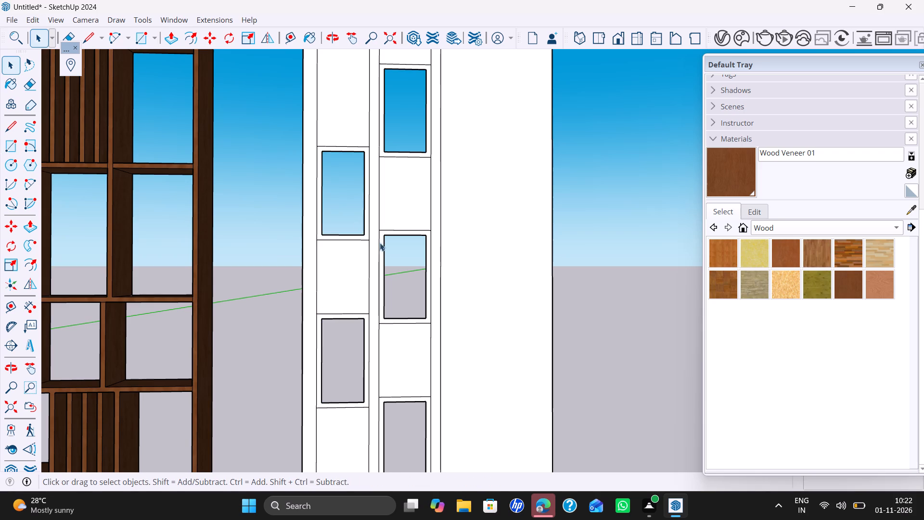
Delete the remaining panel faces above, between and below the compartment frames in the left and middle bays.
{"action": "scroll", "coordinate": [393, 262], "scroll_direction": "down", "scroll_amount": 4}
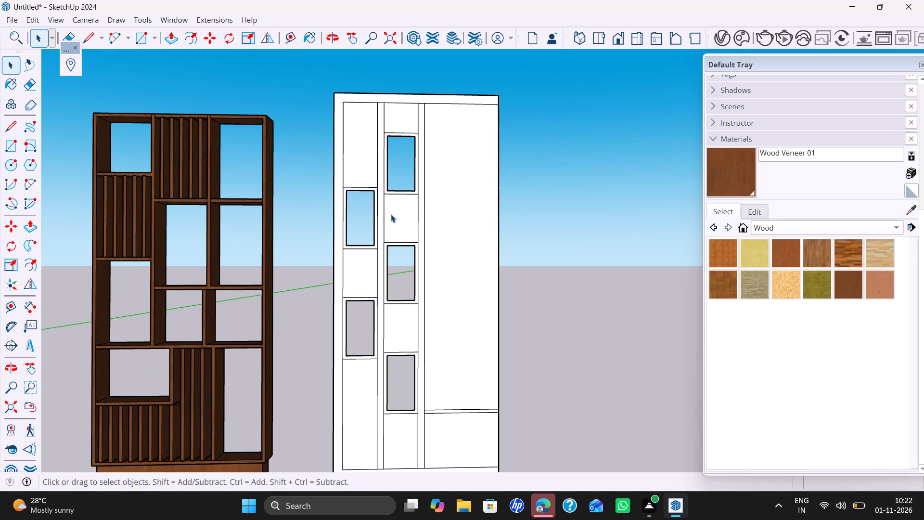
{"action": "left_click", "coordinate": [391, 214]}
{"action": "key", "text": "Delete"}
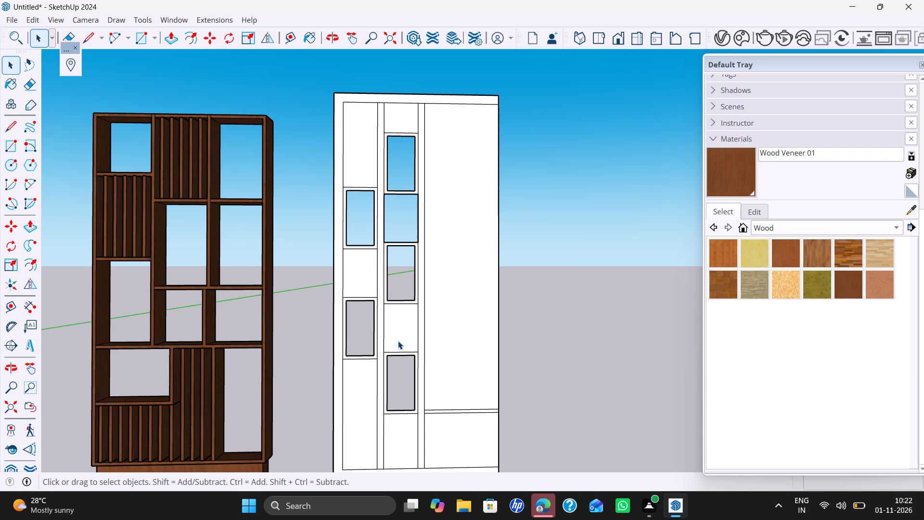
{"action": "left_click", "coordinate": [398, 341]}
{"action": "key", "text": "Delete"}
{"action": "left_click", "coordinate": [358, 275]}
{"action": "key", "text": "Delete"}
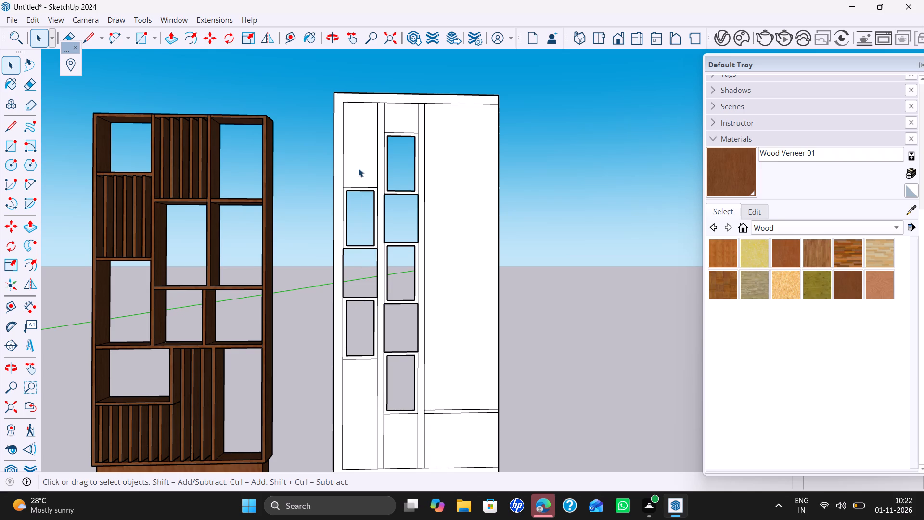
{"action": "left_click", "coordinate": [359, 169]}
{"action": "key", "text": "Delete"}
{"action": "left_click", "coordinate": [397, 120]}
{"action": "key", "text": "Delete"}
{"action": "left_click", "coordinate": [360, 390]}
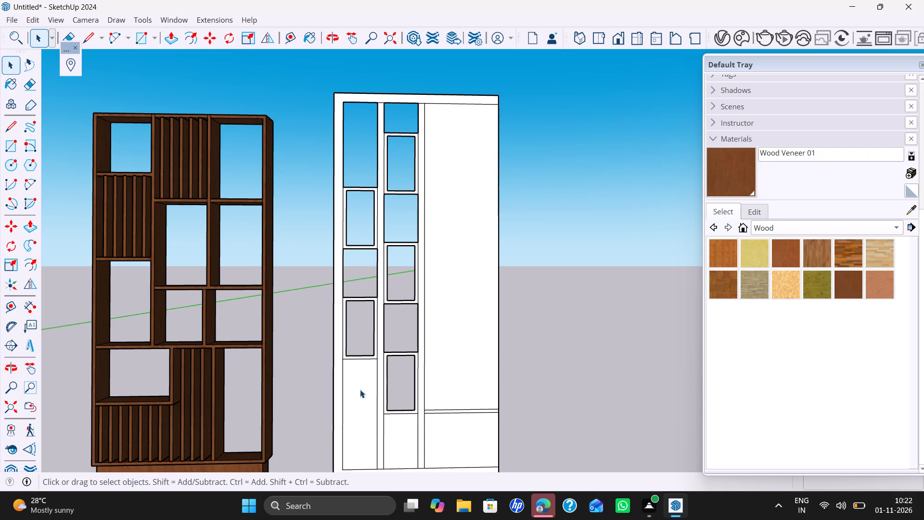
{"action": "key", "text": "Delete"}
{"action": "left_click", "coordinate": [408, 439]}
{"action": "key", "text": "Delete"}
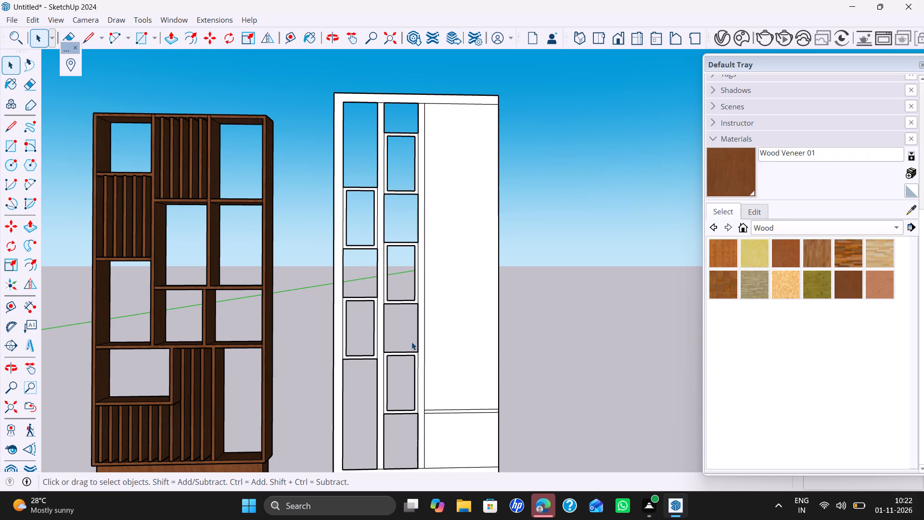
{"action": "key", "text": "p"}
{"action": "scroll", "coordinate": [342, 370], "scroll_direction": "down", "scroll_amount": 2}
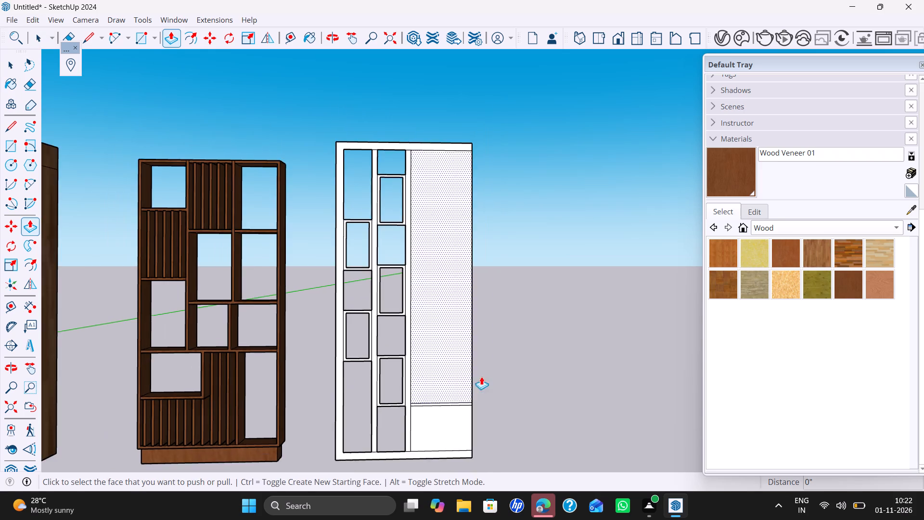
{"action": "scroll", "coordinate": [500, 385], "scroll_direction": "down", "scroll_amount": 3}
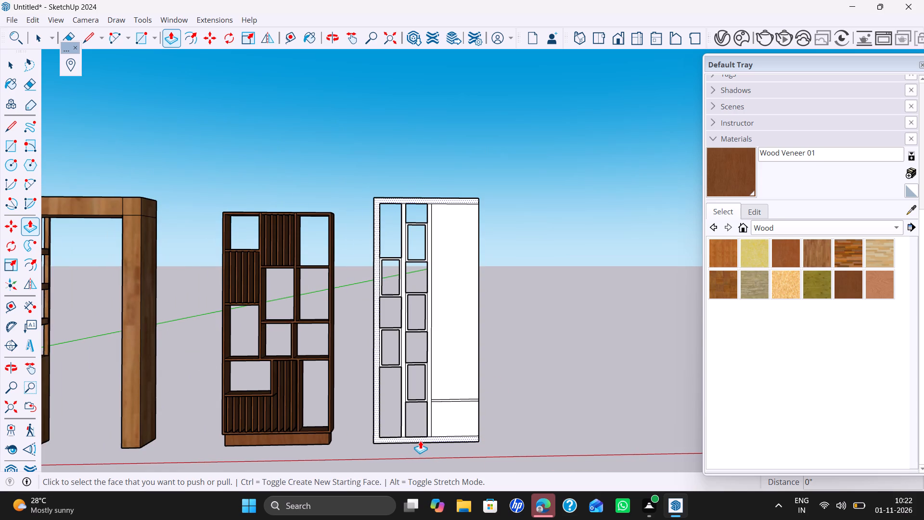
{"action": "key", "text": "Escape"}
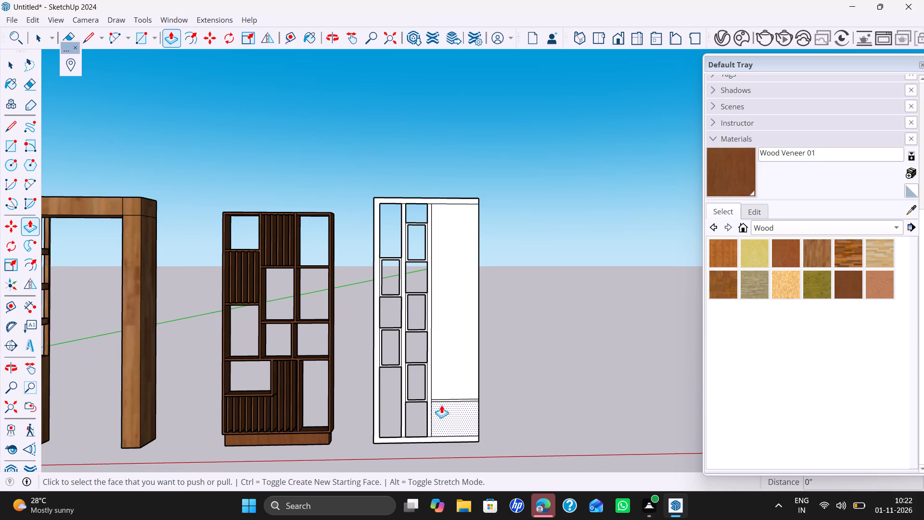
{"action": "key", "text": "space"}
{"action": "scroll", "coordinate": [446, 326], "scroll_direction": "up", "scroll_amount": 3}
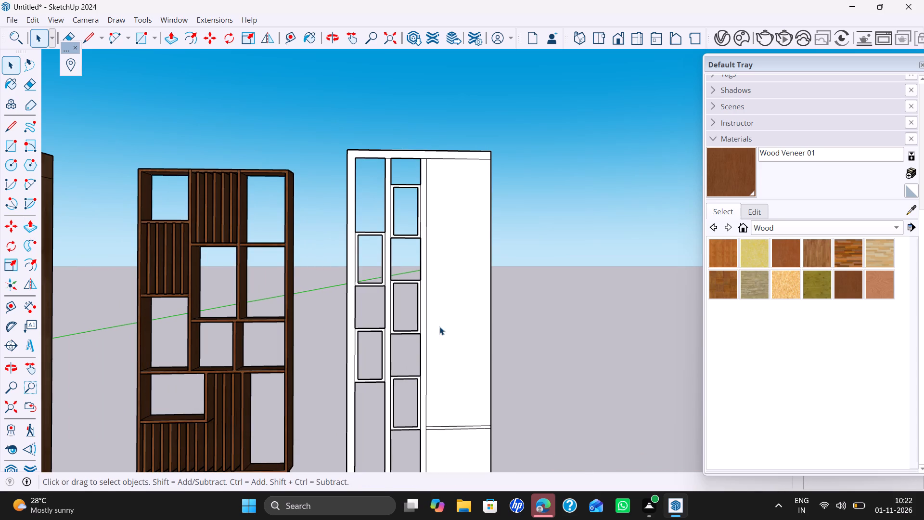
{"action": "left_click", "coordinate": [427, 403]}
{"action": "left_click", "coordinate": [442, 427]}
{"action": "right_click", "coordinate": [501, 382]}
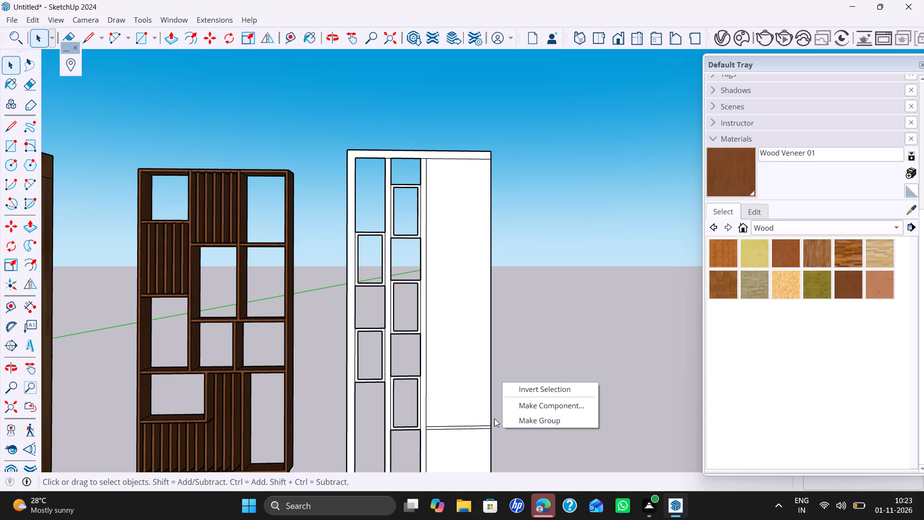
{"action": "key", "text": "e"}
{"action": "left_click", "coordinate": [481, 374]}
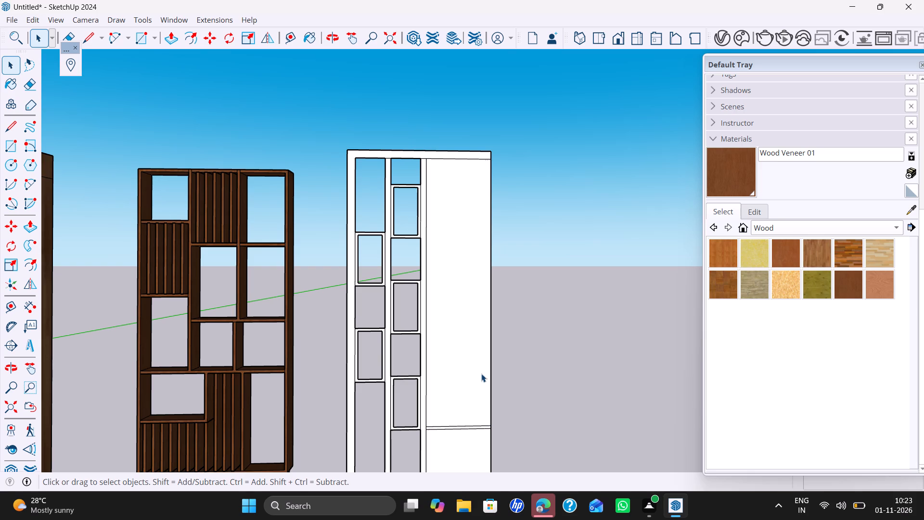
Erase the outer vertical edge of the third bay to remove the tall blank face above the low panel.
{"action": "key", "text": "e"}
{"action": "left_click", "coordinate": [493, 364]}
{"action": "key", "text": "space"}
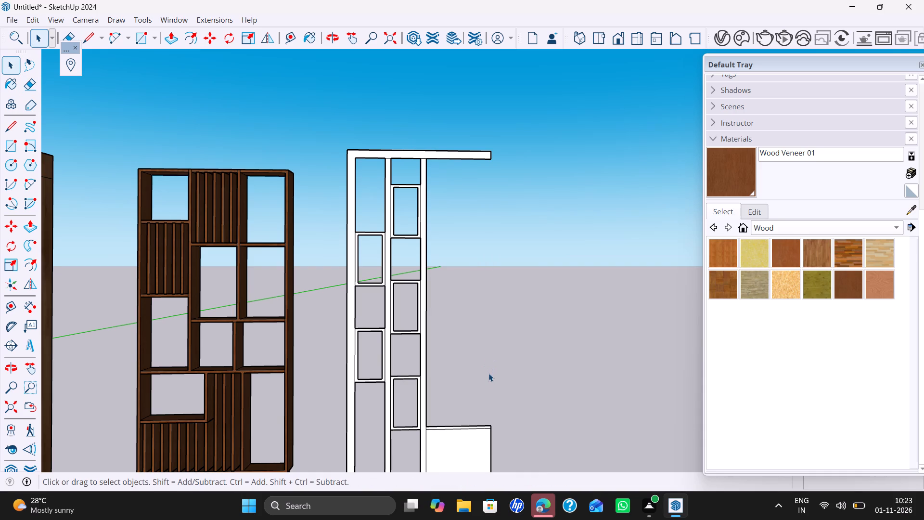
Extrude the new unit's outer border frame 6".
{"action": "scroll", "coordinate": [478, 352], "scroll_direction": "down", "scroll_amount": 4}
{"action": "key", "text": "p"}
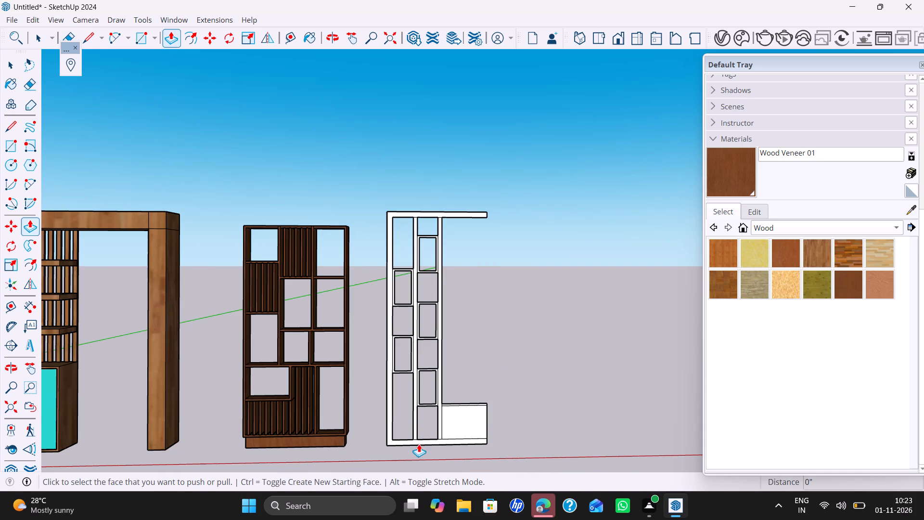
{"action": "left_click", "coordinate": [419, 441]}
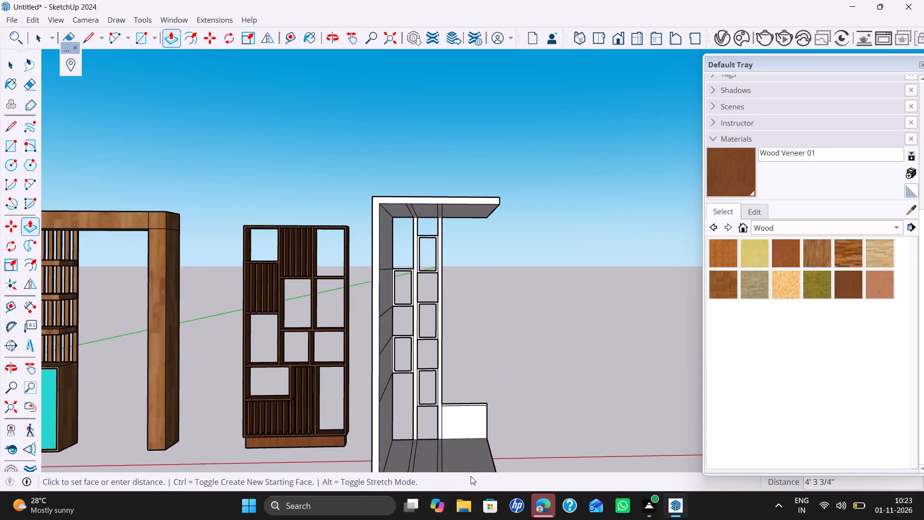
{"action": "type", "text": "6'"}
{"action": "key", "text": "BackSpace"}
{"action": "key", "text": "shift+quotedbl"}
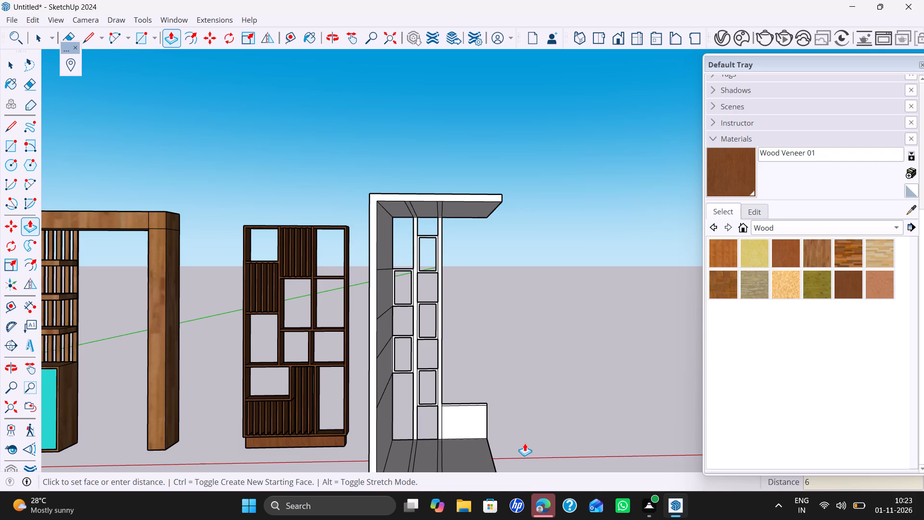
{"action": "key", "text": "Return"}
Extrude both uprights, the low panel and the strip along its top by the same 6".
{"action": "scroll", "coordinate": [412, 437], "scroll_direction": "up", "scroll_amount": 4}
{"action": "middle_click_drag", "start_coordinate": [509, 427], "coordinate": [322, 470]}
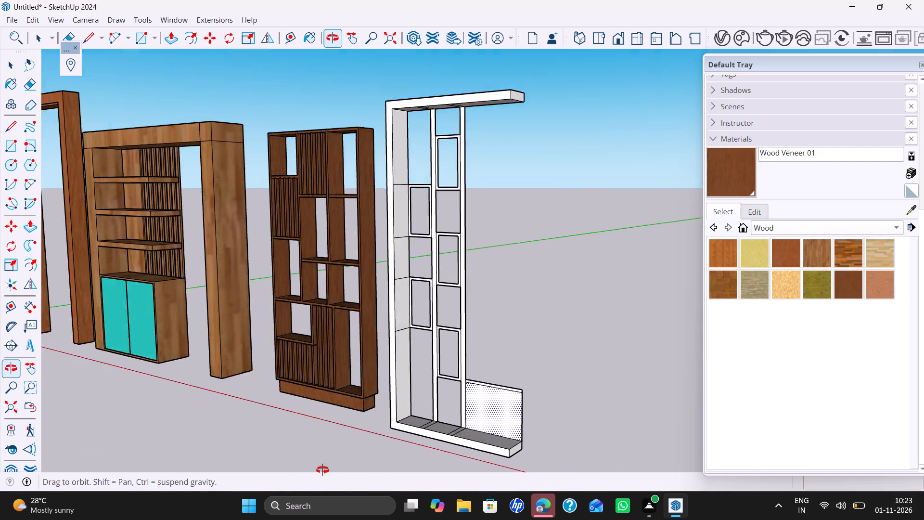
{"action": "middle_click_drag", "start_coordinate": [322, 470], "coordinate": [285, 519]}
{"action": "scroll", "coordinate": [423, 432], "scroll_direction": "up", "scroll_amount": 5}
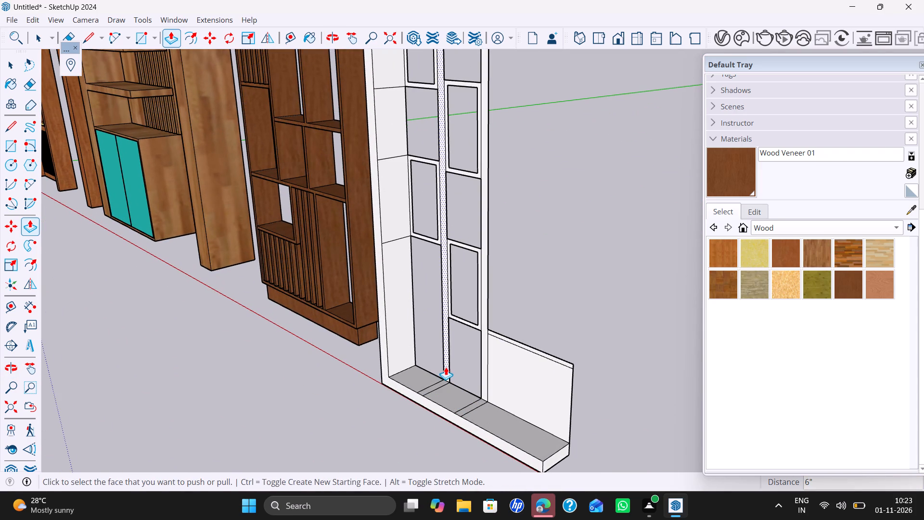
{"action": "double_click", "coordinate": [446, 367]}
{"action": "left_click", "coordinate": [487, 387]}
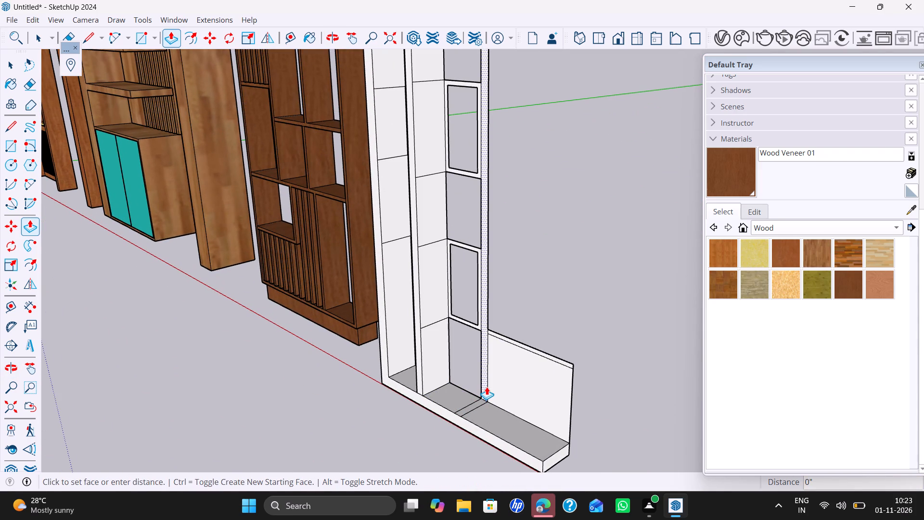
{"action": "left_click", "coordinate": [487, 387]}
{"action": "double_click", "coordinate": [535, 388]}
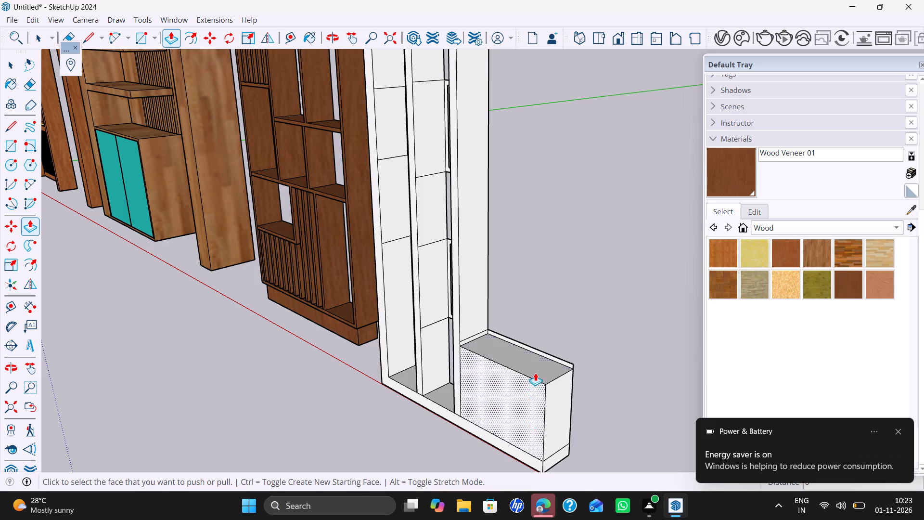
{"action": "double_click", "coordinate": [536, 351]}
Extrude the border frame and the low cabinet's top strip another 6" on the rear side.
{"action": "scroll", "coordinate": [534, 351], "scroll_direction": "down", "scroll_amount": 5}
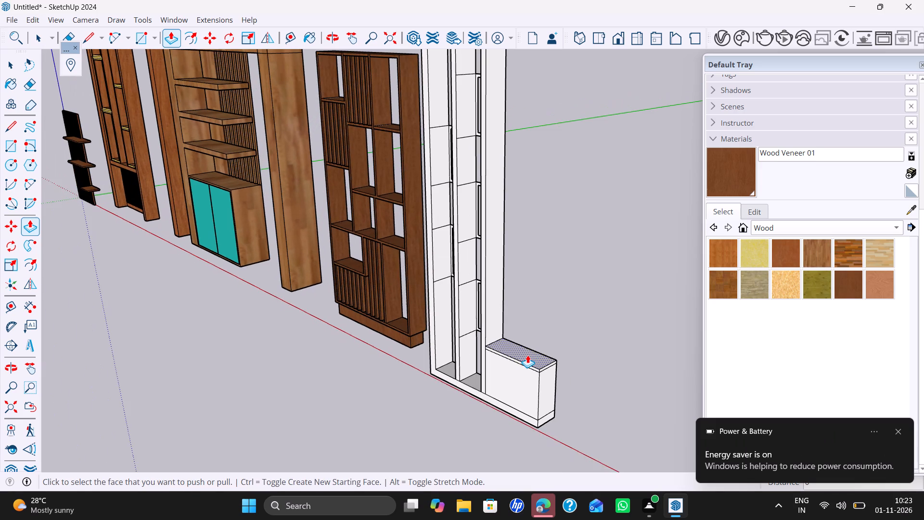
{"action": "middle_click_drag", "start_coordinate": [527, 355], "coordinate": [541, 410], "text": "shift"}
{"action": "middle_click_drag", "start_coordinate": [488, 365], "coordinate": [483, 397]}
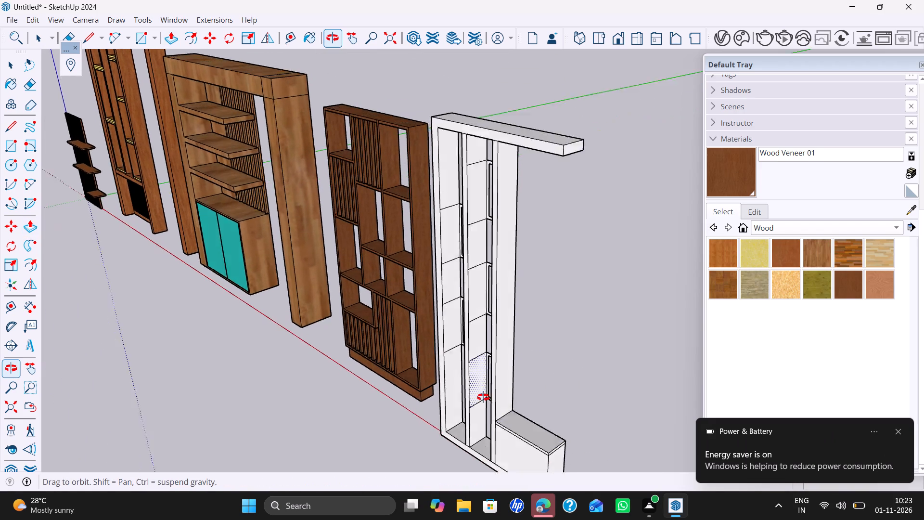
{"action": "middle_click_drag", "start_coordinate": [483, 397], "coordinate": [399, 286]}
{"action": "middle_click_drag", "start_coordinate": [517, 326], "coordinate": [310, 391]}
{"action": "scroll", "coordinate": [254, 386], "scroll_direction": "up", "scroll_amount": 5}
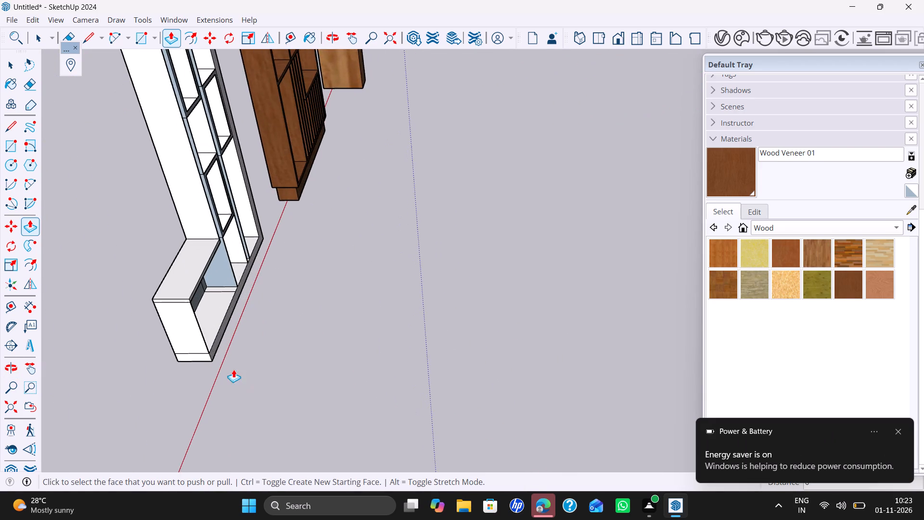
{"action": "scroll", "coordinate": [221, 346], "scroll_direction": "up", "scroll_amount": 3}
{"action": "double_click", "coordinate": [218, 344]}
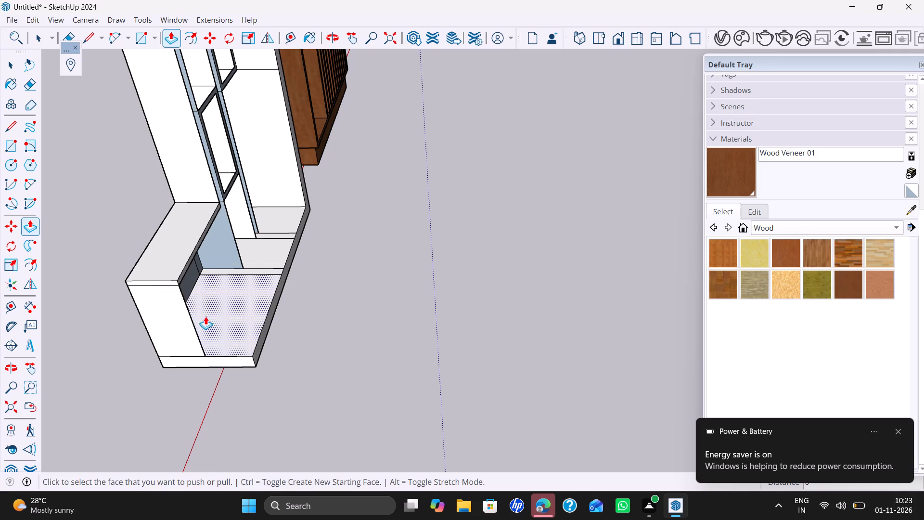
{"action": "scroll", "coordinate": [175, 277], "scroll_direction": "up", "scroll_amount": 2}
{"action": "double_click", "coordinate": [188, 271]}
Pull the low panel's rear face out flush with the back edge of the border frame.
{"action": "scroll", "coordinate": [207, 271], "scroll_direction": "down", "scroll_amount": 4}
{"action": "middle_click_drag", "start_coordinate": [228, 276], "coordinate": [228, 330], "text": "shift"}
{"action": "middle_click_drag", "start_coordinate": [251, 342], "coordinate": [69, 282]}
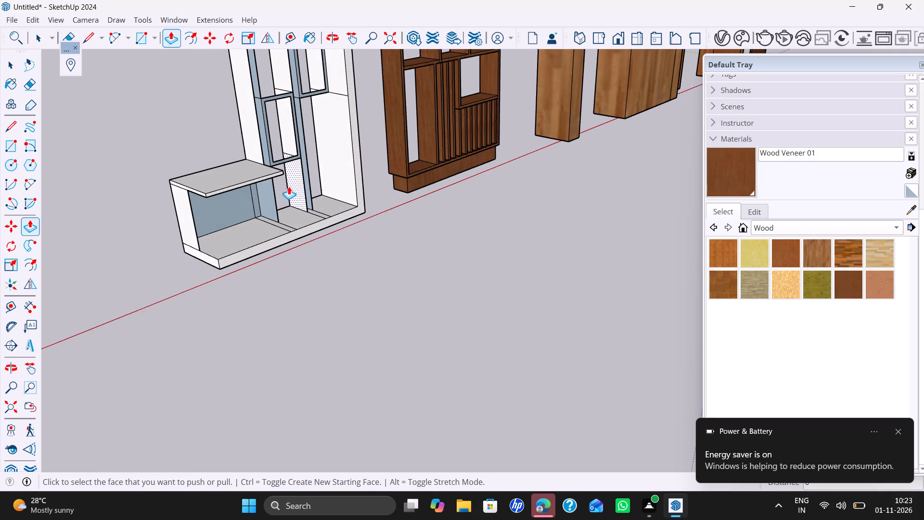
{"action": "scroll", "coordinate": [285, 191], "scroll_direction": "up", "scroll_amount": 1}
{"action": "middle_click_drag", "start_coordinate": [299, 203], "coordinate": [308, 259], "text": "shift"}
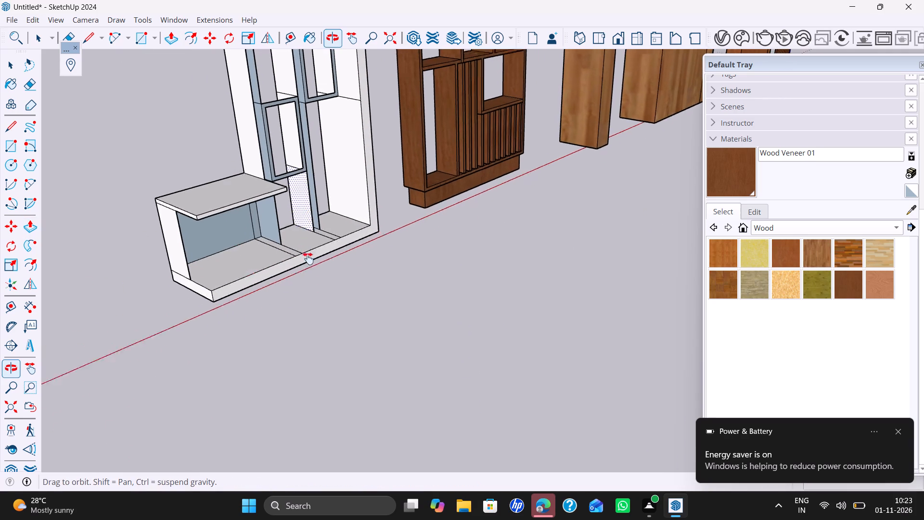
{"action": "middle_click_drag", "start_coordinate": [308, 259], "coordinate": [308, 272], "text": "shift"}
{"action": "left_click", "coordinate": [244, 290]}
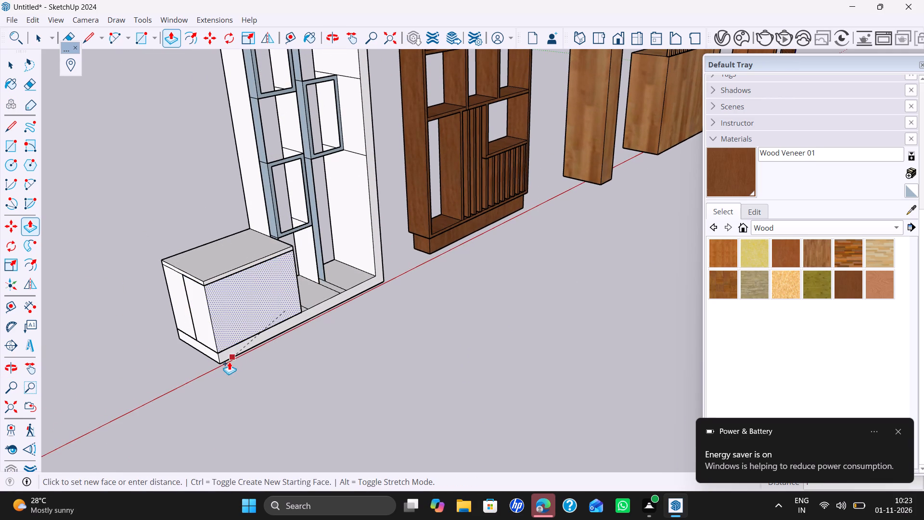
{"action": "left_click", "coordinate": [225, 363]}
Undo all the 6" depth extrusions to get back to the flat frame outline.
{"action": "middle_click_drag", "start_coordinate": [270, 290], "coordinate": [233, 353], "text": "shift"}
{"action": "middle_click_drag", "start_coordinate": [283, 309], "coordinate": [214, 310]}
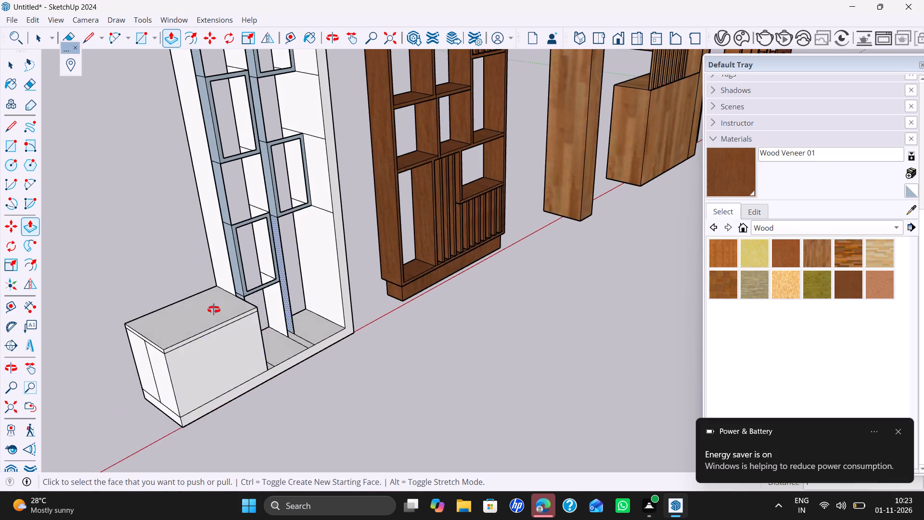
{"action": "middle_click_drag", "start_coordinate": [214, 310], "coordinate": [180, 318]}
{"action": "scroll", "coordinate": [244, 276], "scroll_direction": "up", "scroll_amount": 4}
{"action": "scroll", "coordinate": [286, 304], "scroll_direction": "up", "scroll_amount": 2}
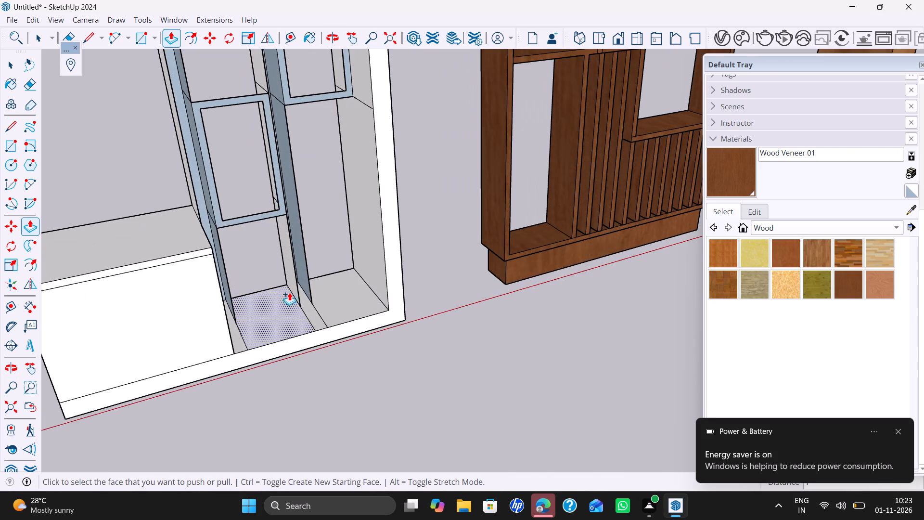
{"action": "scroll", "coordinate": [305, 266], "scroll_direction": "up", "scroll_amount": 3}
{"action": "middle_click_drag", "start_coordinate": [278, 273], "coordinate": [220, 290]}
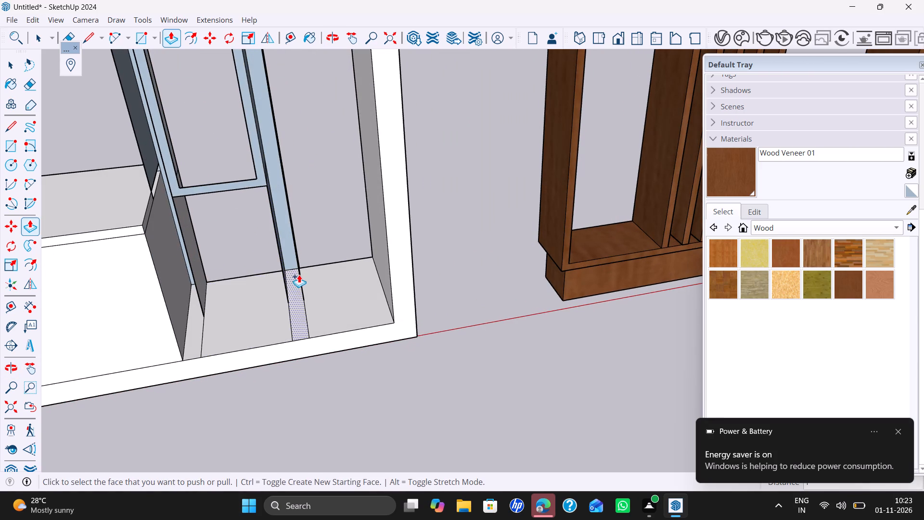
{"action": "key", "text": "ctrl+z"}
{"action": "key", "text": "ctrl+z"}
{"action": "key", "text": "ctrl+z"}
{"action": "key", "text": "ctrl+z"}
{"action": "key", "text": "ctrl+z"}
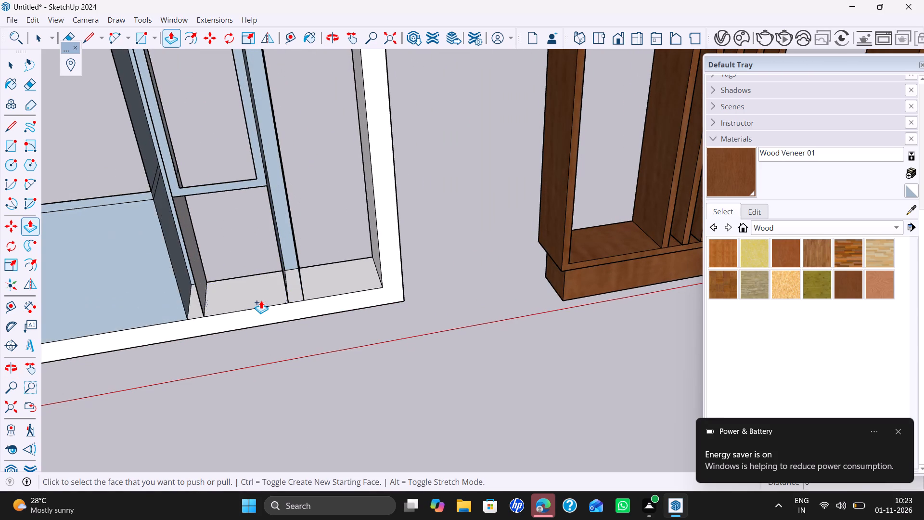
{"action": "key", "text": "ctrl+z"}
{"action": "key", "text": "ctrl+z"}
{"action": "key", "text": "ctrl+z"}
Extrude the outer border frame 1' towards the rear of the unit.
{"action": "middle_click_drag", "start_coordinate": [243, 307], "coordinate": [288, 304]}
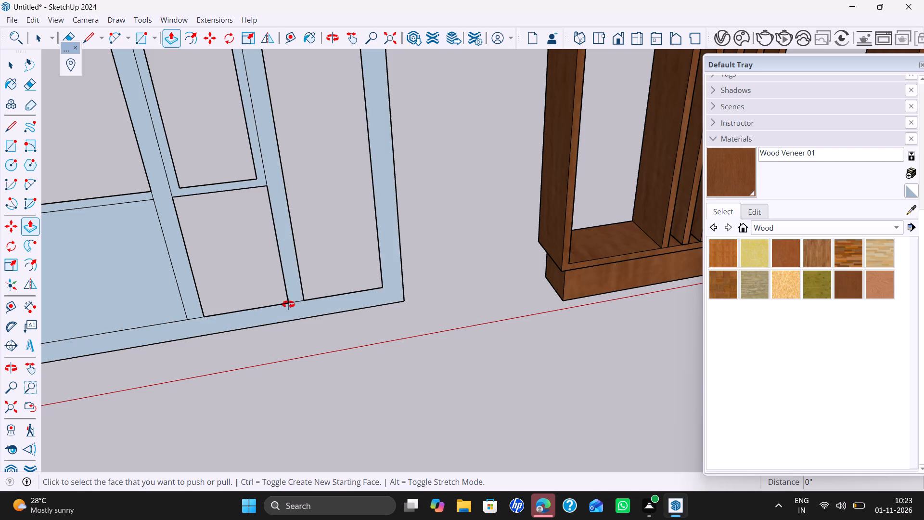
{"action": "middle_click_drag", "start_coordinate": [288, 304], "coordinate": [799, 267]}
{"action": "left_click", "coordinate": [580, 305], "text": "ctrl"}
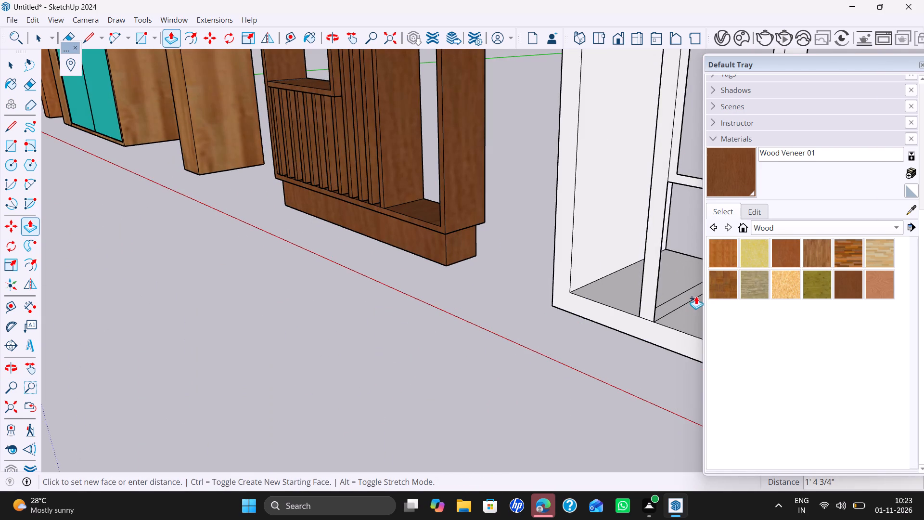
{"action": "middle_click_drag", "start_coordinate": [666, 297], "coordinate": [351, 240]}
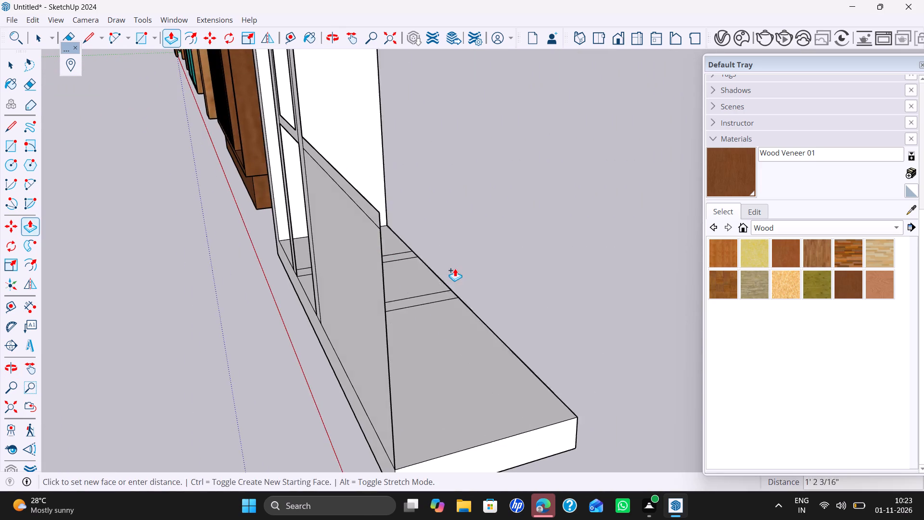
{"action": "middle_click_drag", "start_coordinate": [455, 268], "coordinate": [218, 290]}
{"action": "scroll", "coordinate": [228, 294], "scroll_direction": "down", "scroll_amount": 3}
{"action": "middle_click_drag", "start_coordinate": [281, 297], "coordinate": [320, 308], "text": "shift"}
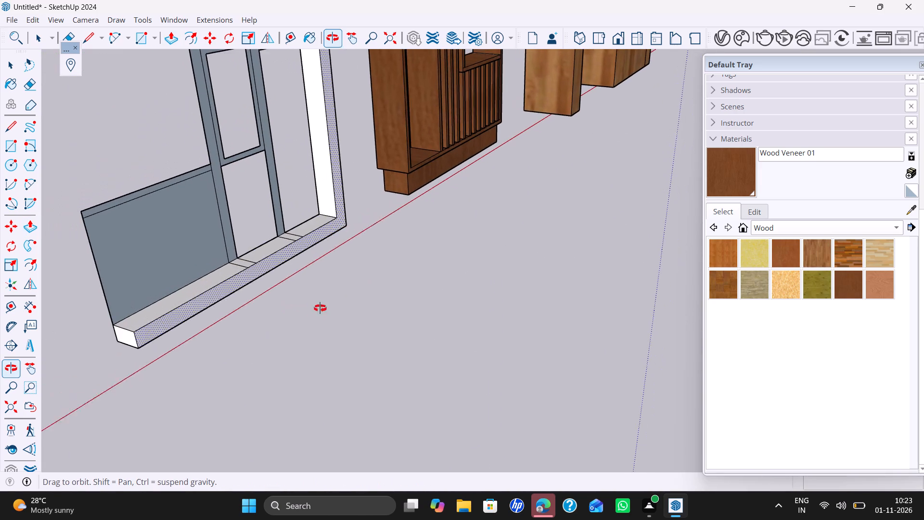
{"action": "middle_click_drag", "start_coordinate": [320, 308], "coordinate": [321, 309], "text": "shift"}
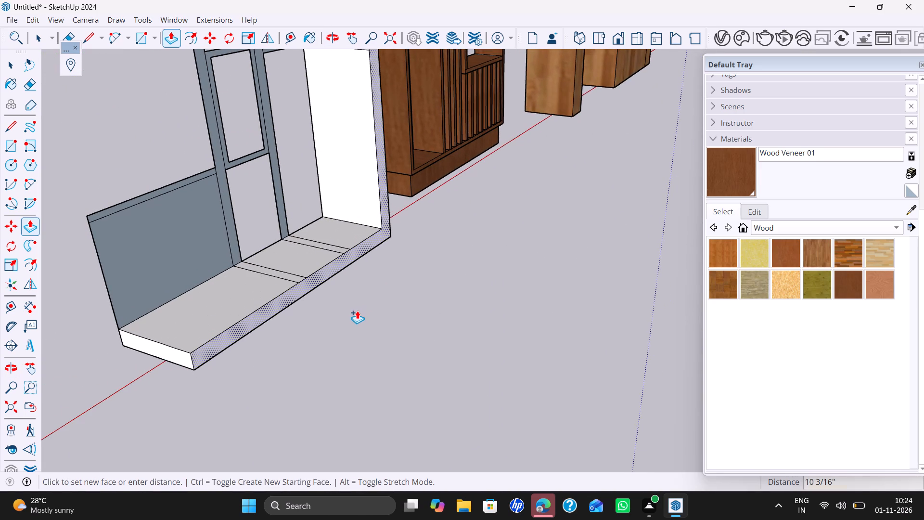
{"action": "key", "text": "3"}
{"action": "key", "text": "0"}
{"action": "key", "text": "BackSpace"}
{"action": "key", "text": "BackSpace"}
{"action": "type", "text": "1'"}
{"action": "key", "text": "Return"}
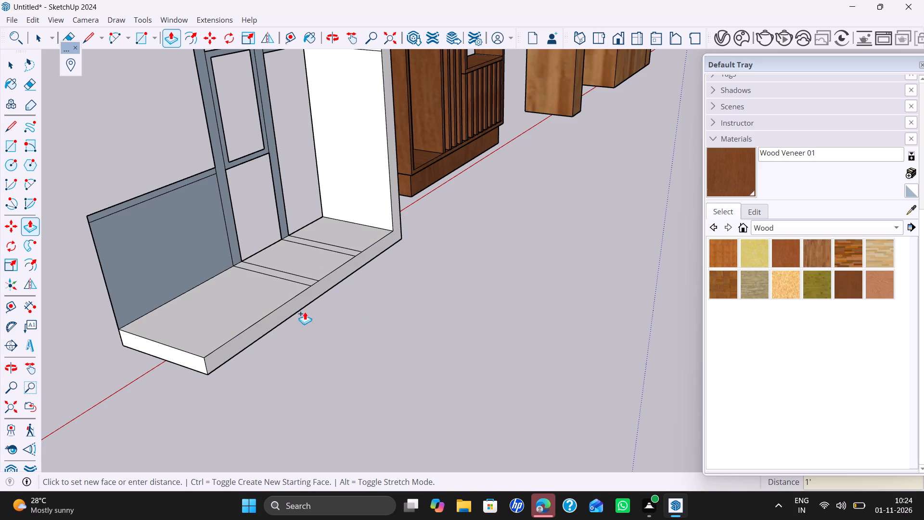
Extrude the low panel, its top strip and the adjoining upright to the same 1' depth.
{"action": "double_click", "coordinate": [219, 236]}
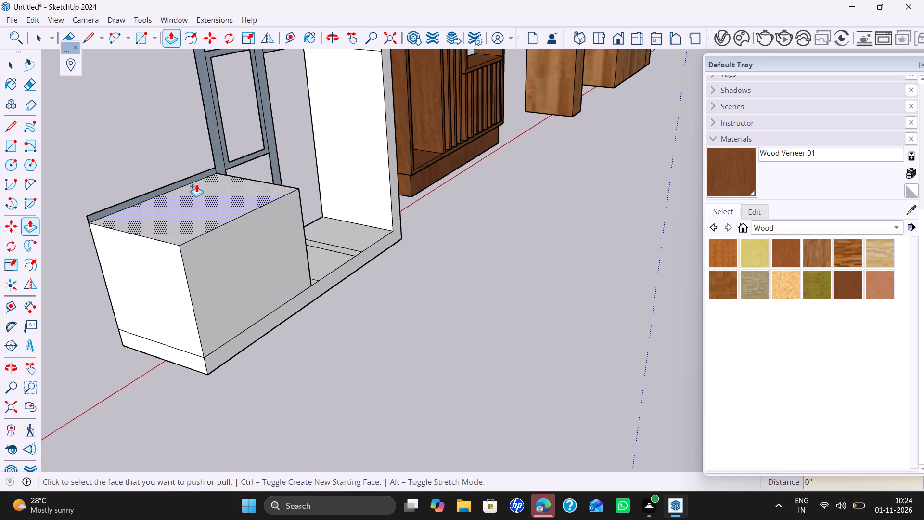
{"action": "double_click", "coordinate": [194, 183]}
{"action": "double_click", "coordinate": [196, 175]}
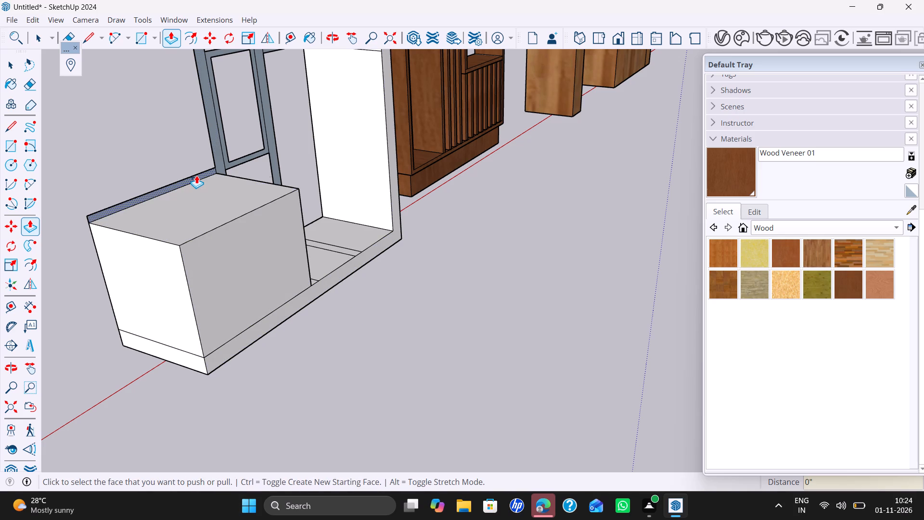
{"action": "double_click", "coordinate": [220, 139]}
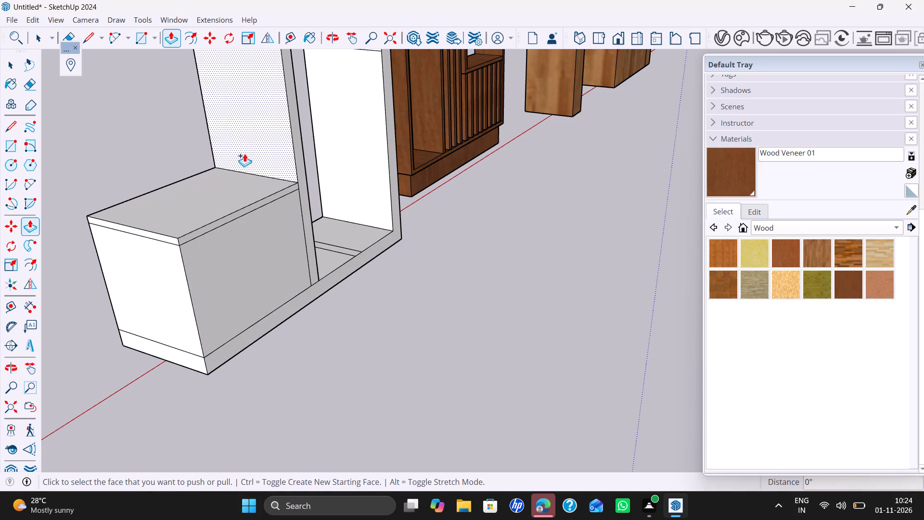
Extrude the other upright and the lowest compartment frame in each of the two tall bays by 1'.
{"action": "scroll", "coordinate": [261, 163], "scroll_direction": "down", "scroll_amount": 2}
{"action": "middle_click_drag", "start_coordinate": [267, 169], "coordinate": [314, 356], "text": "shift"}
{"action": "middle_click_drag", "start_coordinate": [402, 308], "coordinate": [174, 357]}
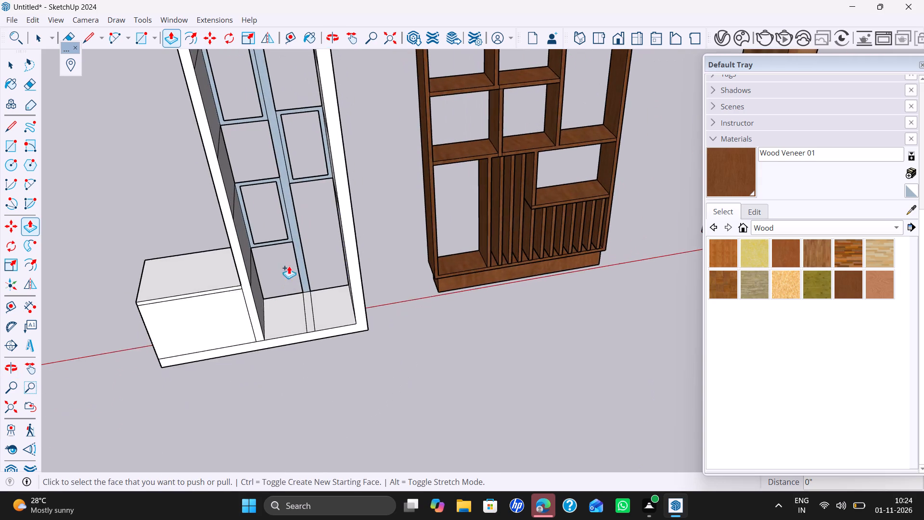
{"action": "scroll", "coordinate": [288, 264], "scroll_direction": "up", "scroll_amount": 4}
{"action": "double_click", "coordinate": [266, 239]}
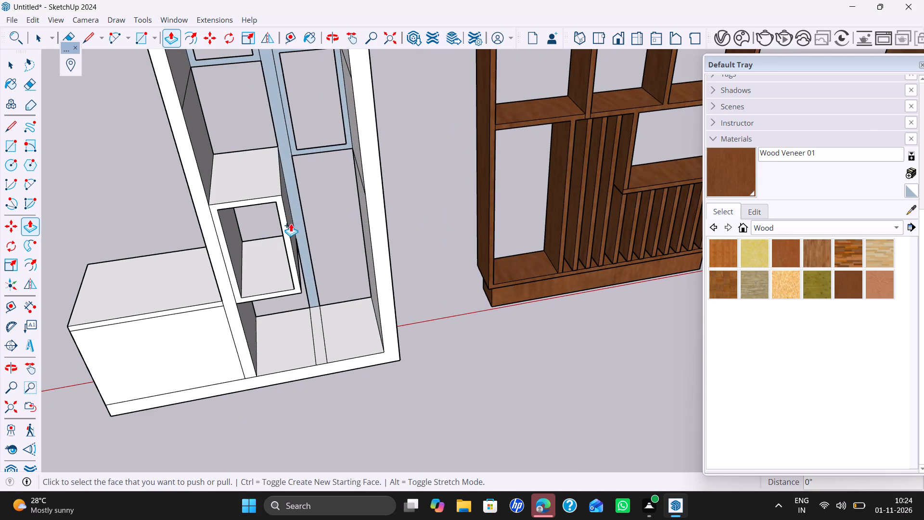
{"action": "double_click", "coordinate": [297, 216]}
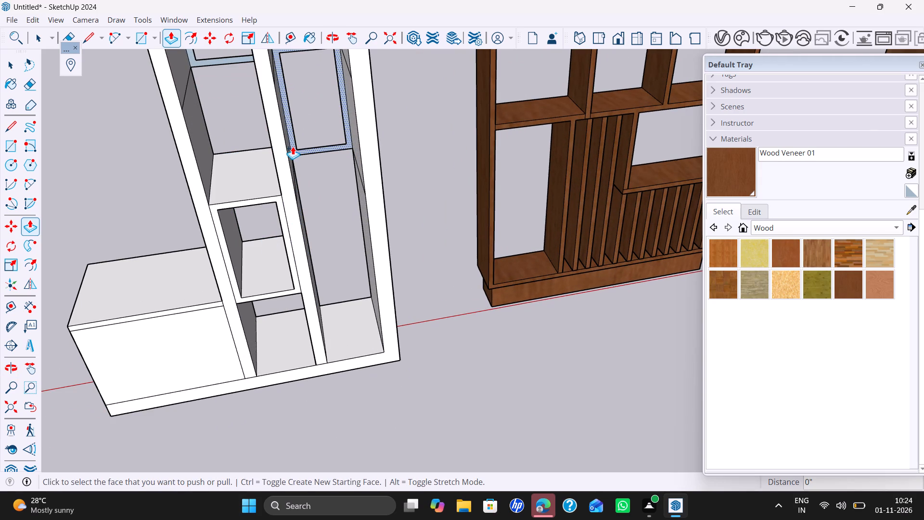
{"action": "double_click", "coordinate": [295, 145]}
Extrude the remaining upper compartment frames in the two tall bays by the same 1' depth.
{"action": "scroll", "coordinate": [295, 145], "scroll_direction": "down", "scroll_amount": 4}
{"action": "middle_click_drag", "start_coordinate": [295, 145], "coordinate": [322, 335], "text": "shift"}
{"action": "middle_click_drag", "start_coordinate": [305, 285], "coordinate": [293, 239]}
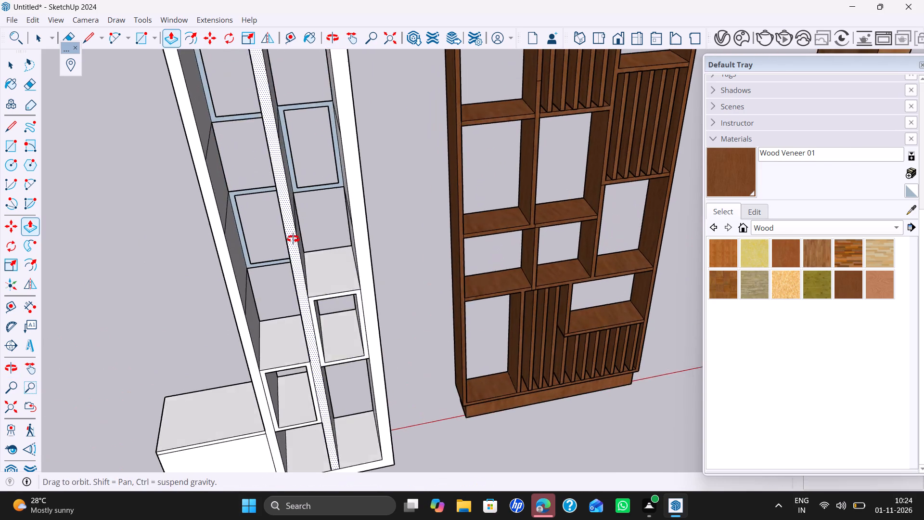
{"action": "middle_click_drag", "start_coordinate": [293, 239], "coordinate": [291, 232]}
{"action": "scroll", "coordinate": [273, 237], "scroll_direction": "up", "scroll_amount": 2}
{"action": "double_click", "coordinate": [239, 200]}
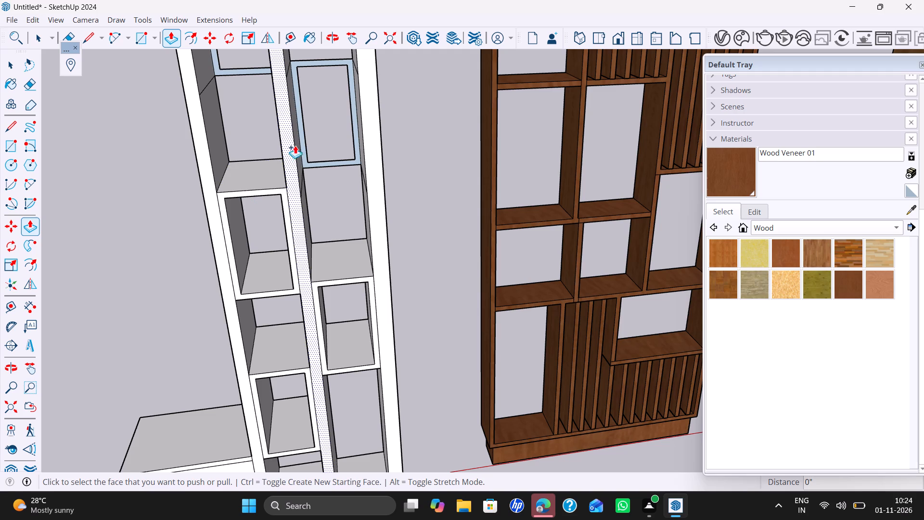
{"action": "double_click", "coordinate": [302, 130]}
{"action": "scroll", "coordinate": [302, 130], "scroll_direction": "down", "scroll_amount": 2}
{"action": "middle_click_drag", "start_coordinate": [302, 130], "coordinate": [327, 273], "text": "shift"}
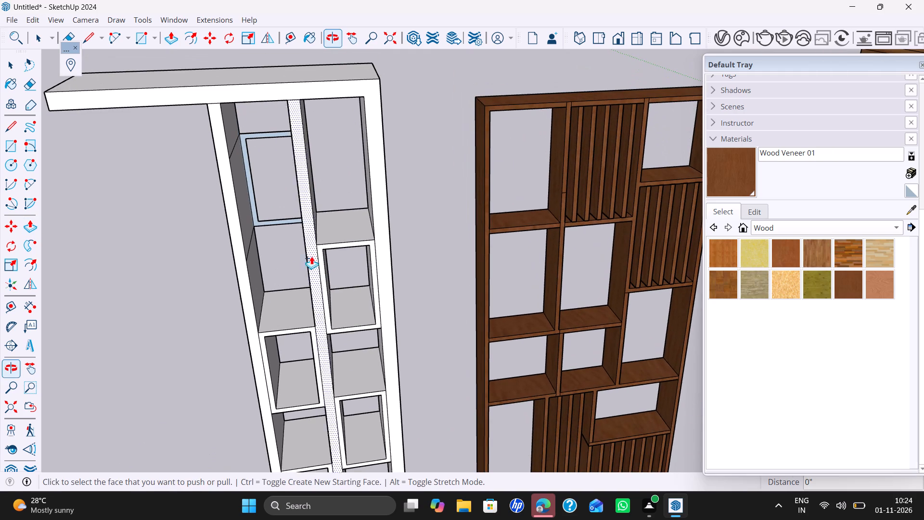
{"action": "double_click", "coordinate": [259, 219]}
{"action": "double_click", "coordinate": [257, 219]}
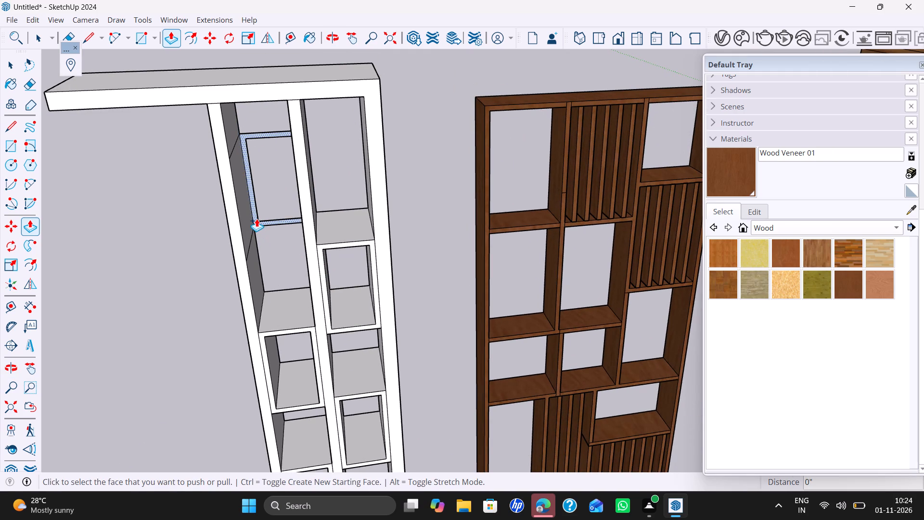
Erase the edge separating the top strip from the body on the low cabinet's outer side.
{"action": "scroll", "coordinate": [258, 224], "scroll_direction": "down", "scroll_amount": 3}
{"action": "middle_click_drag", "start_coordinate": [260, 227], "coordinate": [748, 207]}
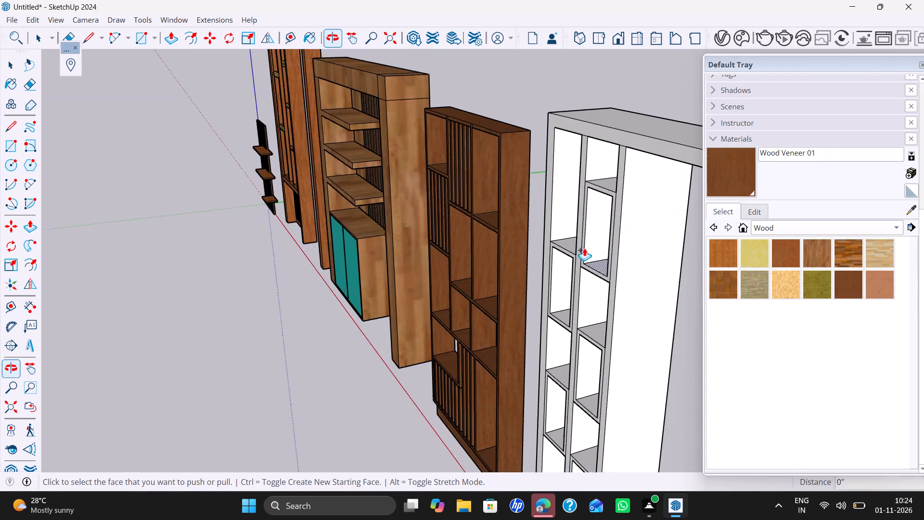
{"action": "middle_click_drag", "start_coordinate": [407, 231], "coordinate": [323, 214], "text": "shift"}
{"action": "middle_click_drag", "start_coordinate": [347, 229], "coordinate": [220, 143]}
{"action": "middle_click_drag", "start_coordinate": [370, 299], "coordinate": [467, 242]}
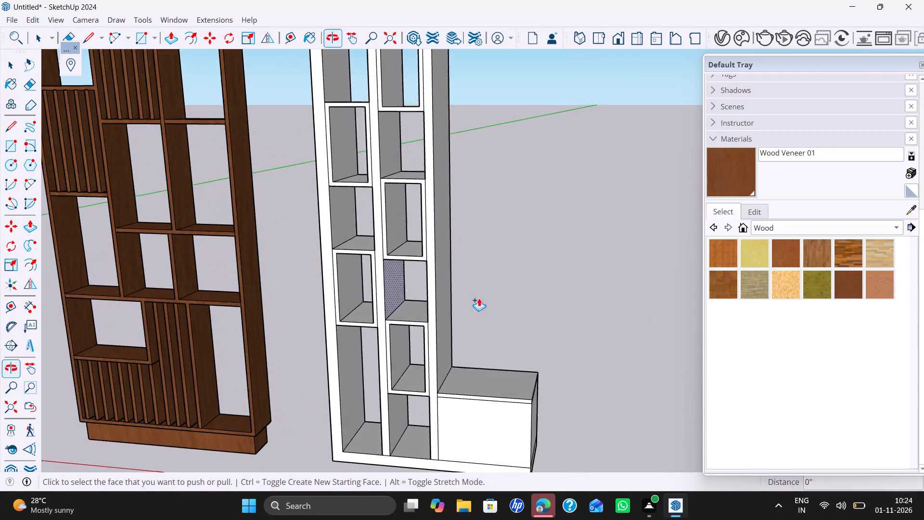
{"action": "scroll", "coordinate": [510, 345], "scroll_direction": "down", "scroll_amount": 5}
{"action": "middle_click_drag", "start_coordinate": [506, 342], "coordinate": [478, 320], "text": "shift"}
{"action": "key", "text": "space"}
{"action": "scroll", "coordinate": [487, 398], "scroll_direction": "up", "scroll_amount": 5}
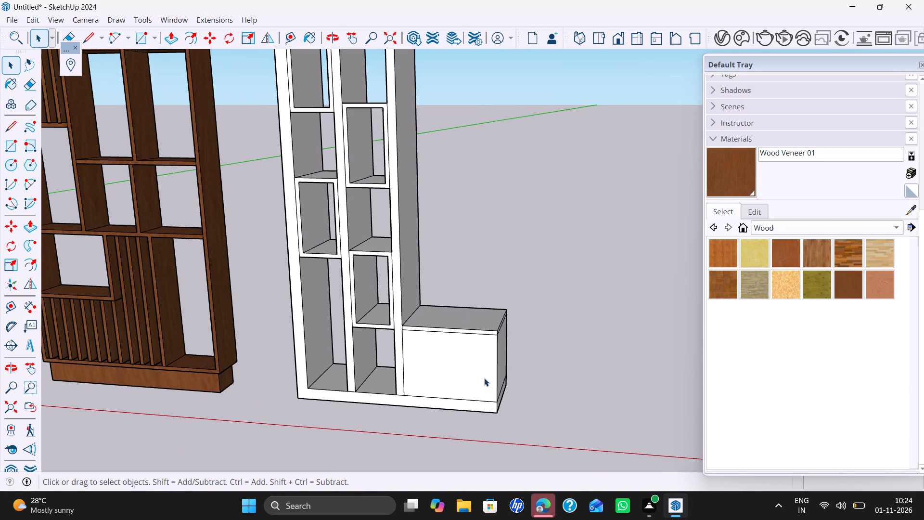
{"action": "middle_click_drag", "start_coordinate": [485, 320], "coordinate": [438, 299]}
{"action": "key", "text": "e"}
{"action": "scroll", "coordinate": [513, 324], "scroll_direction": "up", "scroll_amount": 4}
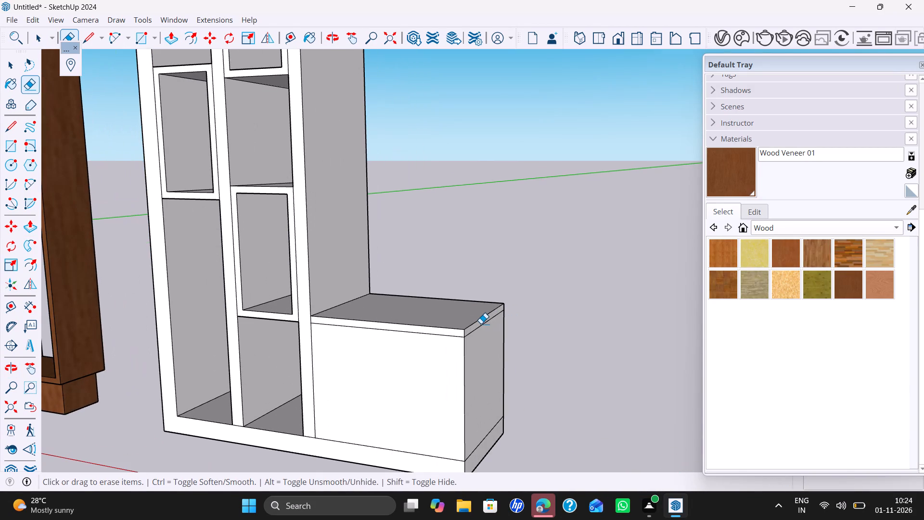
{"action": "left_click", "coordinate": [482, 324]}
{"action": "key", "text": "space"}
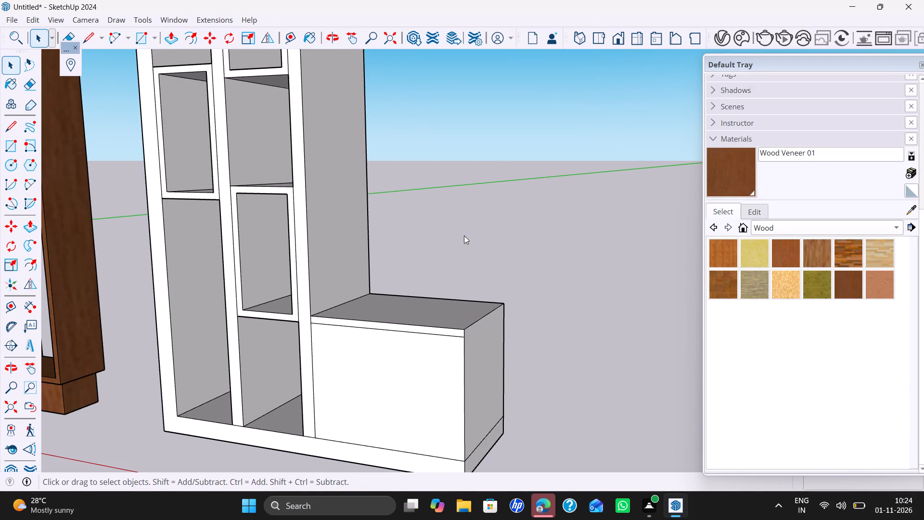
Recess the low cabinet's front face by 18 mm with Push/Pull.
{"action": "right_click", "coordinate": [464, 235]}
{"action": "key", "text": "space"}
{"action": "key", "text": "p"}
{"action": "left_click", "coordinate": [414, 374]}
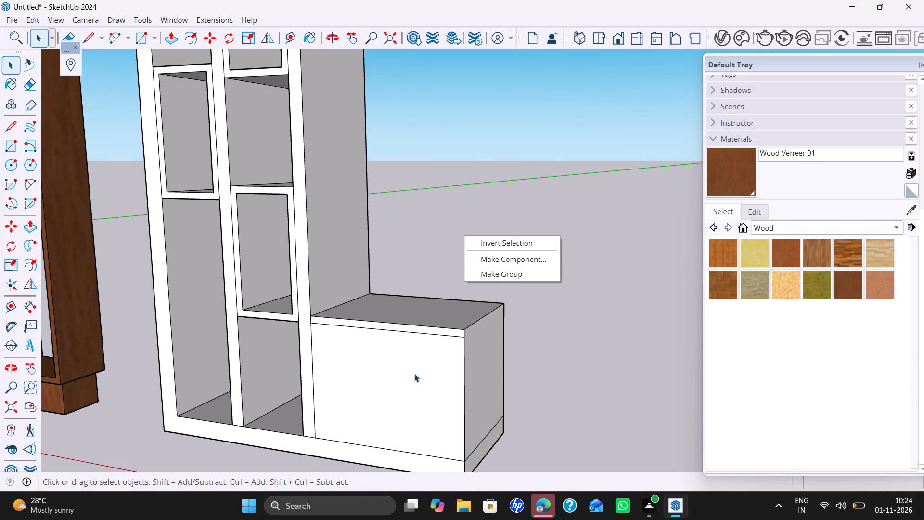
{"action": "key", "text": "p"}
{"action": "left_click", "coordinate": [411, 375]}
{"action": "type", "text": "18"}
{"action": "type", "text": "MMM"}
{"action": "key", "text": "BackSpace"}
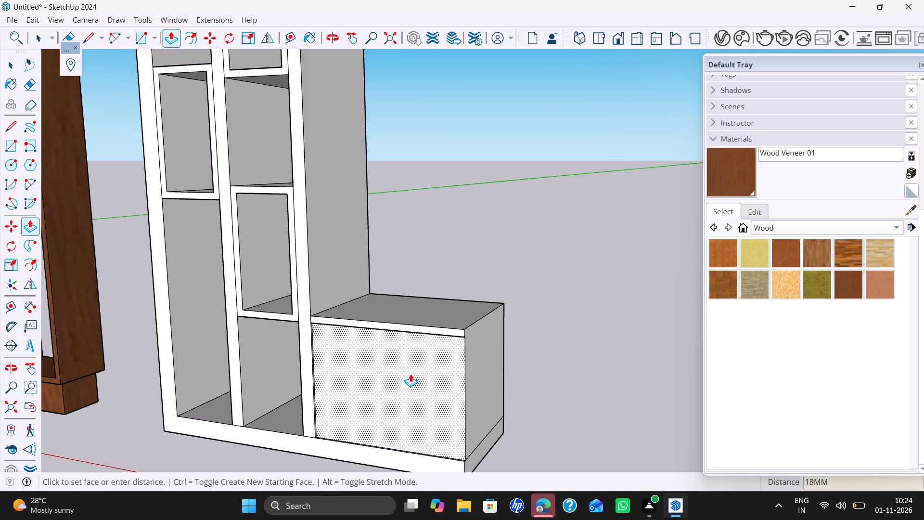
{"action": "key", "text": "Return"}
{"action": "key", "text": "space"}
Create a new group and draw a rectangle in it covering the recessed cabinet front.
{"action": "right_click", "coordinate": [425, 250]}
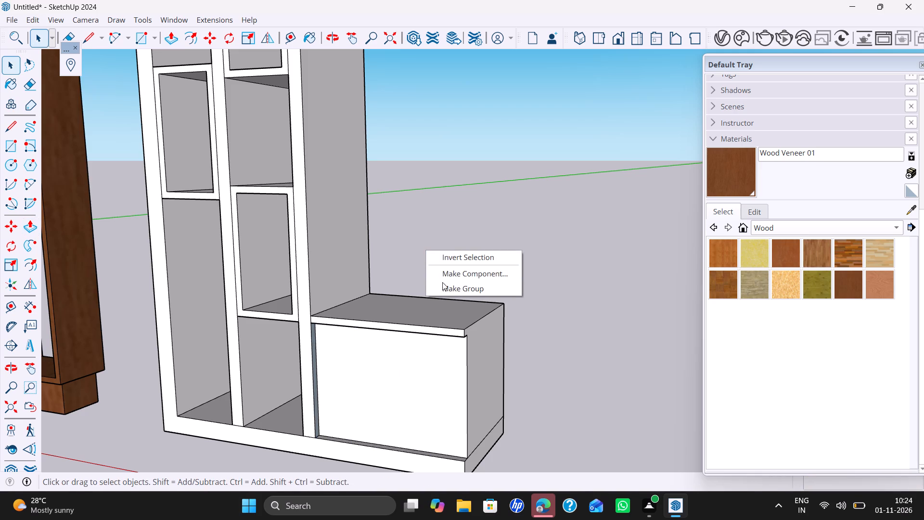
{"action": "left_click", "coordinate": [444, 288]}
{"action": "key", "text": "r"}
{"action": "scroll", "coordinate": [328, 431], "scroll_direction": "up", "scroll_amount": 4}
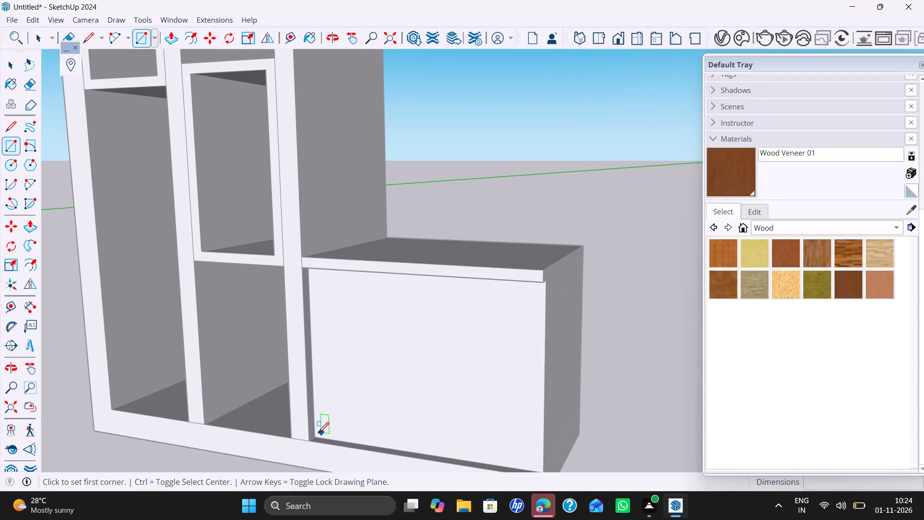
{"action": "left_click", "coordinate": [315, 435]}
{"action": "scroll", "coordinate": [550, 282], "scroll_direction": "up", "scroll_amount": 8}
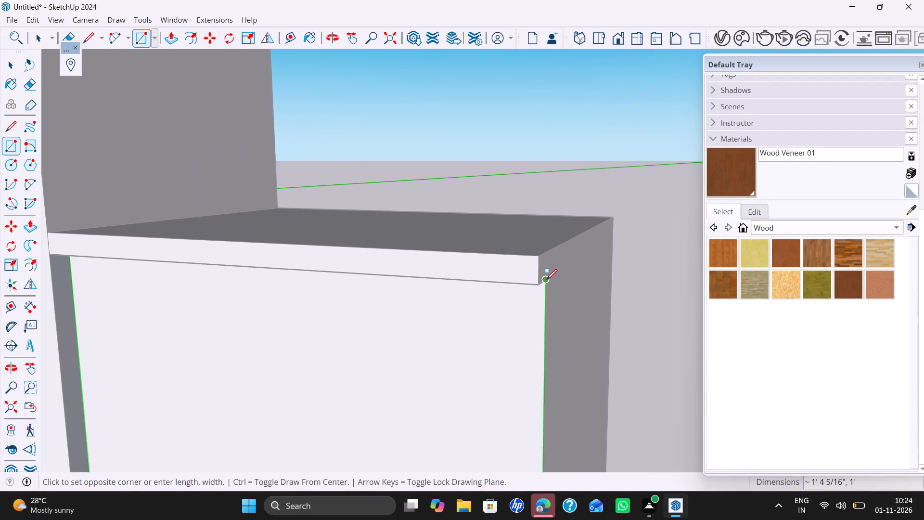
{"action": "left_click", "coordinate": [547, 278]}
{"action": "key", "text": "space"}
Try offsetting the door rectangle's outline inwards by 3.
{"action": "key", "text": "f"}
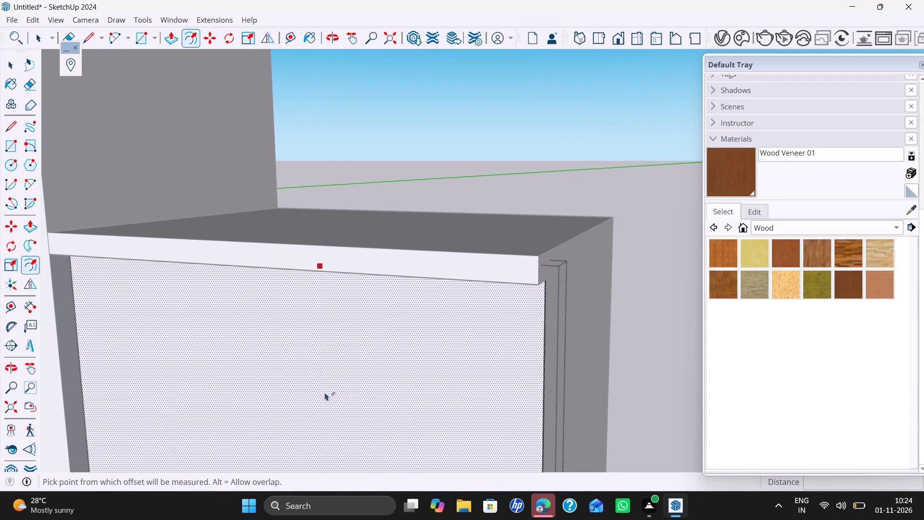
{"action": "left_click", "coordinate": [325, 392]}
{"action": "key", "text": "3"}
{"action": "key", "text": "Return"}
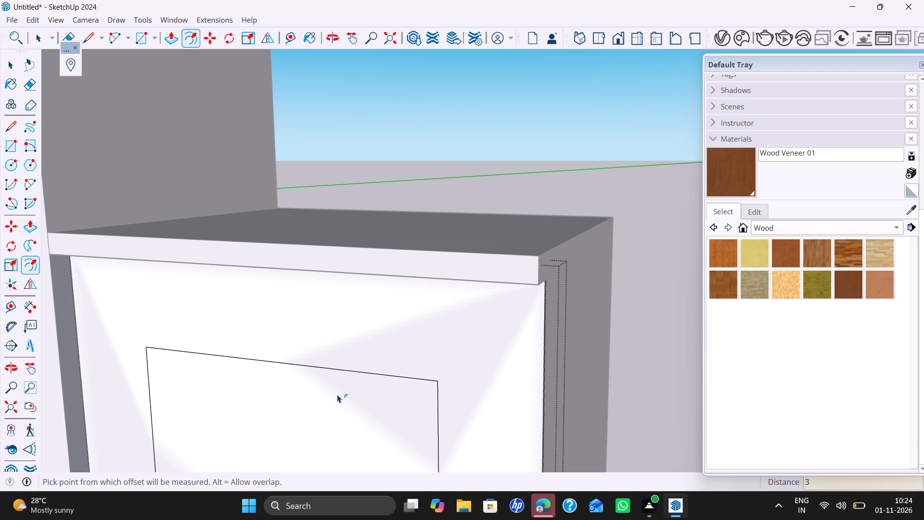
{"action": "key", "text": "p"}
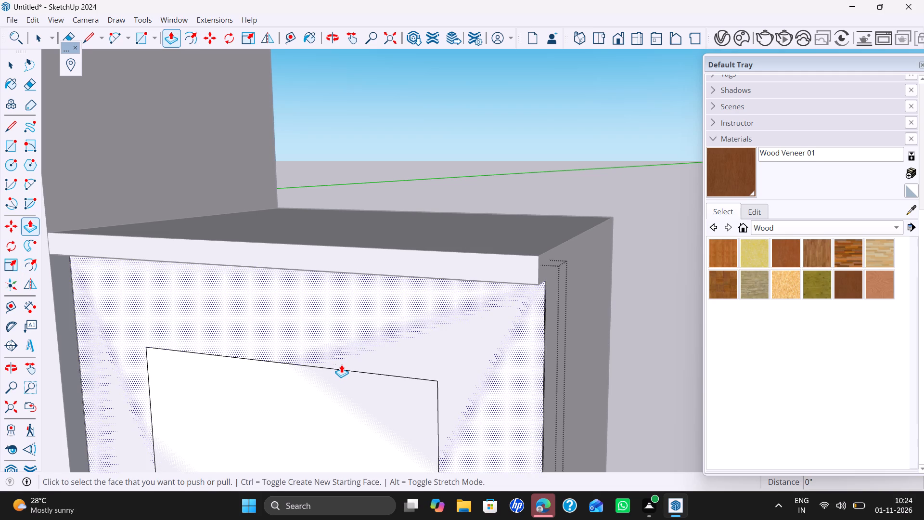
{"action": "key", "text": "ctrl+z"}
Offset the door rectangle's outline inwards by 3 mm to leave a gap around the door.
{"action": "key", "text": "f"}
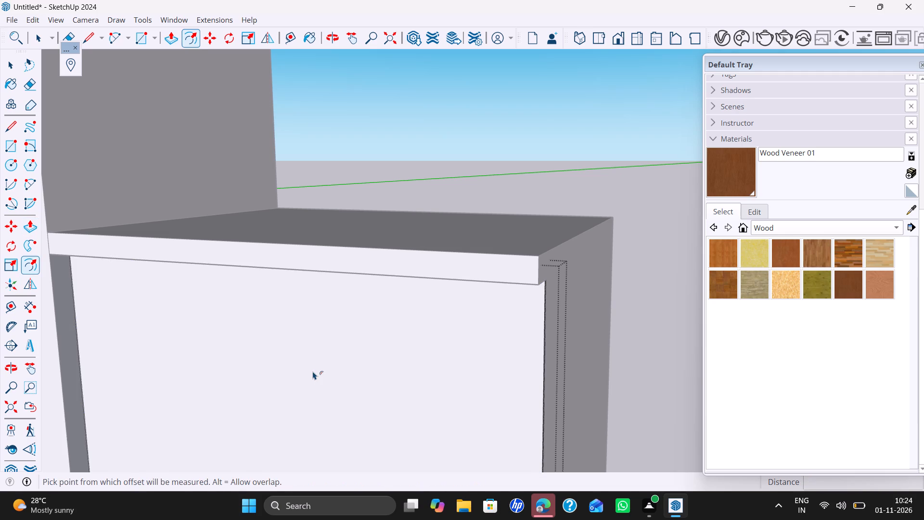
{"action": "scroll", "coordinate": [307, 351], "scroll_direction": "down", "scroll_amount": 1}
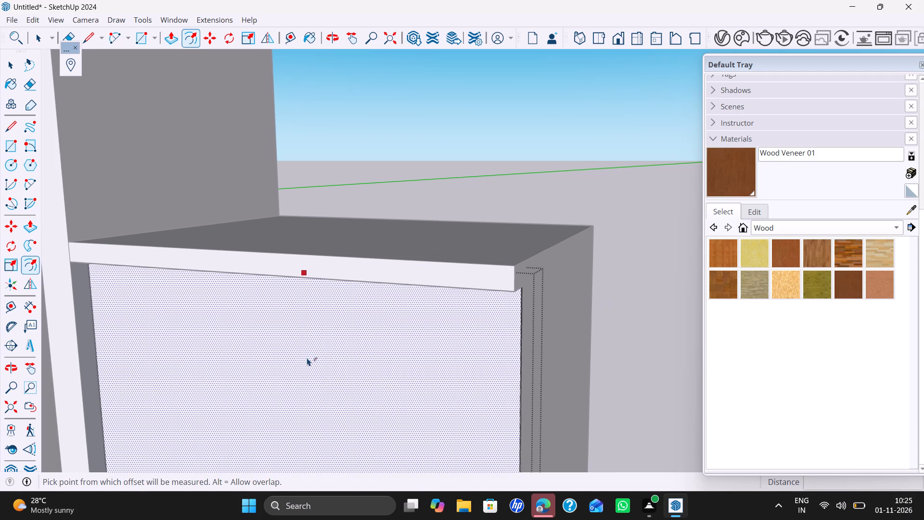
{"action": "left_click", "coordinate": [307, 358]}
{"action": "key", "text": "3"}
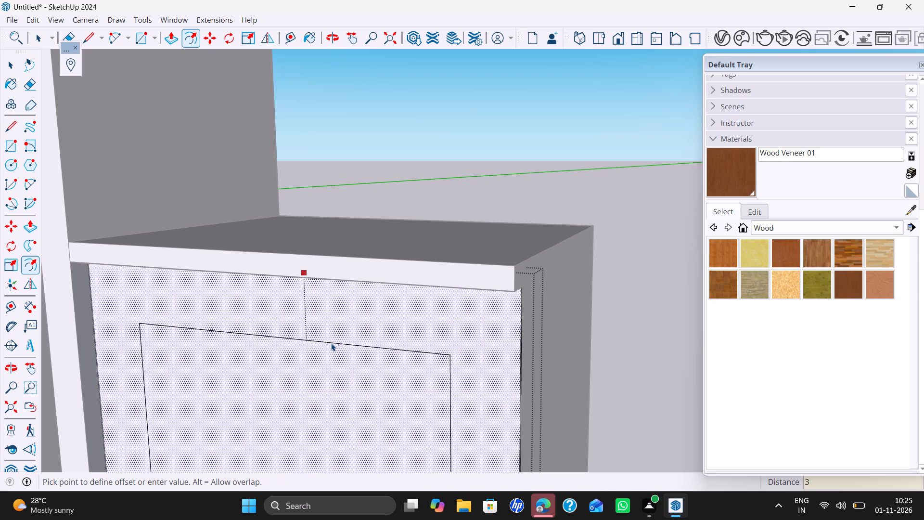
{"action": "type", "text": "MM"}
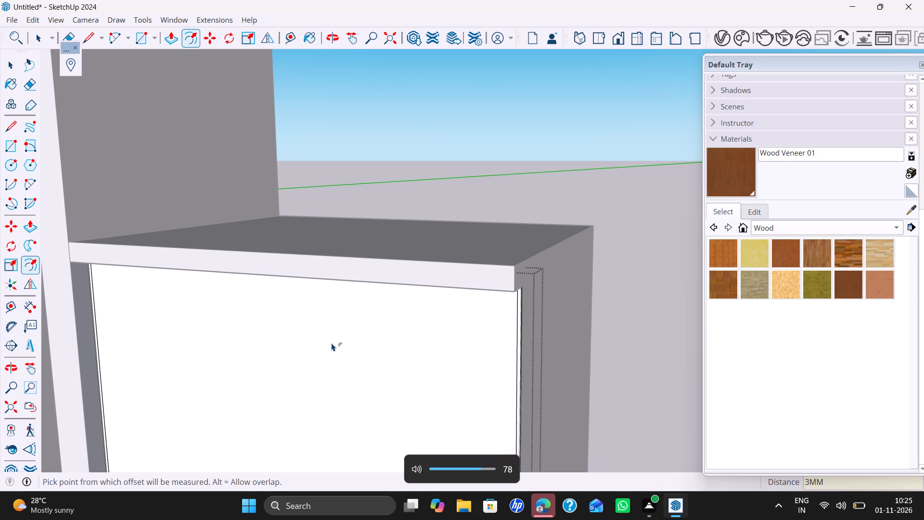
Extrude the inner door face about 11/16" out to the front plane of the cabinet's top strip and leave the group.
{"action": "key", "text": "space"}
{"action": "key", "text": "p"}
{"action": "left_click", "coordinate": [346, 354]}
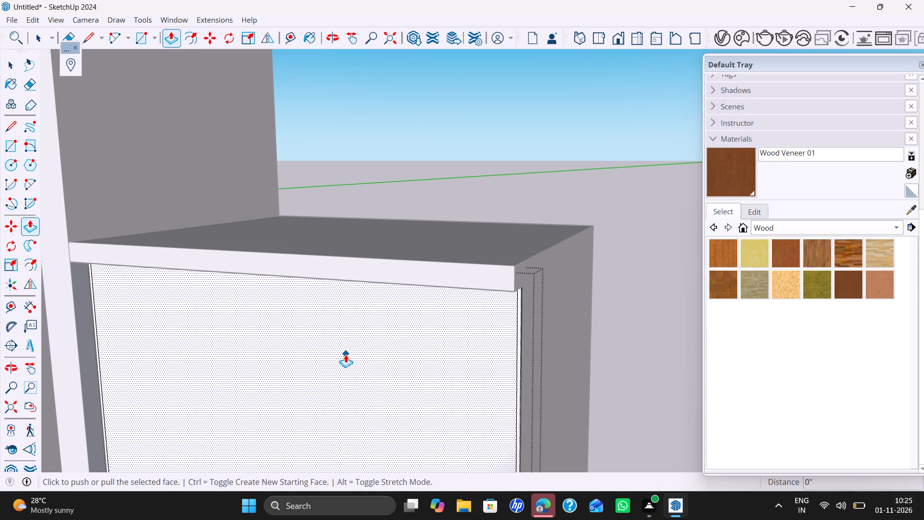
{"action": "left_click", "coordinate": [363, 266]}
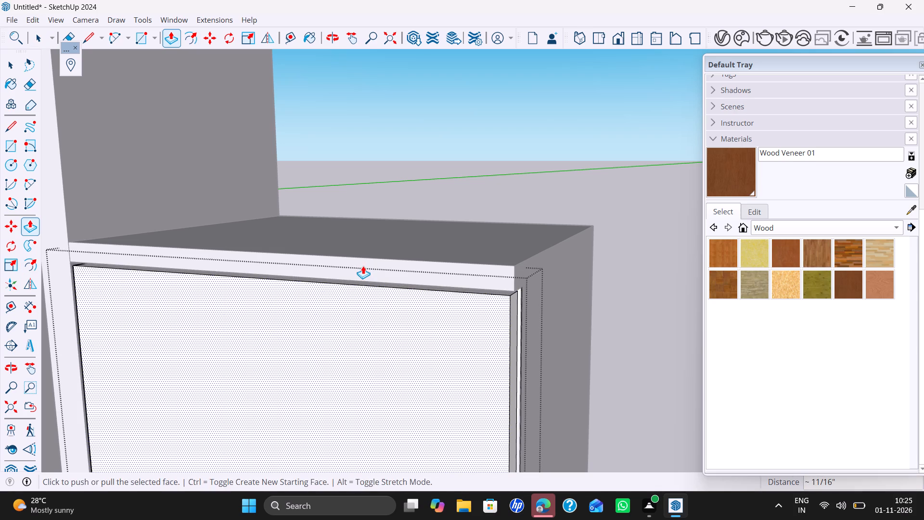
{"action": "key", "text": "space"}
{"action": "left_click", "coordinate": [540, 166]}
In a new group, draw a rectangle over the rear edge of the upright beside the open bay, from cabinet top to top border.
{"action": "scroll", "coordinate": [449, 248], "scroll_direction": "down", "scroll_amount": 7}
{"action": "scroll", "coordinate": [411, 293], "scroll_direction": "down", "scroll_amount": 4}
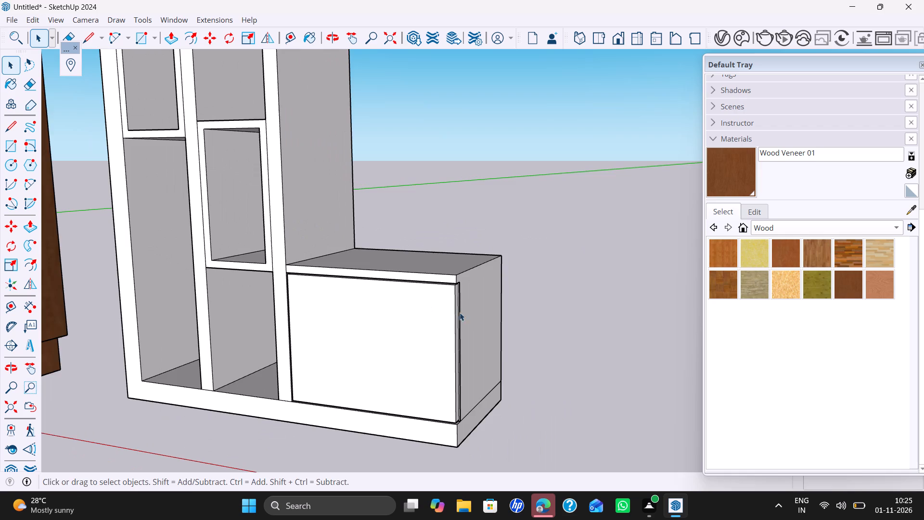
{"action": "middle_click_drag", "start_coordinate": [490, 321], "coordinate": [594, 347]}
{"action": "scroll", "coordinate": [491, 364], "scroll_direction": "down", "scroll_amount": 4}
{"action": "middle_click_drag", "start_coordinate": [486, 380], "coordinate": [488, 398], "text": "shift"}
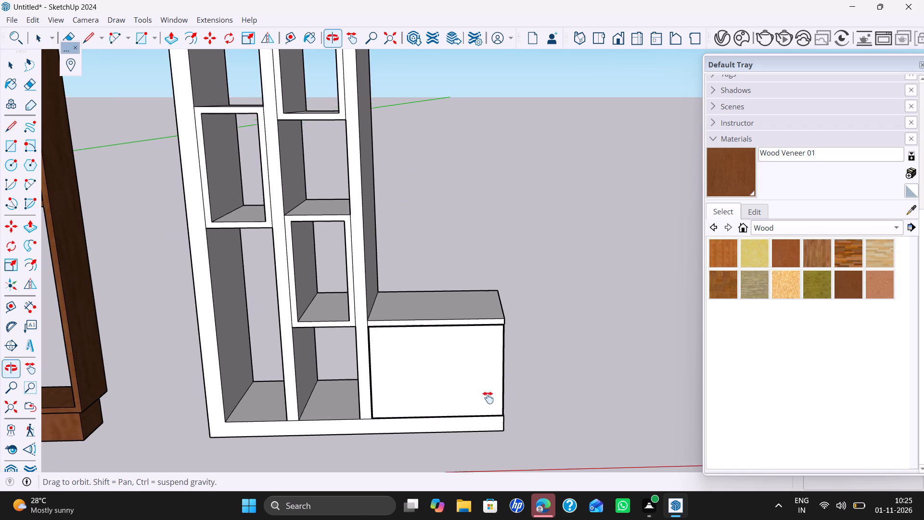
{"action": "middle_click_drag", "start_coordinate": [488, 398], "coordinate": [488, 398], "text": "shift"}
{"action": "middle_click_drag", "start_coordinate": [488, 392], "coordinate": [484, 328]}
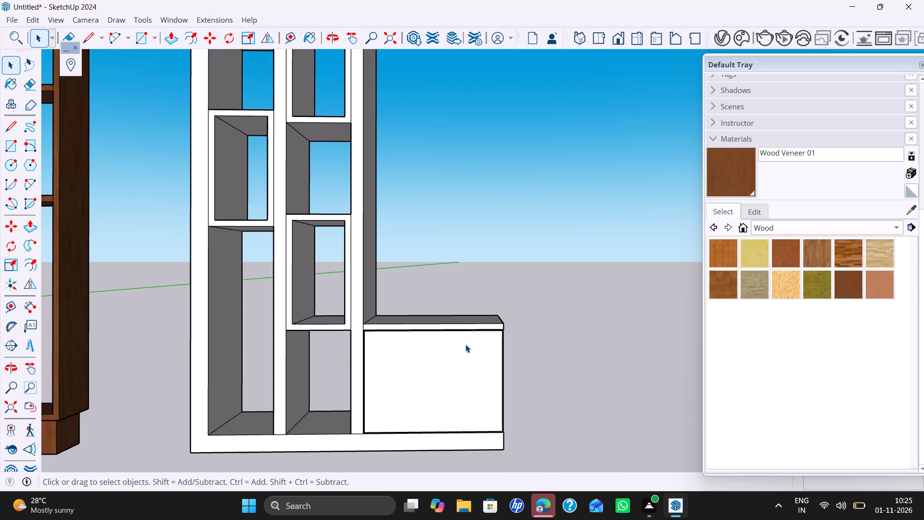
{"action": "scroll", "coordinate": [473, 323], "scroll_direction": "down", "scroll_amount": 3}
{"action": "middle_click_drag", "start_coordinate": [473, 323], "coordinate": [473, 401], "text": "shift"}
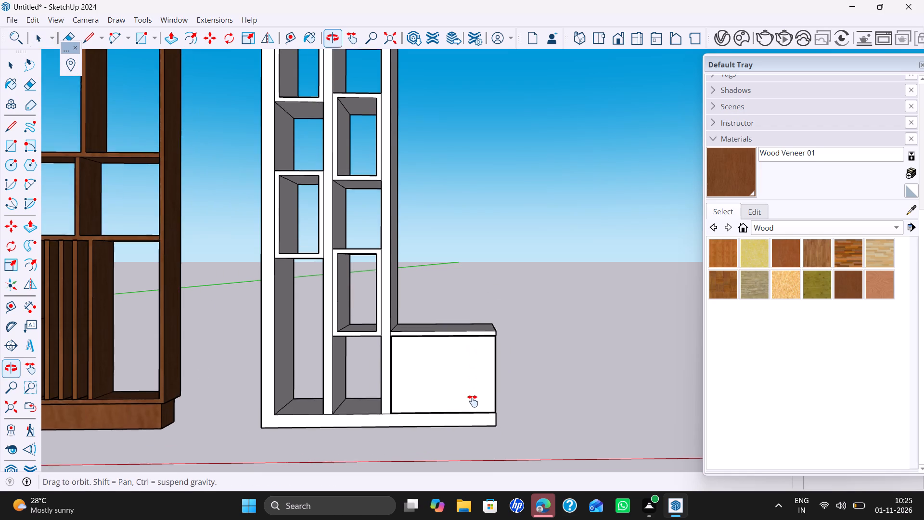
{"action": "middle_click_drag", "start_coordinate": [473, 401], "coordinate": [473, 427], "text": "shift"}
{"action": "middle_click_drag", "start_coordinate": [465, 389], "coordinate": [463, 412], "text": "shift"}
{"action": "scroll", "coordinate": [465, 389], "scroll_direction": "down", "scroll_amount": 1, "text": "shift"}
{"action": "right_click", "coordinate": [465, 319]}
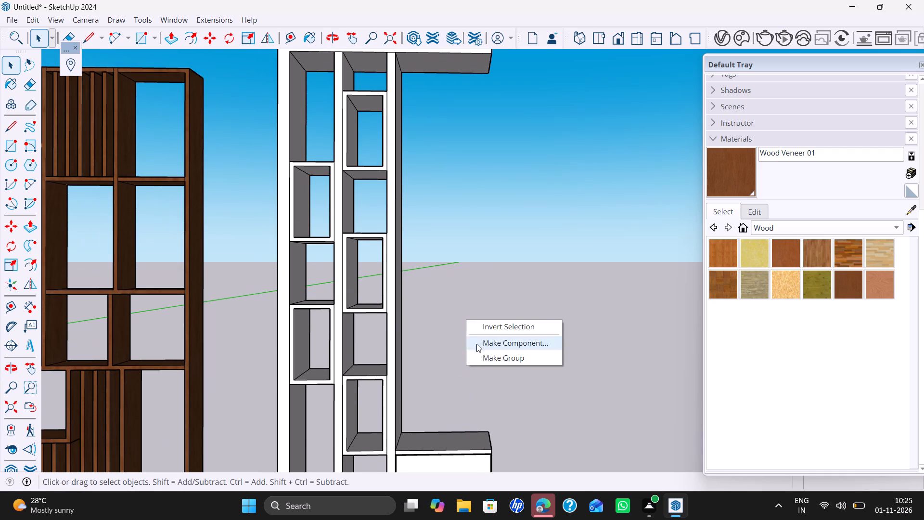
{"action": "left_click", "coordinate": [482, 362]}
{"action": "key", "text": "r"}
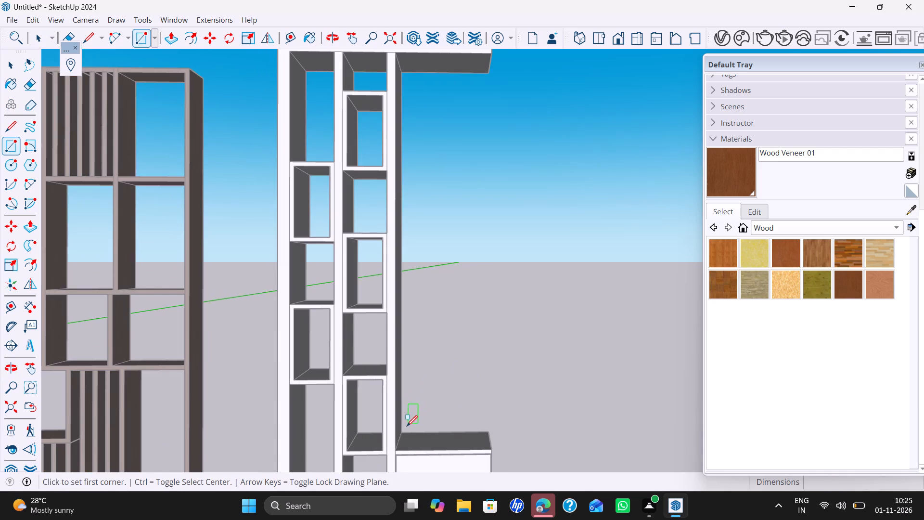
{"action": "left_click", "coordinate": [404, 431]}
{"action": "middle_click_drag", "start_coordinate": [405, 264], "coordinate": [395, 371], "text": "shift"}
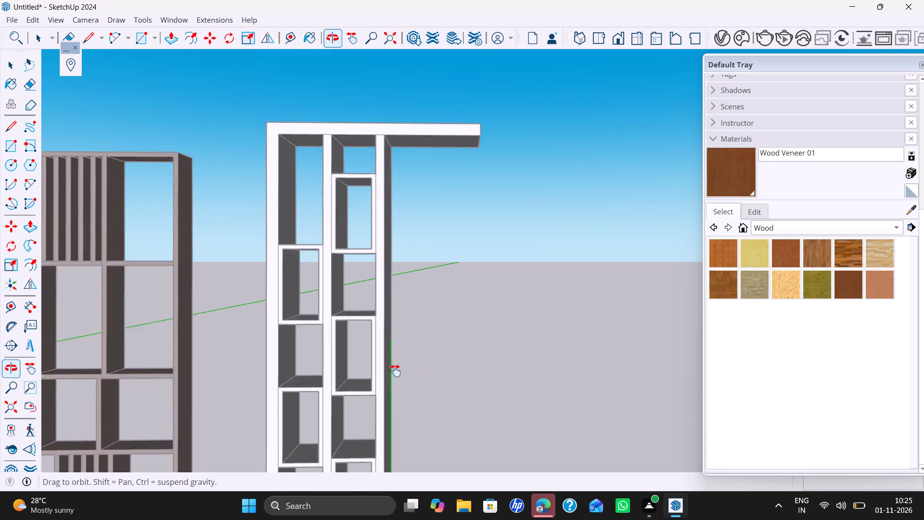
{"action": "middle_click_drag", "start_coordinate": [395, 371], "coordinate": [395, 411], "text": "shift"}
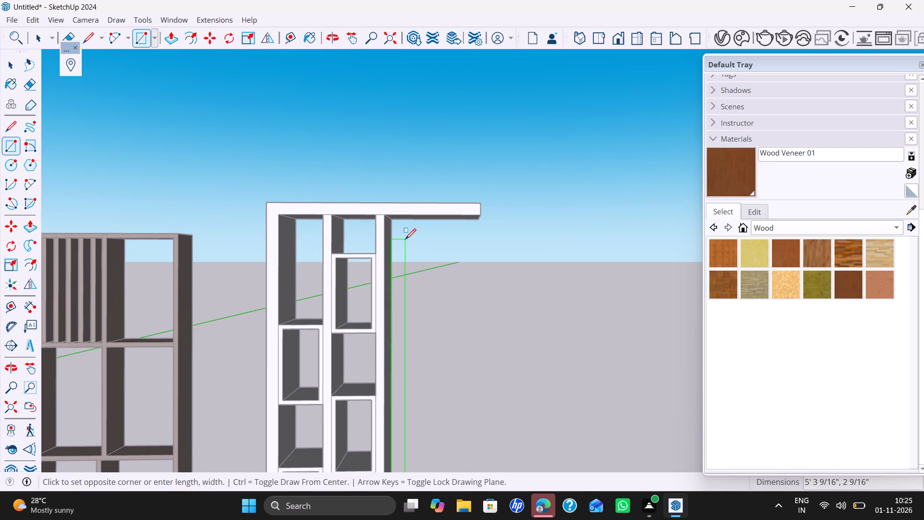
{"action": "middle_click_drag", "start_coordinate": [401, 234], "coordinate": [59, 288]}
{"action": "middle_click_drag", "start_coordinate": [474, 299], "coordinate": [271, 299]}
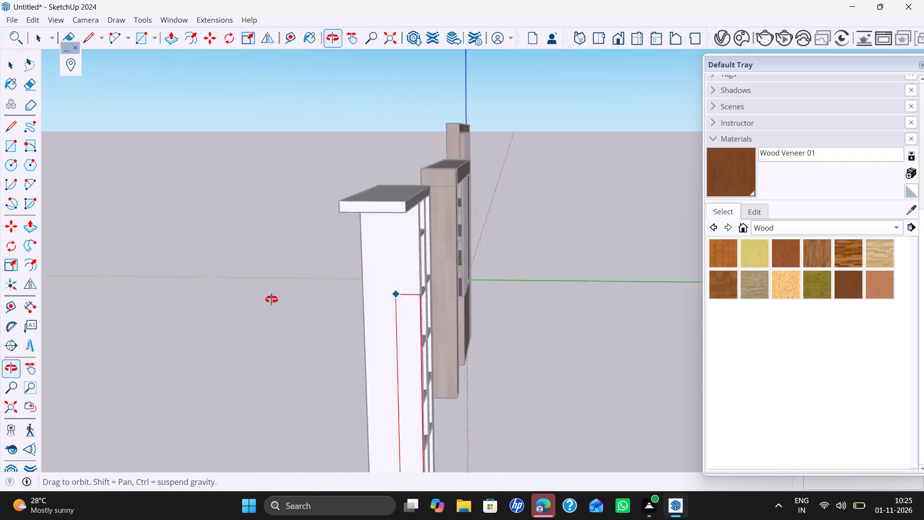
{"action": "middle_click_drag", "start_coordinate": [271, 299], "coordinate": [227, 302]}
{"action": "scroll", "coordinate": [358, 221], "scroll_direction": "up", "scroll_amount": 2}
{"action": "middle_click_drag", "start_coordinate": [359, 217], "coordinate": [239, 233]}
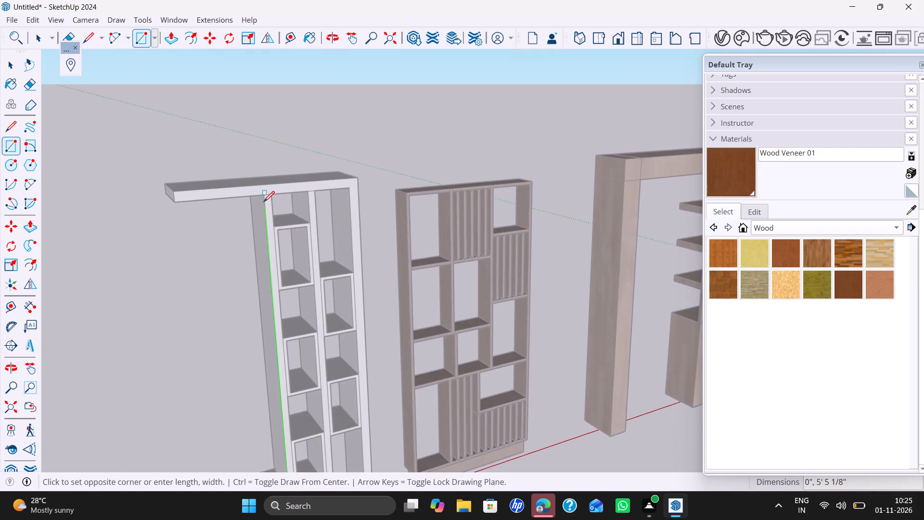
{"action": "scroll", "coordinate": [264, 202], "scroll_direction": "up", "scroll_amount": 3}
{"action": "left_click", "coordinate": [273, 195]}
Extrude the tall narrow rectangle at the upright's rear edge 18 mm into a slat and leave the group.
{"action": "scroll", "coordinate": [275, 216], "scroll_direction": "down", "scroll_amount": 4}
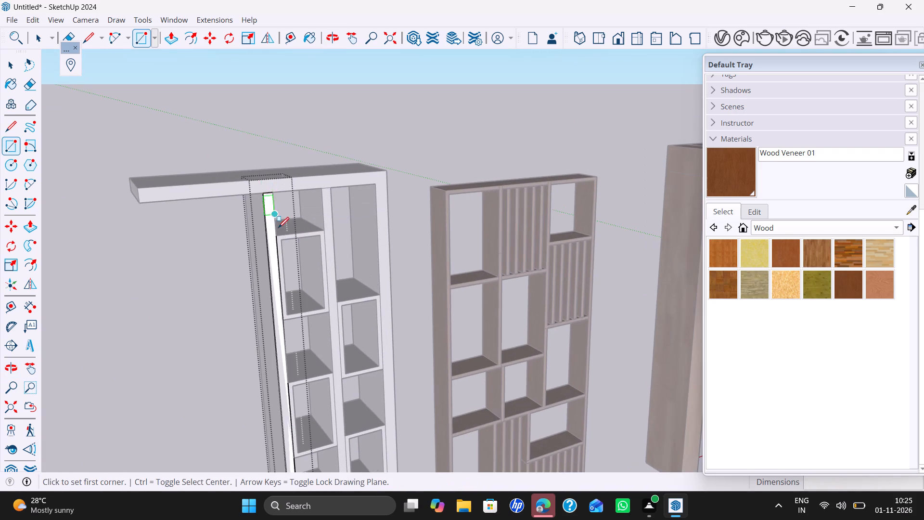
{"action": "middle_click_drag", "start_coordinate": [278, 228], "coordinate": [276, 178], "text": "shift"}
{"action": "key", "text": "p"}
{"action": "left_click", "coordinate": [277, 254]}
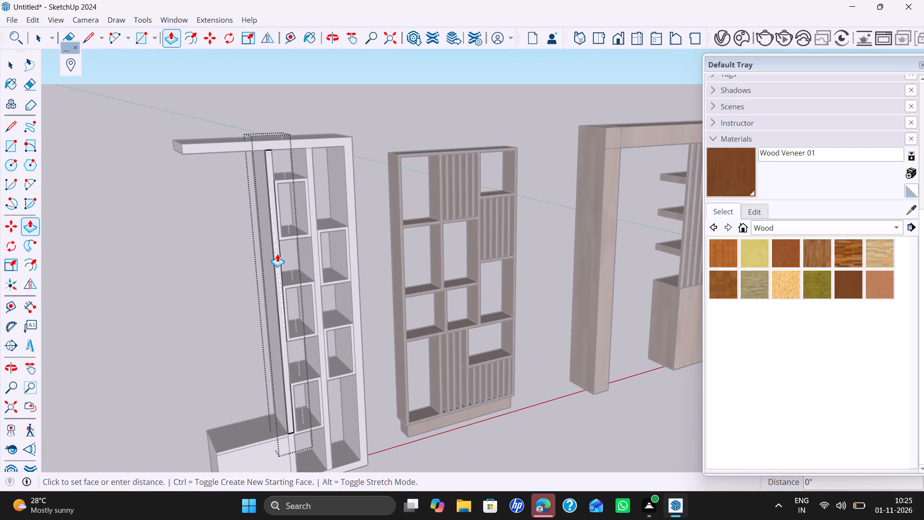
{"action": "type", "text": "18"}
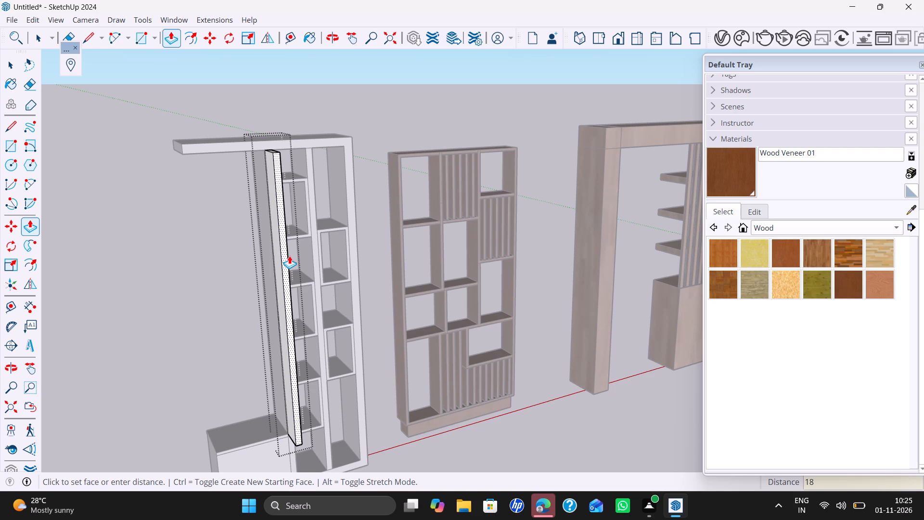
{"action": "type", "text": "MM"}
{"action": "key", "text": "Return"}
{"action": "key", "text": "space"}
{"action": "left_click", "coordinate": [237, 277]}
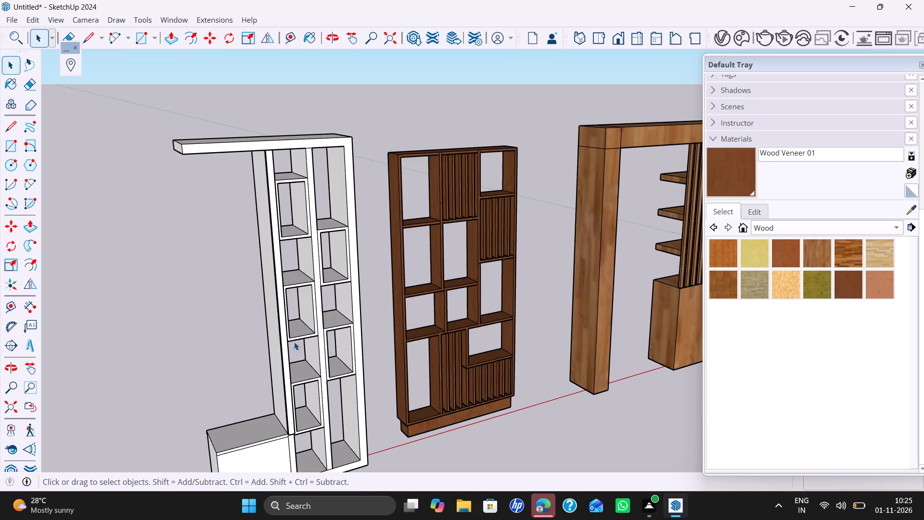
Move the slat about 11/16" forward so it sits flush with the rear edge of the upright.
{"action": "left_click", "coordinate": [291, 424]}
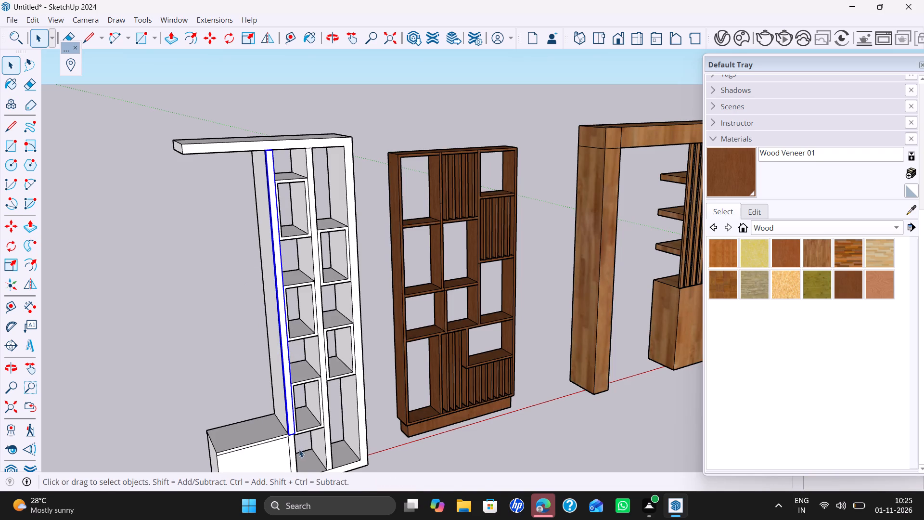
{"action": "key", "text": "m"}
{"action": "scroll", "coordinate": [298, 449], "scroll_direction": "up", "scroll_amount": 9}
{"action": "middle_click_drag", "start_coordinate": [292, 422], "coordinate": [420, 435]}
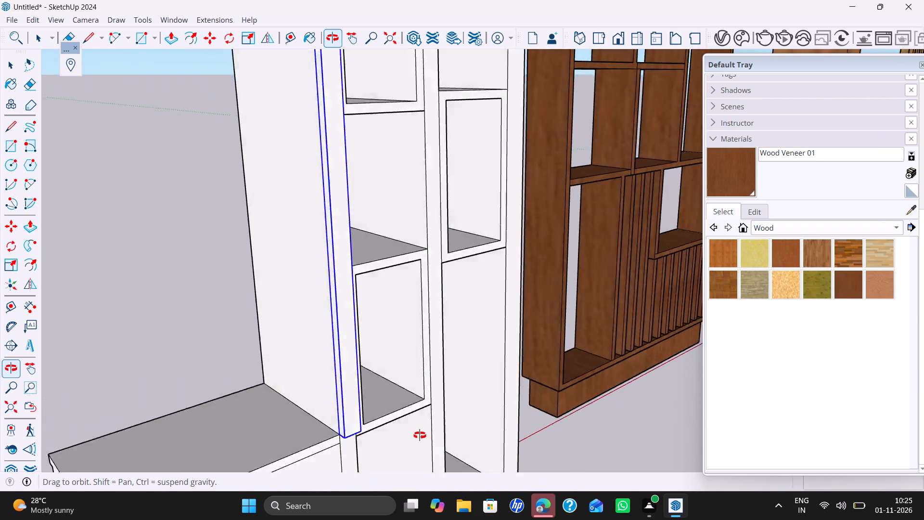
{"action": "middle_click_drag", "start_coordinate": [420, 435], "coordinate": [400, 323]}
{"action": "middle_click_drag", "start_coordinate": [428, 347], "coordinate": [541, 386]}
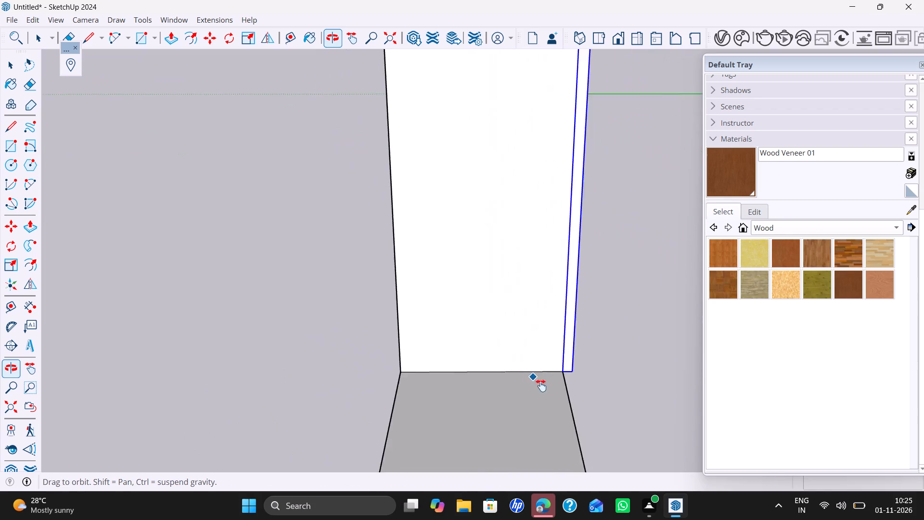
{"action": "middle_click_drag", "start_coordinate": [541, 386], "coordinate": [440, 339]}
{"action": "left_click", "coordinate": [476, 326]}
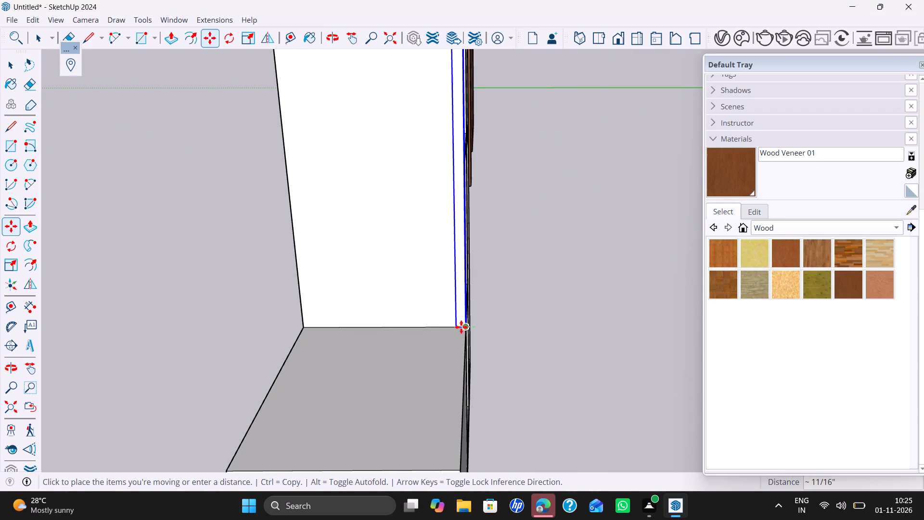
{"action": "left_click", "coordinate": [461, 327]}
Copy the slat about 1' 4 5/16" to the cabinet top's outer rear end, dividing the span by 4 and finally by 5.
{"action": "left_click", "coordinate": [465, 325]}
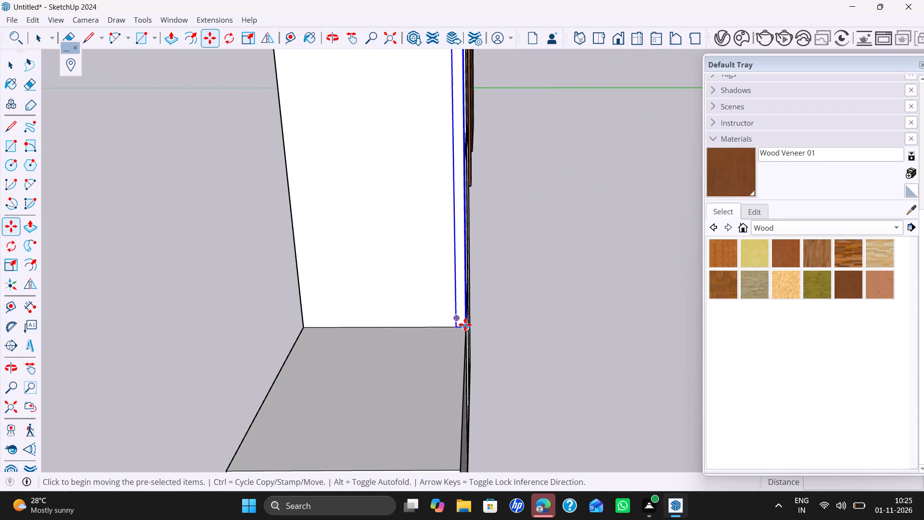
{"action": "scroll", "coordinate": [464, 327], "scroll_direction": "up", "scroll_amount": 1, "text": "ctrl"}
{"action": "scroll", "coordinate": [453, 365], "scroll_direction": "down", "scroll_amount": 4}
{"action": "middle_click_drag", "start_coordinate": [454, 381], "coordinate": [445, 310], "text": "shift"}
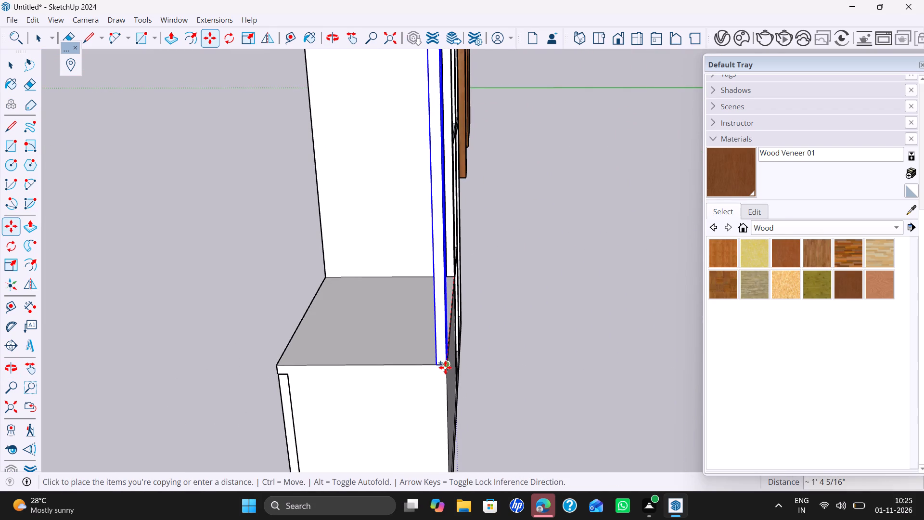
{"action": "left_click", "coordinate": [445, 367]}
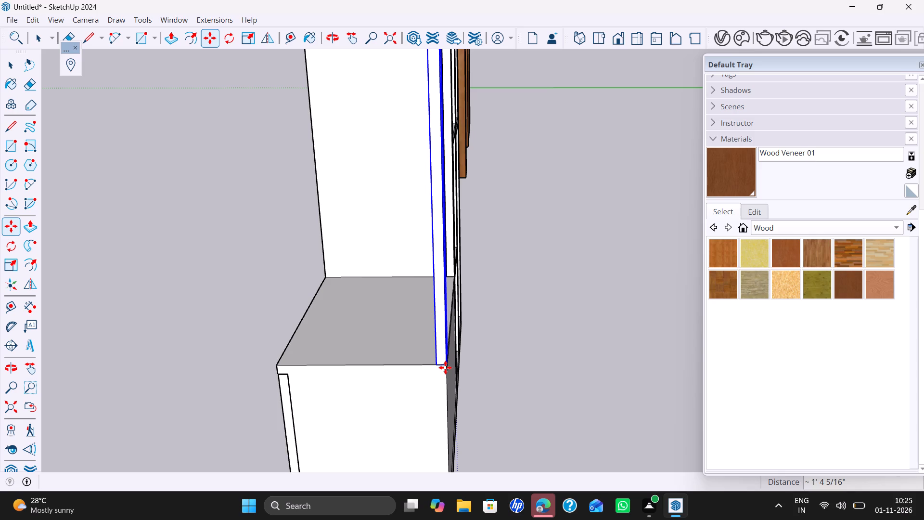
{"action": "type", "text": "/4"}
{"action": "key", "text": "Return"}
{"action": "middle_click_drag", "start_coordinate": [396, 374], "coordinate": [677, 390]}
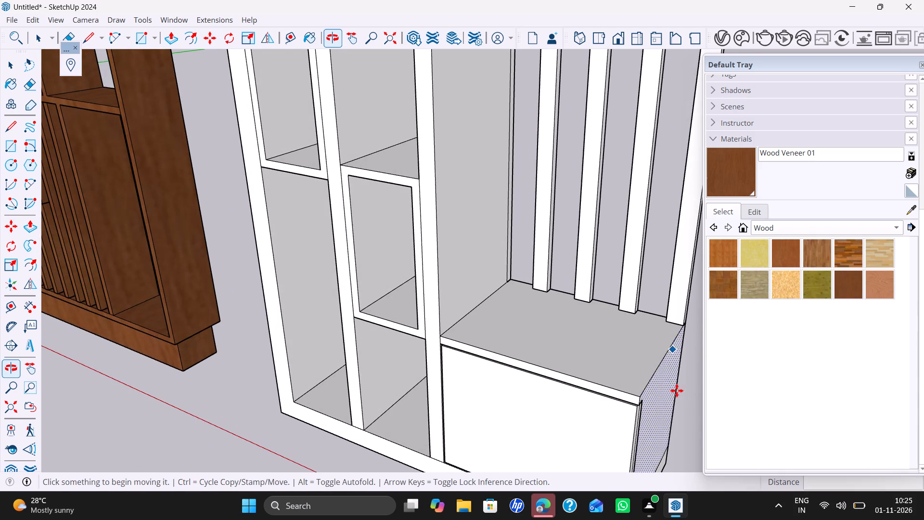
{"action": "type", "text": "/5"}
{"action": "key", "text": "Return"}
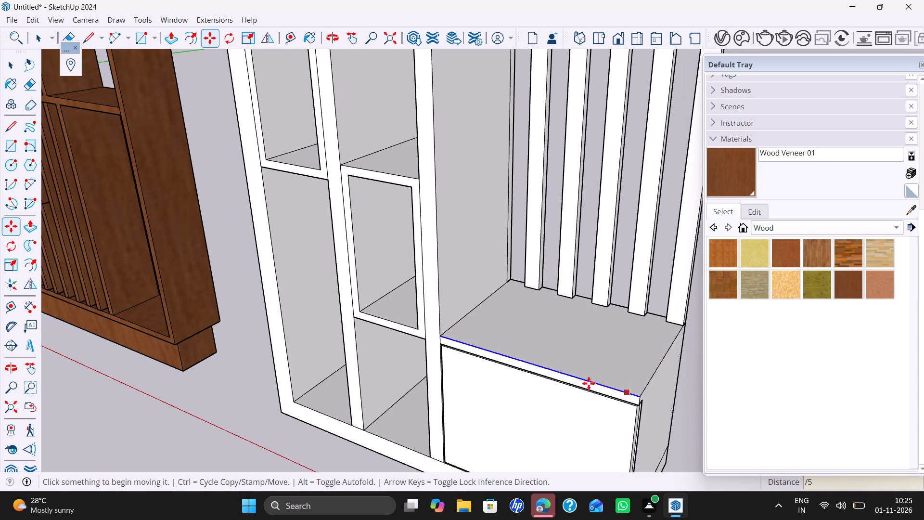
Delete the original slat that overlaps the upright at the inner rear corner of the open bay.
{"action": "scroll", "coordinate": [562, 376], "scroll_direction": "down", "scroll_amount": 8}
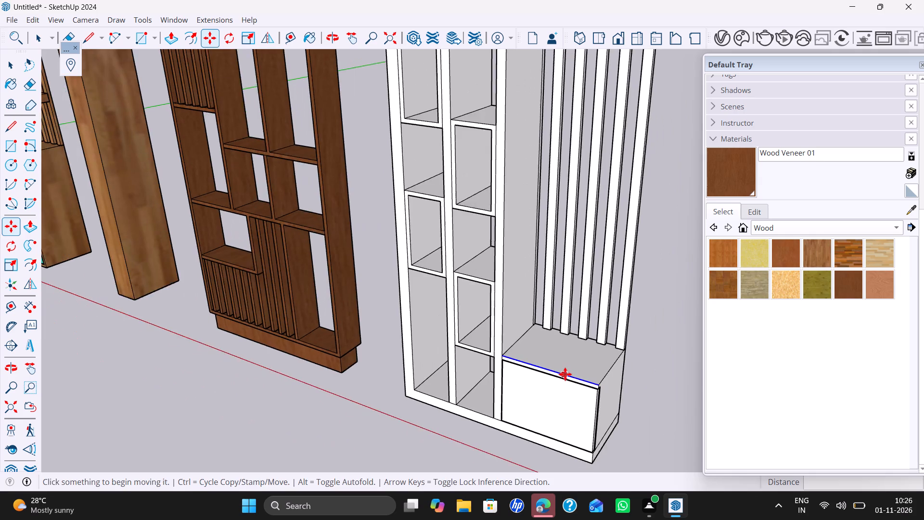
{"action": "middle_click_drag", "start_coordinate": [565, 374], "coordinate": [466, 380], "text": "shift"}
{"action": "middle_click_drag", "start_coordinate": [466, 380], "coordinate": [552, 360]}
{"action": "scroll", "coordinate": [493, 343], "scroll_direction": "up", "scroll_amount": 5}
{"action": "key", "text": "space"}
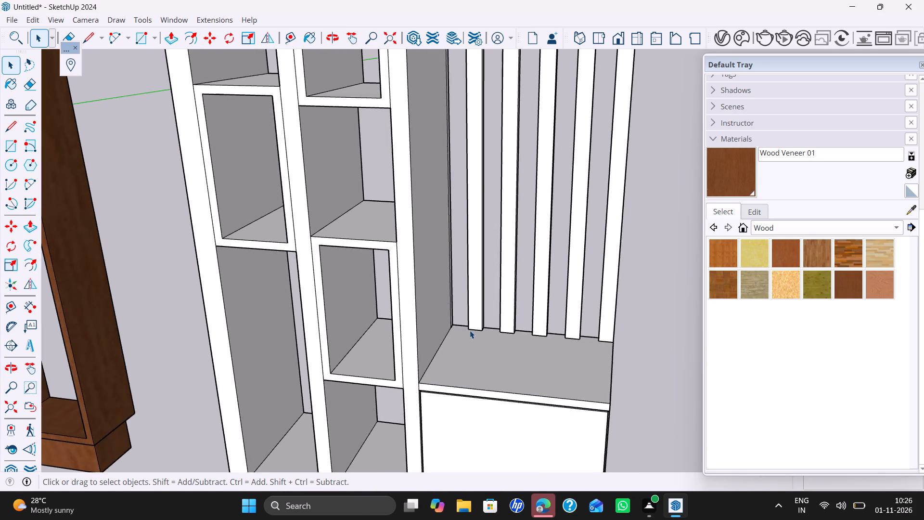
{"action": "scroll", "coordinate": [470, 330], "scroll_direction": "up", "scroll_amount": 5}
{"action": "middle_click_drag", "start_coordinate": [453, 327], "coordinate": [438, 334]}
{"action": "scroll", "coordinate": [438, 333], "scroll_direction": "up", "scroll_amount": 3}
{"action": "left_click", "coordinate": [445, 313]}
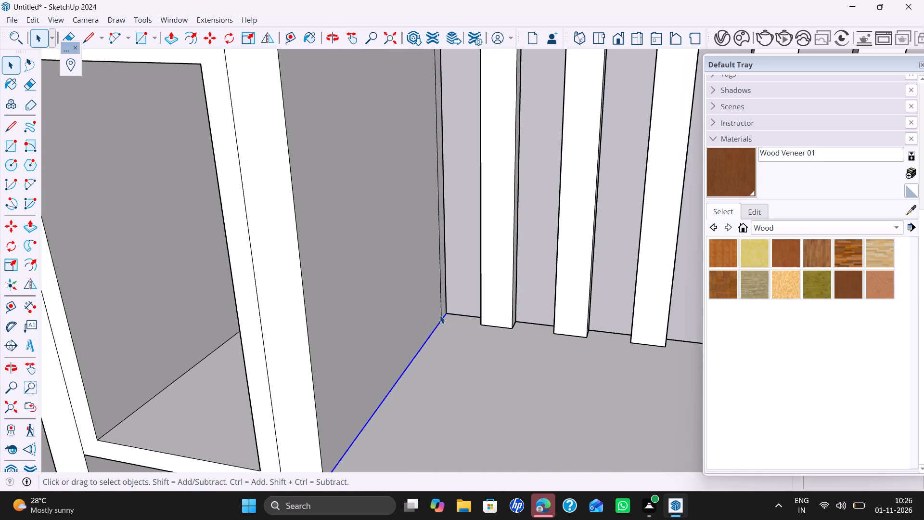
{"action": "left_click", "coordinate": [441, 305]}
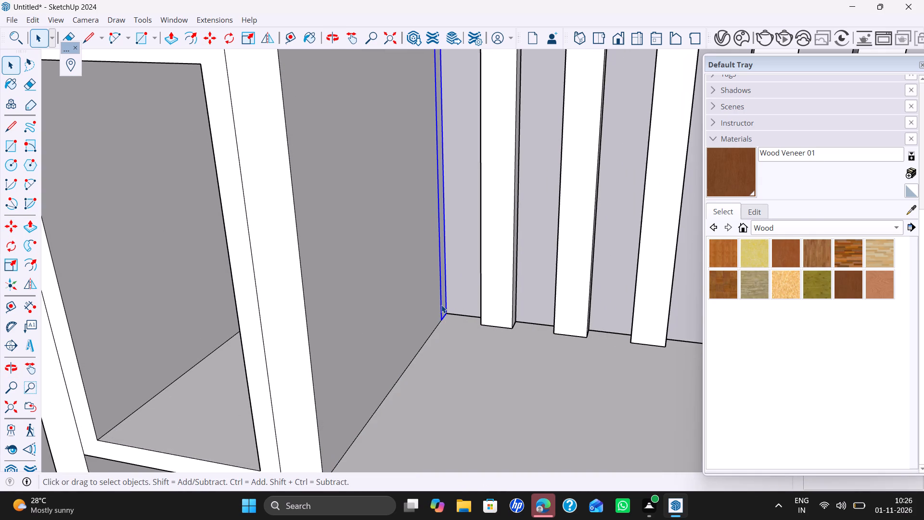
{"action": "key", "text": "Delete"}
Examine the slatted unit as a whole beside the other furniture units.
{"action": "scroll", "coordinate": [453, 312], "scroll_direction": "down", "scroll_amount": 20}
{"action": "middle_click_drag", "start_coordinate": [483, 342], "coordinate": [451, 359], "text": "shift"}
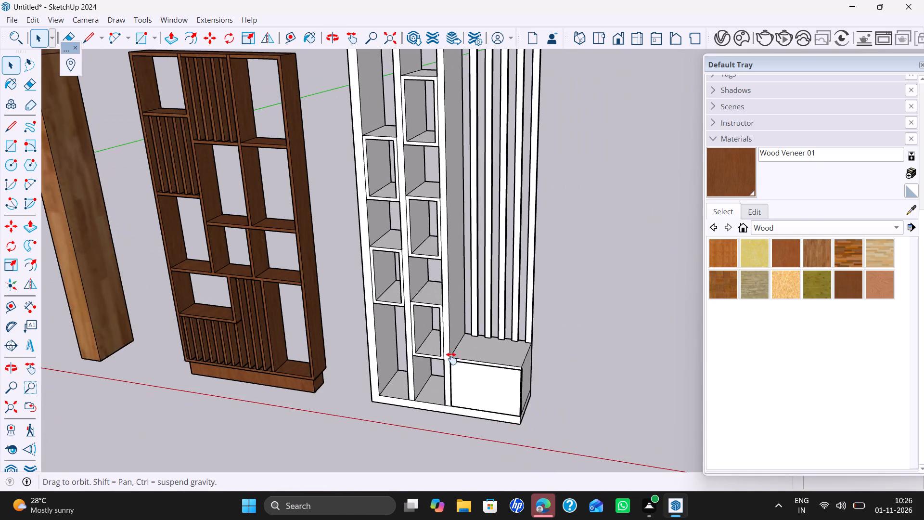
{"action": "middle_click_drag", "start_coordinate": [451, 359], "coordinate": [450, 366], "text": "shift"}
{"action": "middle_click_drag", "start_coordinate": [450, 367], "coordinate": [484, 305]}
{"action": "scroll", "coordinate": [500, 310], "scroll_direction": "down", "scroll_amount": 6}
{"action": "middle_click_drag", "start_coordinate": [515, 309], "coordinate": [509, 328], "text": "shift"}
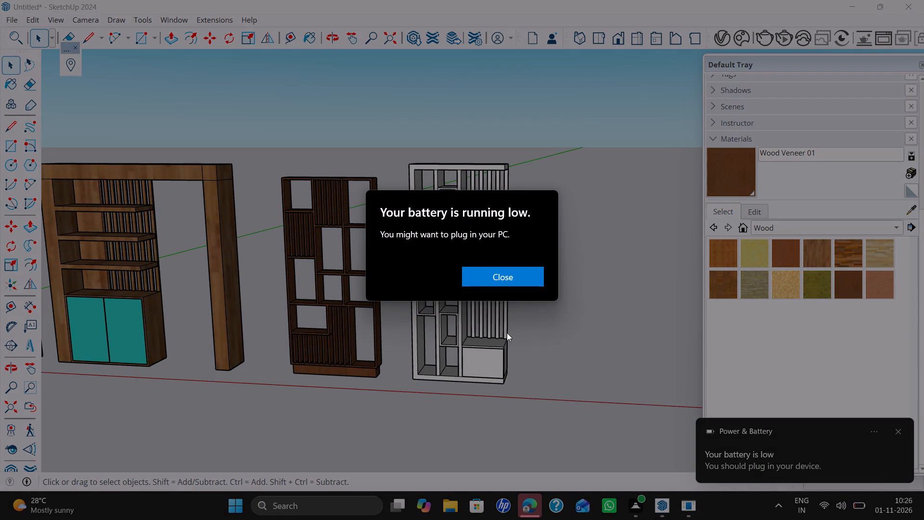
{"action": "scroll", "coordinate": [923, 515], "scroll_direction": "up", "scroll_amount": 1}
{"action": "scroll", "coordinate": [93, 424], "scroll_direction": "down", "scroll_amount": 9}
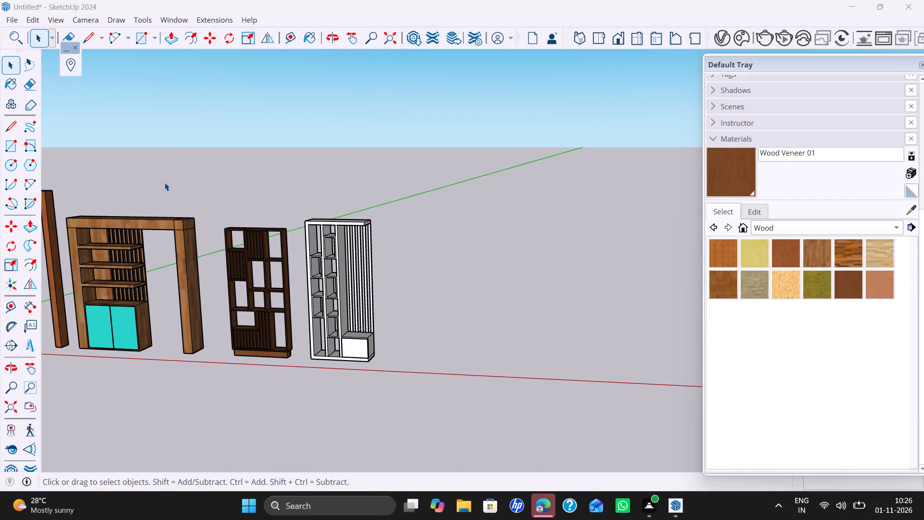
{"action": "scroll", "coordinate": [211, 188], "scroll_direction": "down", "scroll_amount": 3}
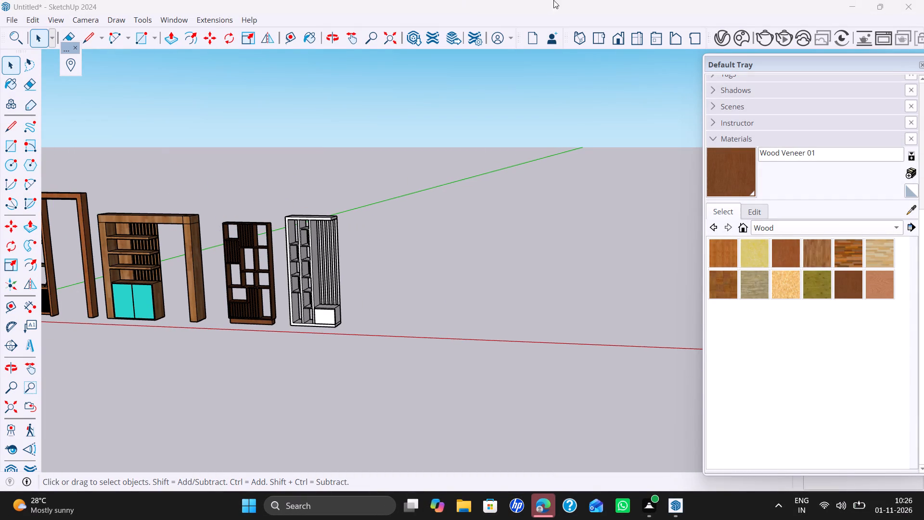
{"action": "scroll", "coordinate": [923, 0], "scroll_direction": "up", "scroll_amount": 3}
{"action": "scroll", "coordinate": [923, 259], "scroll_direction": "up", "scroll_amount": 1}
{"action": "scroll", "coordinate": [923, 279], "scroll_direction": "down", "scroll_amount": 1}
{"action": "scroll", "coordinate": [772, 284], "scroll_direction": "up", "scroll_amount": 2}
{"action": "middle_click_drag", "start_coordinate": [491, 322], "coordinate": [550, 322]}
{"action": "scroll", "coordinate": [380, 337], "scroll_direction": "down", "scroll_amount": 2}
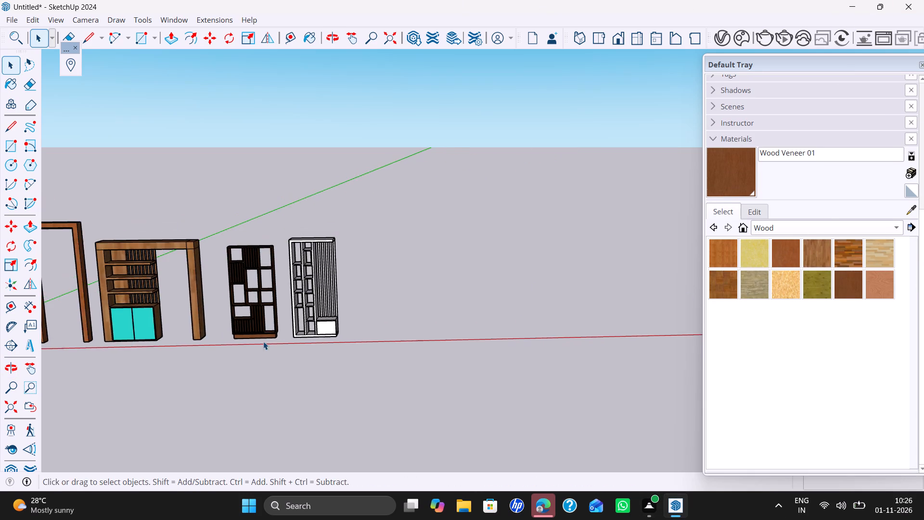
Paint the border's front plus the floor and side wall of the outer column's bottom bay with Wood Cherry Original.
{"action": "middle_click_drag", "start_coordinate": [269, 343], "coordinate": [408, 363], "text": "shift"}
{"action": "scroll", "coordinate": [418, 338], "scroll_direction": "up", "scroll_amount": 9}
{"action": "middle_click_drag", "start_coordinate": [476, 322], "coordinate": [427, 340]}
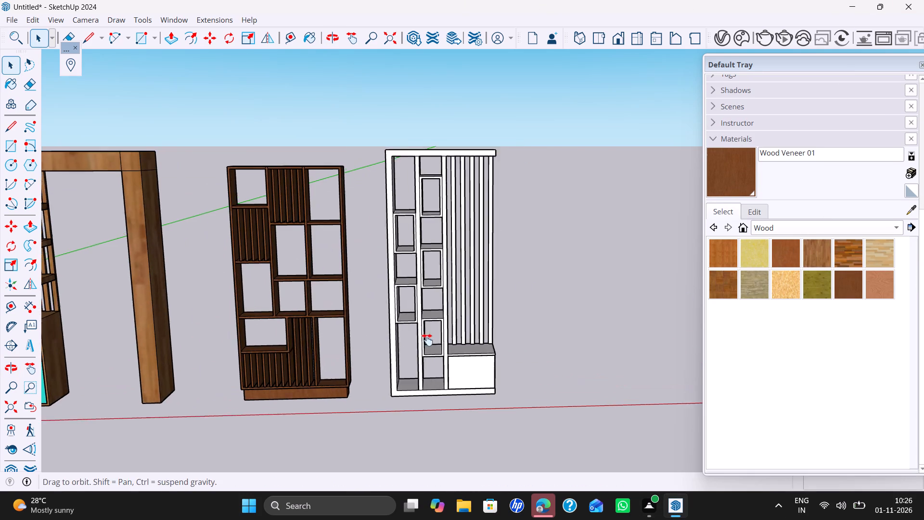
{"action": "middle_click_drag", "start_coordinate": [427, 340], "coordinate": [425, 342]}
{"action": "middle_click_drag", "start_coordinate": [430, 339], "coordinate": [454, 310]}
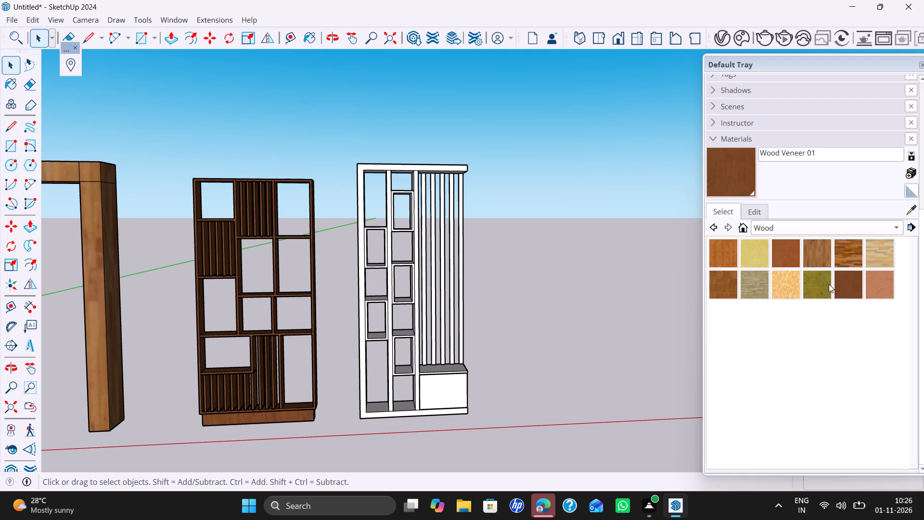
{"action": "left_click", "coordinate": [786, 257]}
{"action": "left_click", "coordinate": [374, 413]}
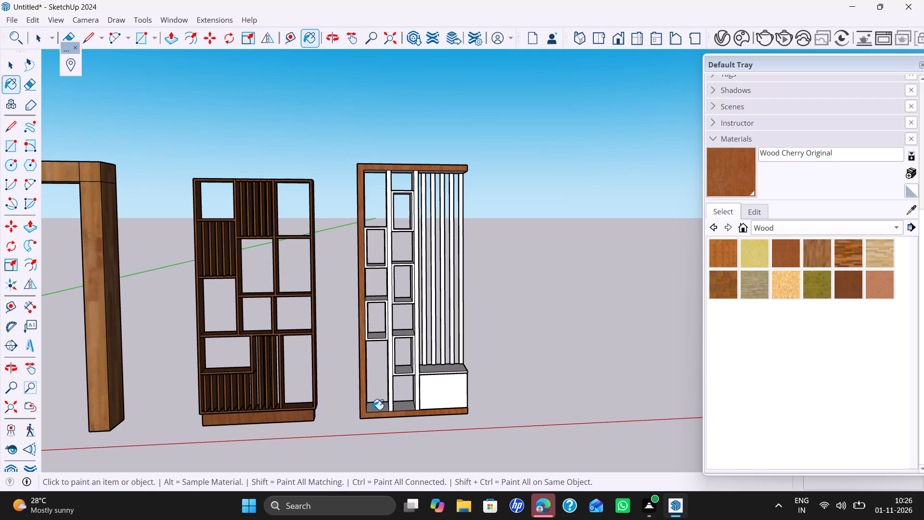
{"action": "scroll", "coordinate": [388, 402], "scroll_direction": "up", "scroll_amount": 10}
{"action": "left_click", "coordinate": [374, 412]}
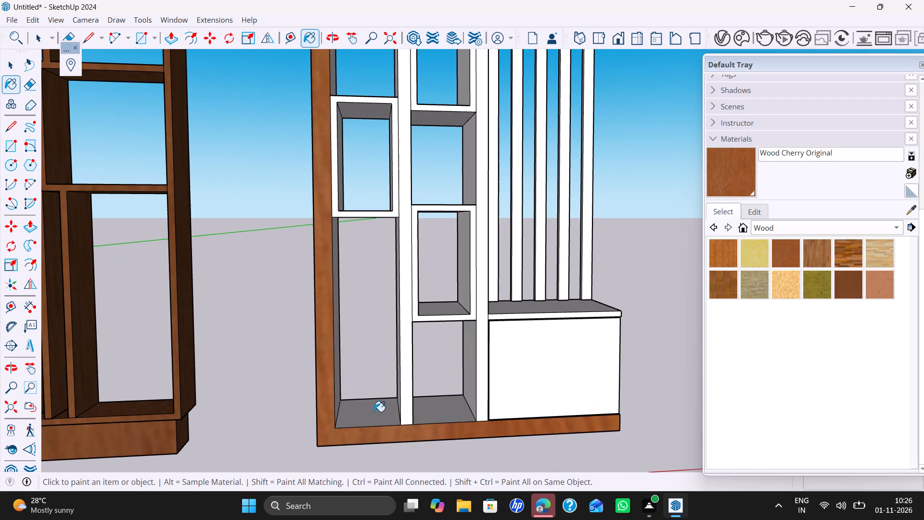
{"action": "left_click", "coordinate": [338, 374]}
Paint the side wall and floor of the middle column's bottom bay and the dividing upright's front with Wood Cherry Original.
{"action": "middle_click_drag", "start_coordinate": [445, 383], "coordinate": [308, 430]}
{"action": "scroll", "coordinate": [375, 411], "scroll_direction": "up", "scroll_amount": 2}
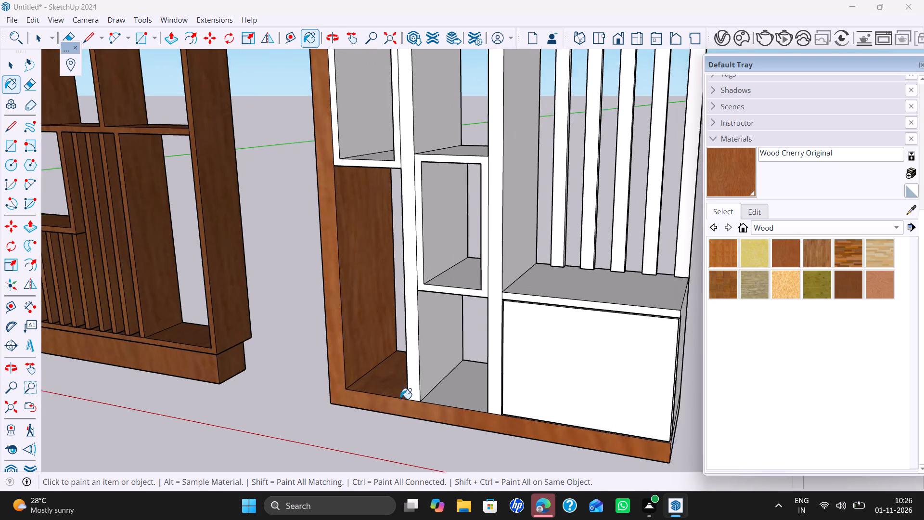
{"action": "scroll", "coordinate": [400, 399], "scroll_direction": "up", "scroll_amount": 1}
{"action": "left_click", "coordinate": [426, 382]}
{"action": "left_click", "coordinate": [447, 392]}
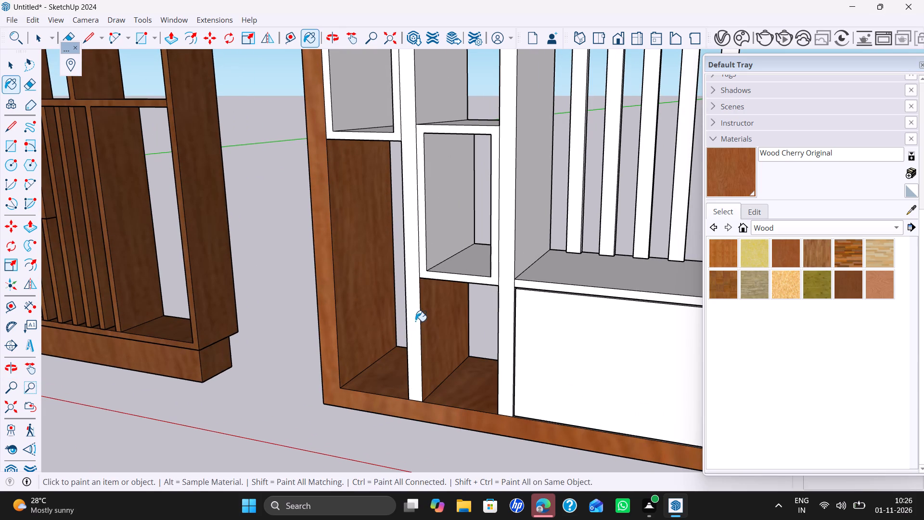
{"action": "left_click", "coordinate": [415, 321]}
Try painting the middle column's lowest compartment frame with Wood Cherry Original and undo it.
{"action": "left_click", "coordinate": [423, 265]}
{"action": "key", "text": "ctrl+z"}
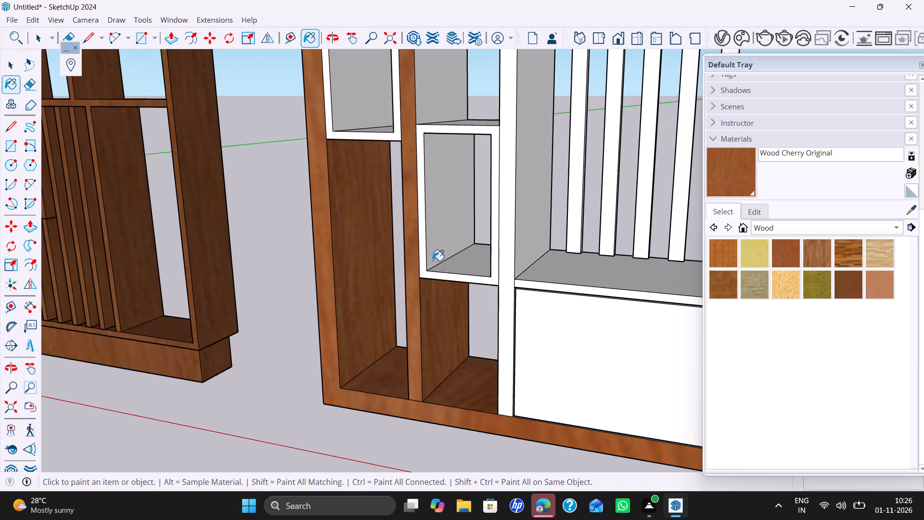
Paint the low cabinet's front, recess and top shelf plus the adjoining upright's front and side with Wood Cherry Original.
{"action": "left_click", "coordinate": [522, 340]}
{"action": "left_click", "coordinate": [509, 329]}
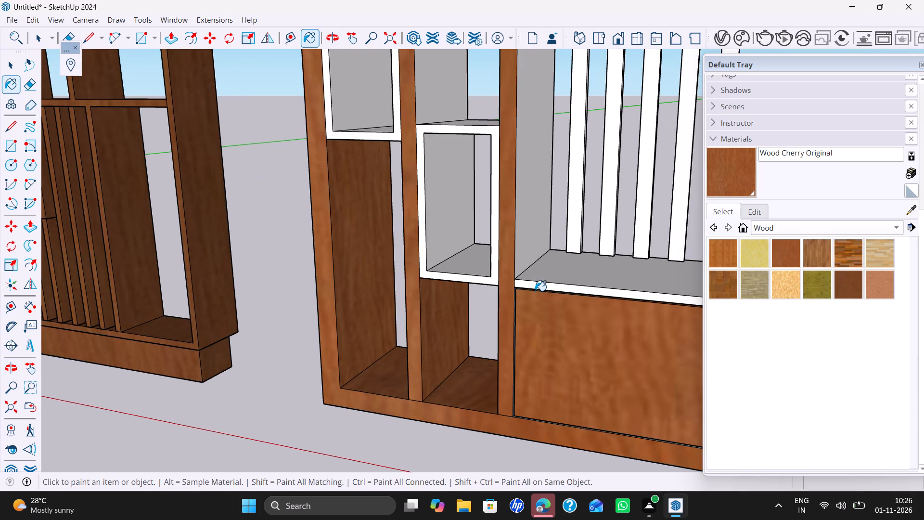
{"action": "left_click", "coordinate": [535, 291]}
{"action": "scroll", "coordinate": [518, 286], "scroll_direction": "up", "scroll_amount": 10}
{"action": "left_click", "coordinate": [525, 285]}
{"action": "scroll", "coordinate": [507, 296], "scroll_direction": "up", "scroll_amount": 4}
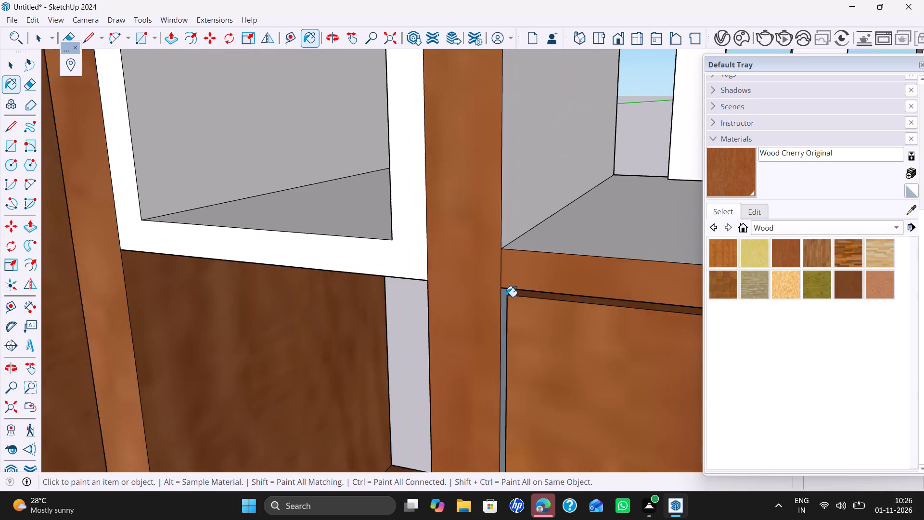
{"action": "scroll", "coordinate": [506, 297], "scroll_direction": "up", "scroll_amount": 6}
{"action": "left_click", "coordinate": [503, 298]}
{"action": "left_click", "coordinate": [573, 186]}
{"action": "left_click", "coordinate": [552, 153]}
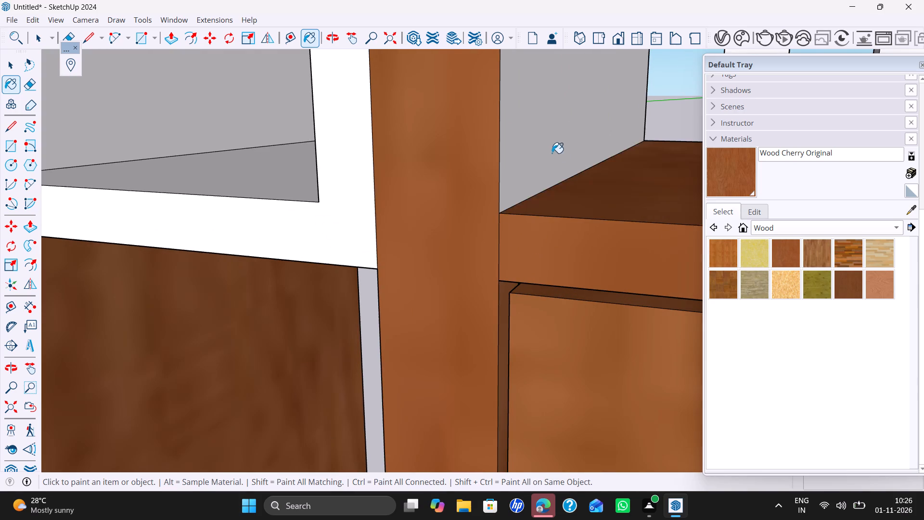
Paint the end face of the low cabinet and its base strip with Wood Cherry Original.
{"action": "scroll", "coordinate": [560, 194], "scroll_direction": "down", "scroll_amount": 15}
{"action": "middle_click_drag", "start_coordinate": [565, 225], "coordinate": [406, 330], "text": "shift"}
{"action": "scroll", "coordinate": [549, 287], "scroll_direction": "down", "scroll_amount": 7}
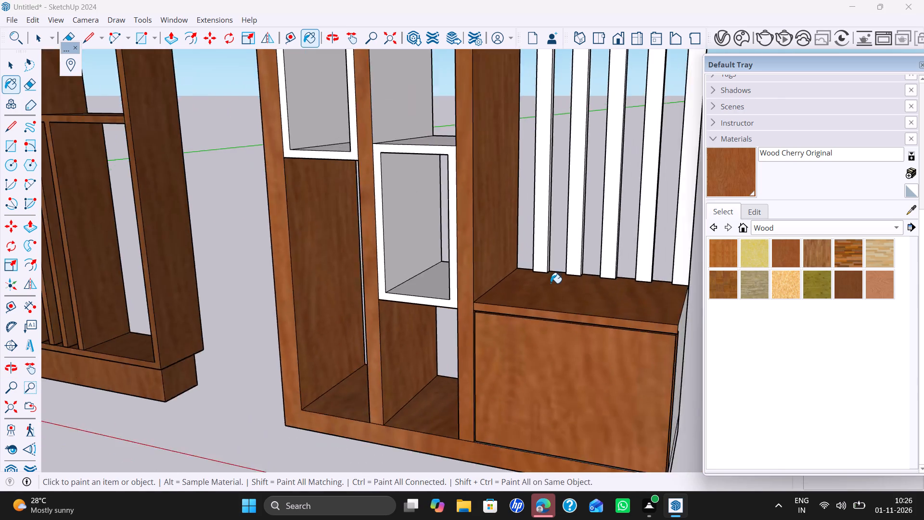
{"action": "scroll", "coordinate": [551, 283], "scroll_direction": "down", "scroll_amount": 6}
{"action": "middle_click_drag", "start_coordinate": [559, 288], "coordinate": [494, 291], "text": "shift"}
{"action": "middle_click_drag", "start_coordinate": [677, 351], "coordinate": [354, 377]}
{"action": "scroll", "coordinate": [397, 370], "scroll_direction": "up", "scroll_amount": 6}
{"action": "left_click", "coordinate": [399, 380]}
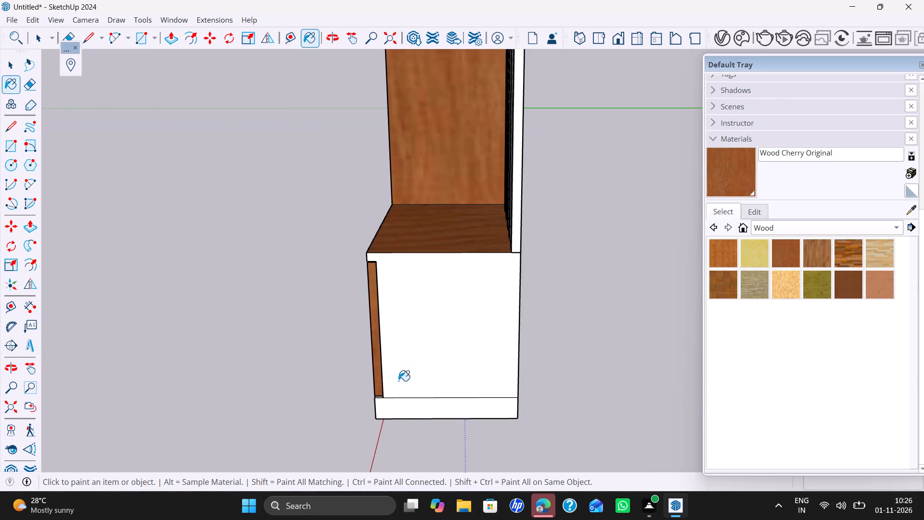
{"action": "left_click", "coordinate": [396, 407]}
{"action": "middle_click_drag", "start_coordinate": [507, 365], "coordinate": [552, 367]}
{"action": "scroll", "coordinate": [452, 388], "scroll_direction": "up", "scroll_amount": 2}
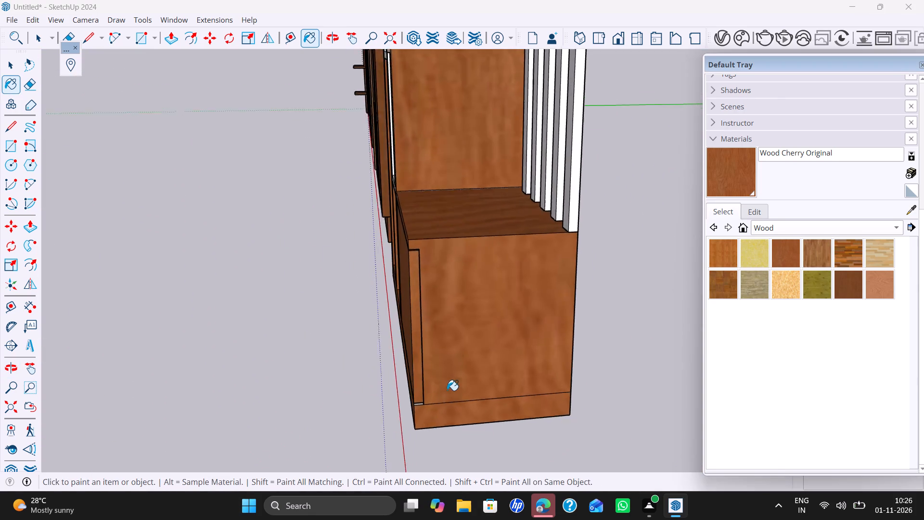
{"action": "scroll", "coordinate": [447, 390], "scroll_direction": "up", "scroll_amount": 10}
{"action": "left_click", "coordinate": [410, 418]}
{"action": "scroll", "coordinate": [451, 399], "scroll_direction": "down", "scroll_amount": 8}
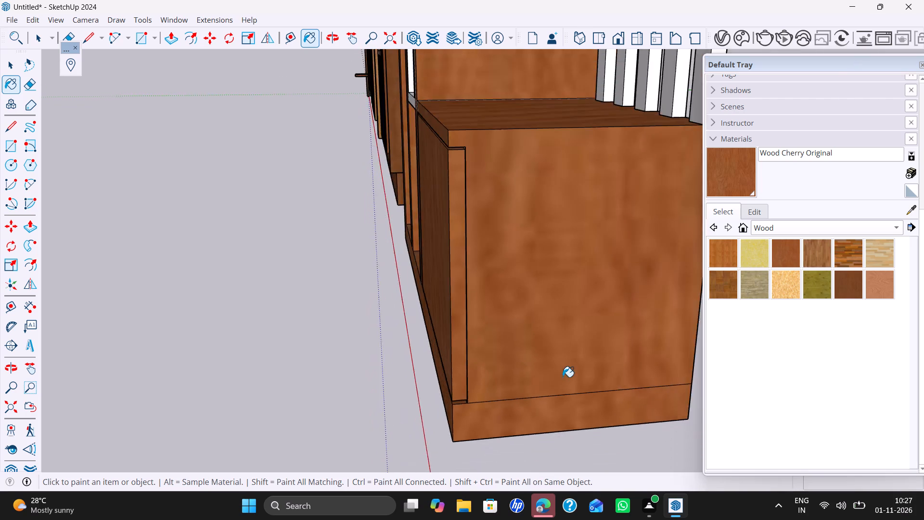
Paint the rear of the low cabinet, base strip, shelf edge and dividing uprights with Wood Cherry Original.
{"action": "middle_click_drag", "start_coordinate": [558, 377], "coordinate": [242, 392]}
{"action": "left_click", "coordinate": [413, 388]}
{"action": "left_click", "coordinate": [419, 426]}
{"action": "middle_click_drag", "start_coordinate": [508, 361], "coordinate": [282, 443], "text": "shift"}
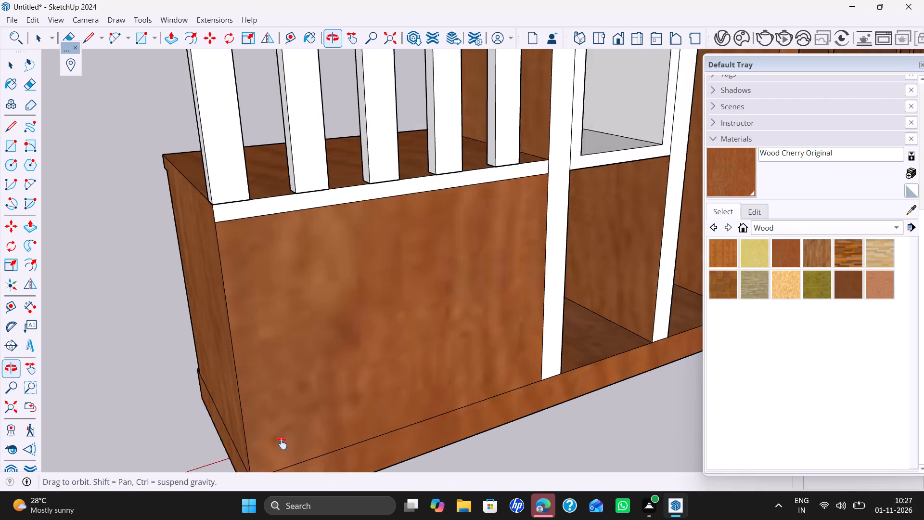
{"action": "middle_click_drag", "start_coordinate": [282, 443], "coordinate": [285, 443], "text": "shift"}
{"action": "left_click", "coordinate": [455, 215]}
{"action": "left_click", "coordinate": [430, 209]}
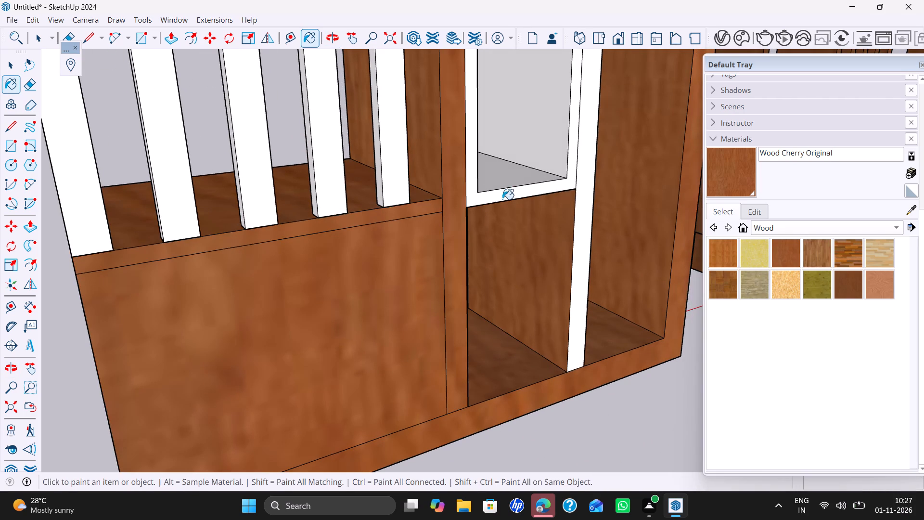
{"action": "left_click", "coordinate": [579, 257]}
Paint the five vertical slats above the low cabinet with Wood Cherry Original.
{"action": "left_click", "coordinate": [389, 182]}
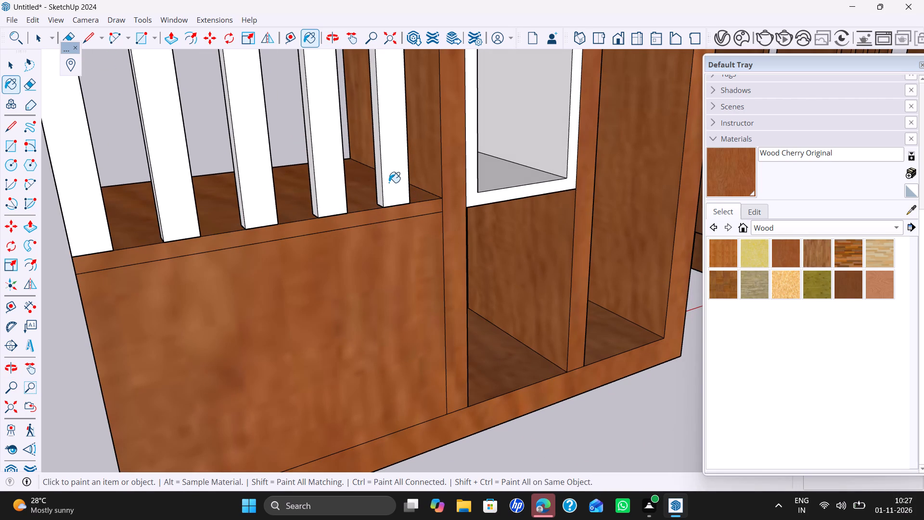
{"action": "left_click", "coordinate": [331, 194]}
{"action": "left_click", "coordinate": [260, 211]}
{"action": "left_click", "coordinate": [172, 221]}
{"action": "left_click", "coordinate": [97, 228]}
Paint the end and upper face of the unit's top panel with Wood Cherry Original.
{"action": "scroll", "coordinate": [306, 211], "scroll_direction": "down", "scroll_amount": 3}
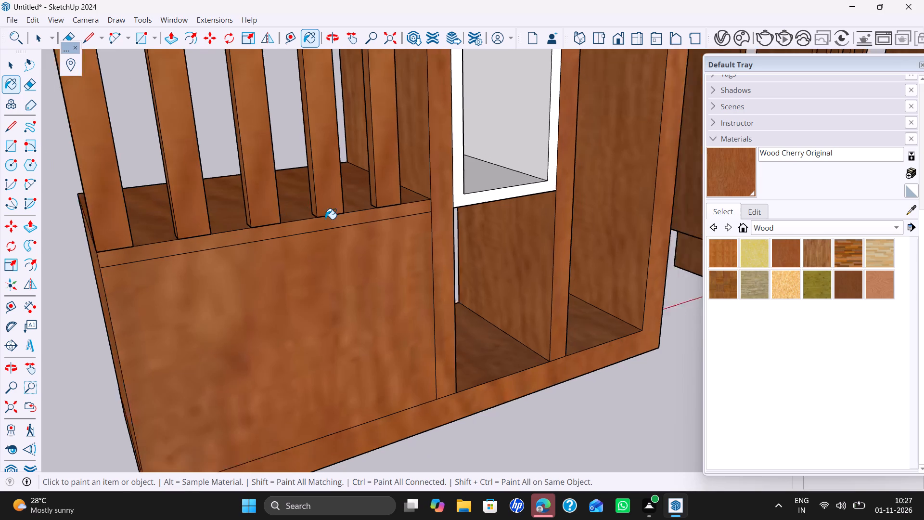
{"action": "scroll", "coordinate": [325, 219], "scroll_direction": "down", "scroll_amount": 2}
{"action": "middle_click_drag", "start_coordinate": [326, 219], "coordinate": [126, 381], "text": "shift"}
{"action": "scroll", "coordinate": [430, 242], "scroll_direction": "down", "scroll_amount": 1}
{"action": "middle_click_drag", "start_coordinate": [428, 243], "coordinate": [249, 336], "text": "shift"}
{"action": "scroll", "coordinate": [307, 259], "scroll_direction": "down", "scroll_amount": 2}
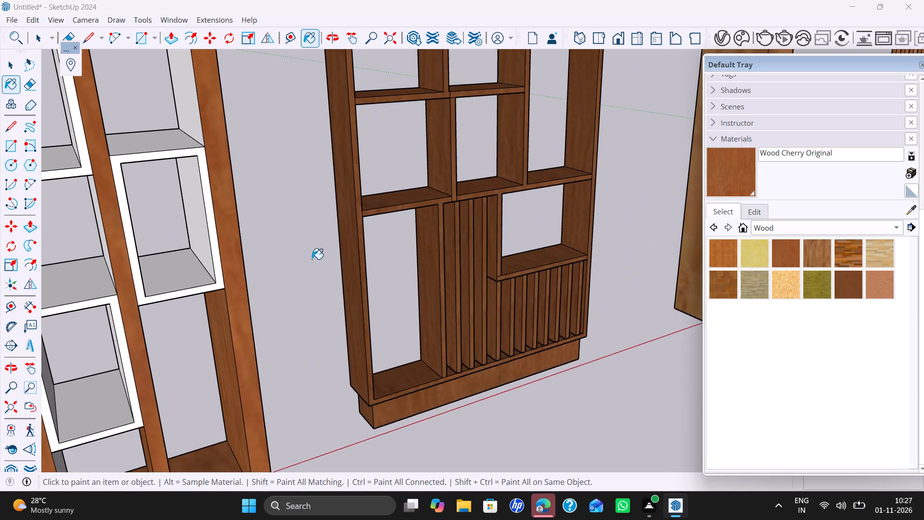
{"action": "scroll", "coordinate": [312, 259], "scroll_direction": "down", "scroll_amount": 8}
{"action": "middle_click_drag", "start_coordinate": [283, 253], "coordinate": [334, 362], "text": "shift"}
{"action": "scroll", "coordinate": [212, 225], "scroll_direction": "up", "scroll_amount": 5}
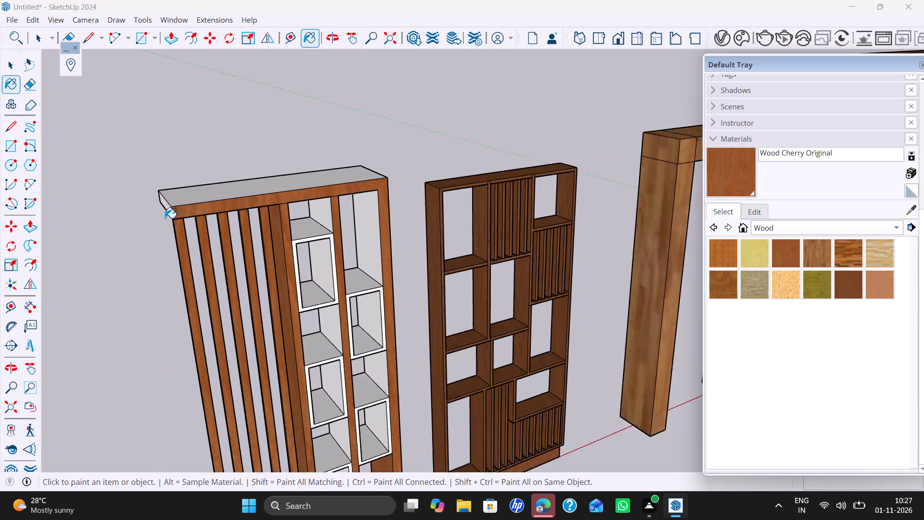
{"action": "scroll", "coordinate": [165, 218], "scroll_direction": "up", "scroll_amount": 10}
{"action": "left_click", "coordinate": [169, 210]}
{"action": "left_click", "coordinate": [198, 192]}
Paint the outer side wall of the compartment columns with Wood Cherry Original.
{"action": "scroll", "coordinate": [159, 203], "scroll_direction": "down", "scroll_amount": 3}
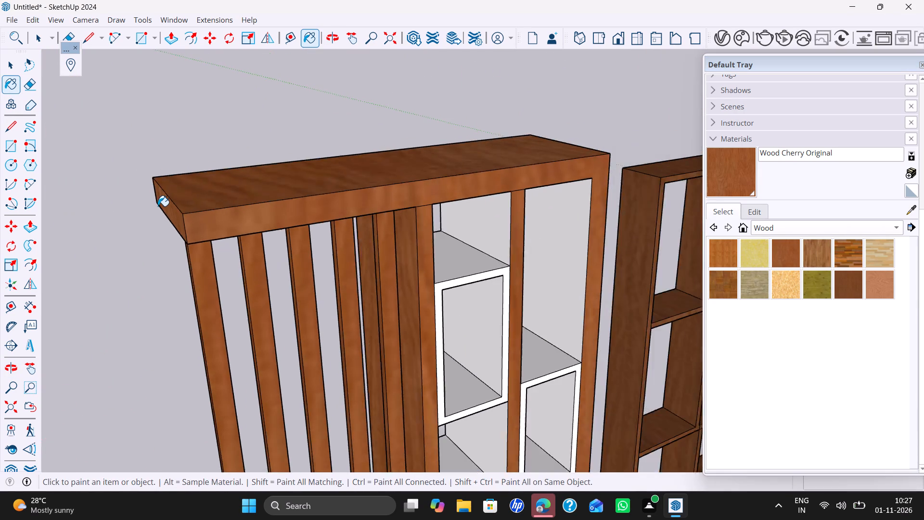
{"action": "scroll", "coordinate": [158, 206], "scroll_direction": "down", "scroll_amount": 1}
{"action": "middle_click_drag", "start_coordinate": [158, 206], "coordinate": [795, 284]}
{"action": "middle_click_drag", "start_coordinate": [654, 263], "coordinate": [493, 325], "text": "shift"}
{"action": "middle_click_drag", "start_coordinate": [500, 321], "coordinate": [717, 241]}
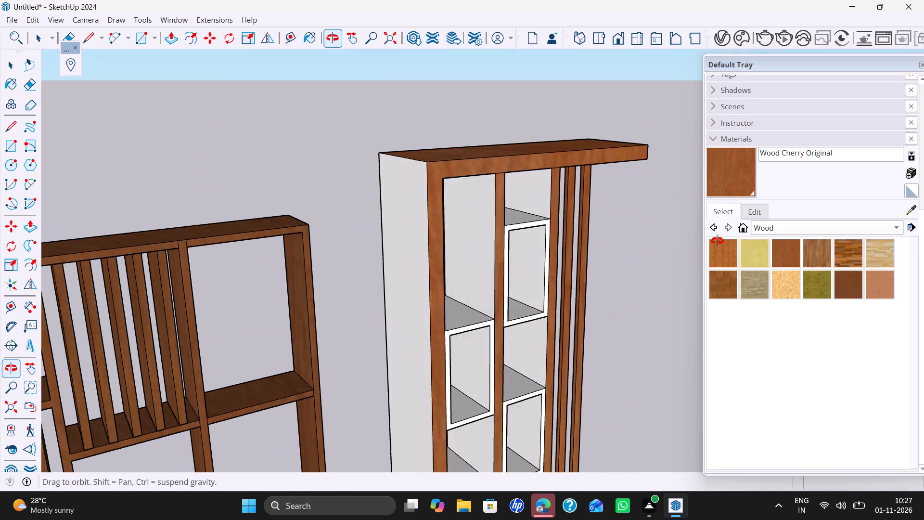
{"action": "middle_click_drag", "start_coordinate": [717, 241], "coordinate": [713, 242]}
{"action": "left_click", "coordinate": [400, 243]}
Paint the top panel's underside over the columns and slats and the dividing upright's upper side with Wood Cherry Original.
{"action": "middle_click_drag", "start_coordinate": [601, 234], "coordinate": [461, 169]}
{"action": "left_click", "coordinate": [552, 196]}
{"action": "left_click", "coordinate": [548, 174]}
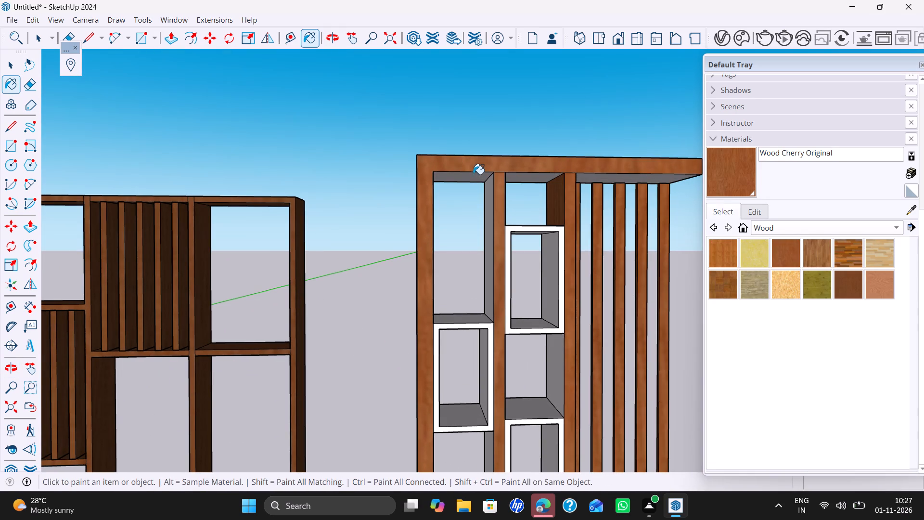
{"action": "left_click", "coordinate": [473, 174]}
{"action": "left_click", "coordinate": [514, 175]}
{"action": "left_click", "coordinate": [590, 178]}
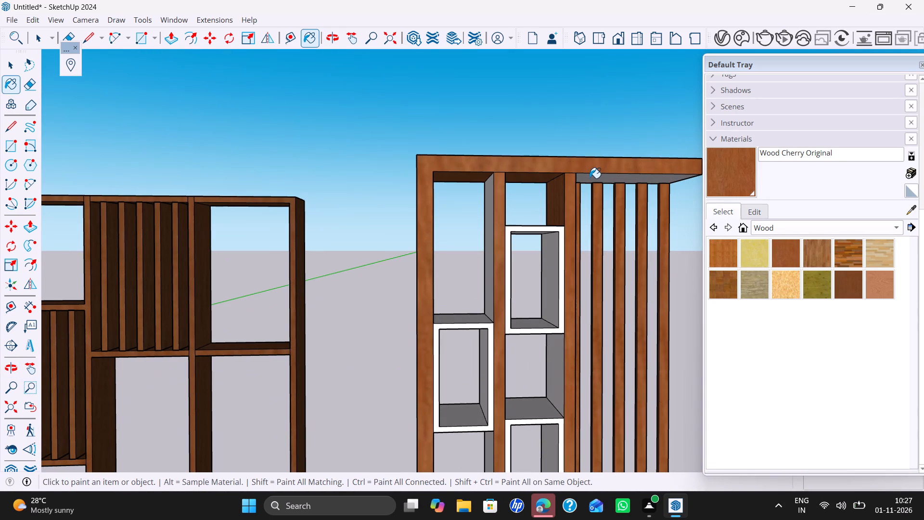
{"action": "left_click", "coordinate": [489, 220]}
Paint the exposed side walls of the open bays between the compartment boxes with Wood Cherry Original.
{"action": "scroll", "coordinate": [491, 227], "scroll_direction": "down", "scroll_amount": 3}
{"action": "middle_click_drag", "start_coordinate": [491, 228], "coordinate": [469, 126], "text": "shift"}
{"action": "left_click", "coordinate": [512, 246]}
{"action": "middle_click_drag", "start_coordinate": [521, 247], "coordinate": [539, 304]}
{"action": "scroll", "coordinate": [522, 265], "scroll_direction": "up", "scroll_amount": 3}
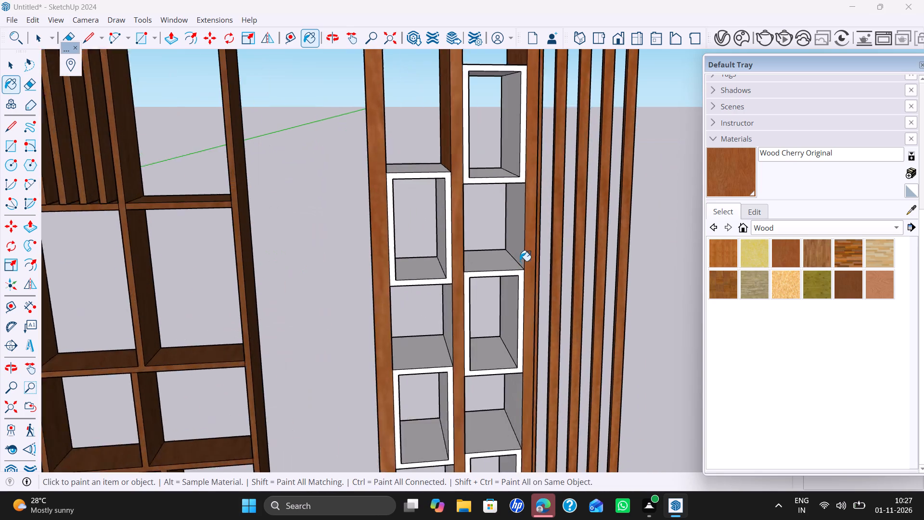
{"action": "scroll", "coordinate": [520, 261], "scroll_direction": "up", "scroll_amount": 2}
{"action": "left_click", "coordinate": [514, 244]}
{"action": "middle_click_drag", "start_coordinate": [453, 242], "coordinate": [301, 270]}
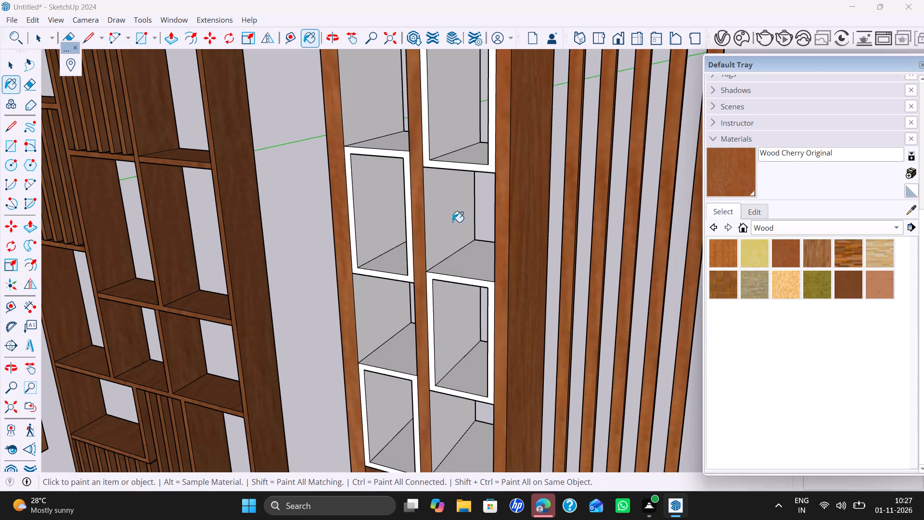
{"action": "left_click", "coordinate": [452, 222]}
{"action": "left_click", "coordinate": [360, 96]}
{"action": "left_click", "coordinate": [386, 321]}
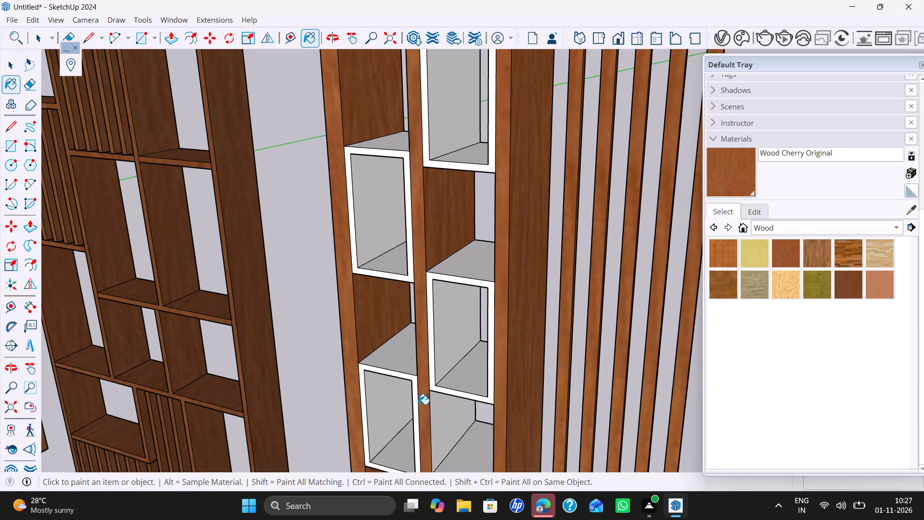
{"action": "left_click", "coordinate": [436, 420]}
Paint the opposite side walls of the middle and lower open bays in both columns with Wood Cherry Original.
{"action": "scroll", "coordinate": [459, 407], "scroll_direction": "down", "scroll_amount": 2}
{"action": "middle_click_drag", "start_coordinate": [447, 390], "coordinate": [395, 290], "text": "shift"}
{"action": "middle_click_drag", "start_coordinate": [404, 321], "coordinate": [614, 315]}
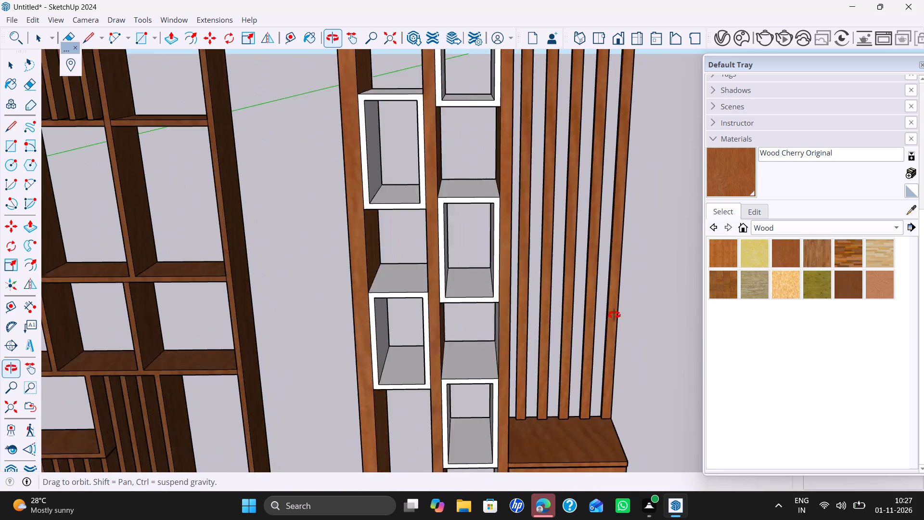
{"action": "middle_click_drag", "start_coordinate": [614, 315], "coordinate": [658, 315]}
{"action": "left_click", "coordinate": [569, 335]}
{"action": "left_click", "coordinate": [559, 341]}
{"action": "middle_click_drag", "start_coordinate": [570, 349], "coordinate": [567, 324], "text": "shift"}
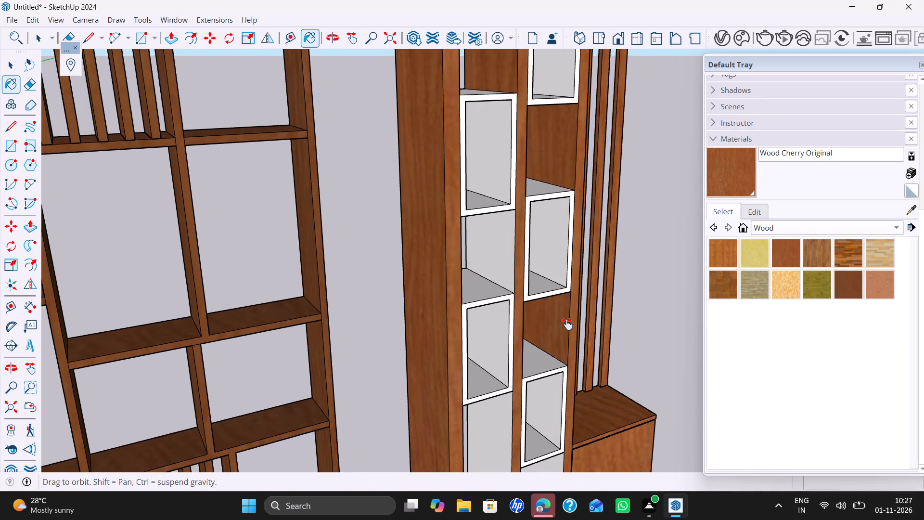
{"action": "middle_click_drag", "start_coordinate": [567, 324], "coordinate": [557, 207], "text": "shift"}
{"action": "left_click", "coordinate": [543, 354]}
{"action": "left_click", "coordinate": [491, 355]}
Examine the painted unit as a whole beside the other slatted shelf unit.
{"action": "middle_click_drag", "start_coordinate": [555, 346], "coordinate": [457, 346]}
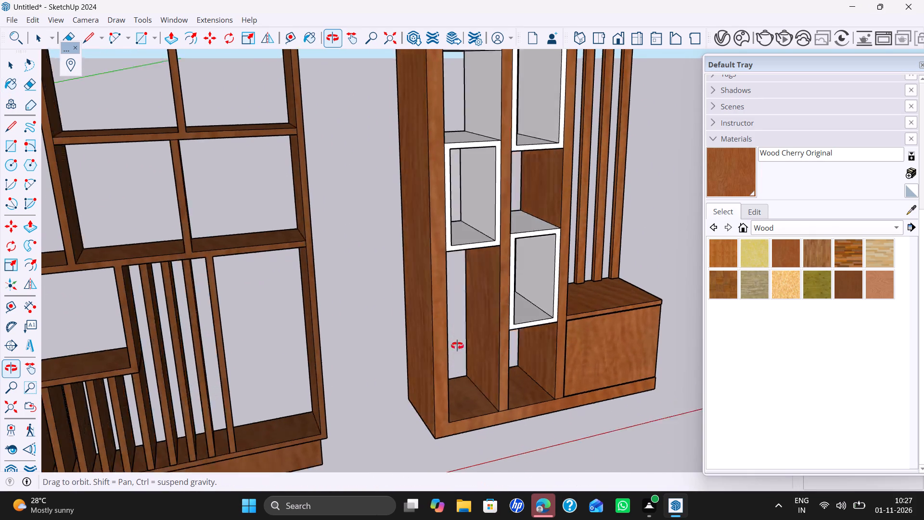
{"action": "middle_click_drag", "start_coordinate": [457, 346], "coordinate": [538, 377]}
{"action": "scroll", "coordinate": [535, 366], "scroll_direction": "down", "scroll_amount": 7}
{"action": "middle_click_drag", "start_coordinate": [533, 372], "coordinate": [514, 385], "text": "shift"}
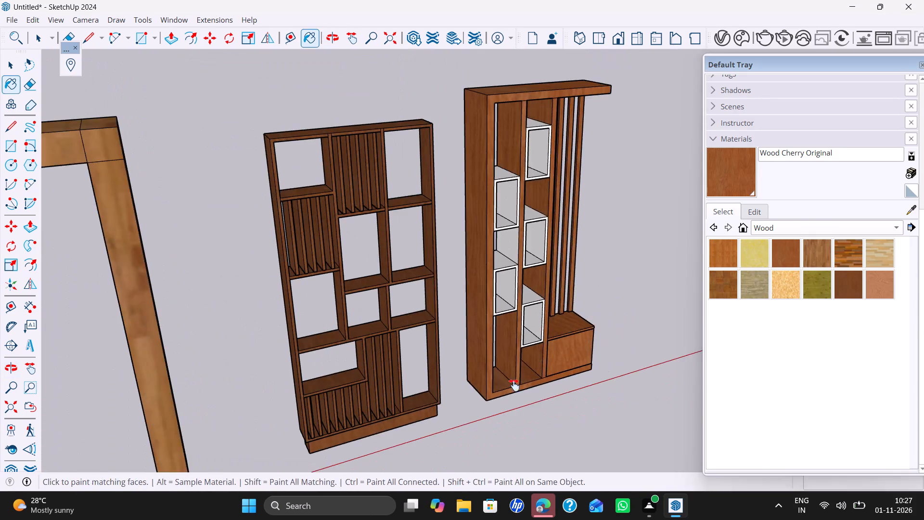
{"action": "middle_click_drag", "start_coordinate": [514, 385], "coordinate": [493, 406], "text": "shift"}
{"action": "middle_click_drag", "start_coordinate": [486, 391], "coordinate": [411, 310]}
{"action": "key", "text": "space"}
{"action": "double_click", "coordinate": [589, 325]}
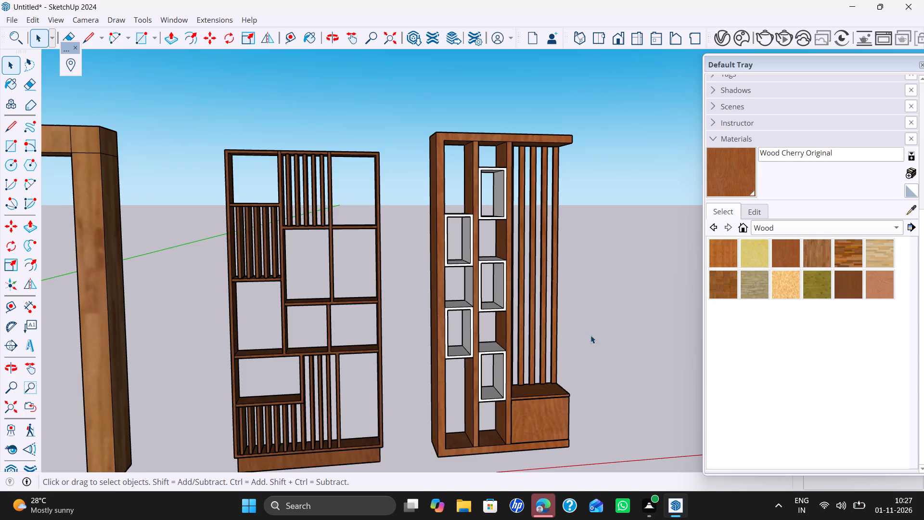
{"action": "scroll", "coordinate": [586, 349], "scroll_direction": "down", "scroll_amount": 2}
{"action": "middle_click_drag", "start_coordinate": [579, 352], "coordinate": [453, 352], "text": "shift"}
{"action": "middle_click_drag", "start_coordinate": [456, 364], "coordinate": [439, 364]}
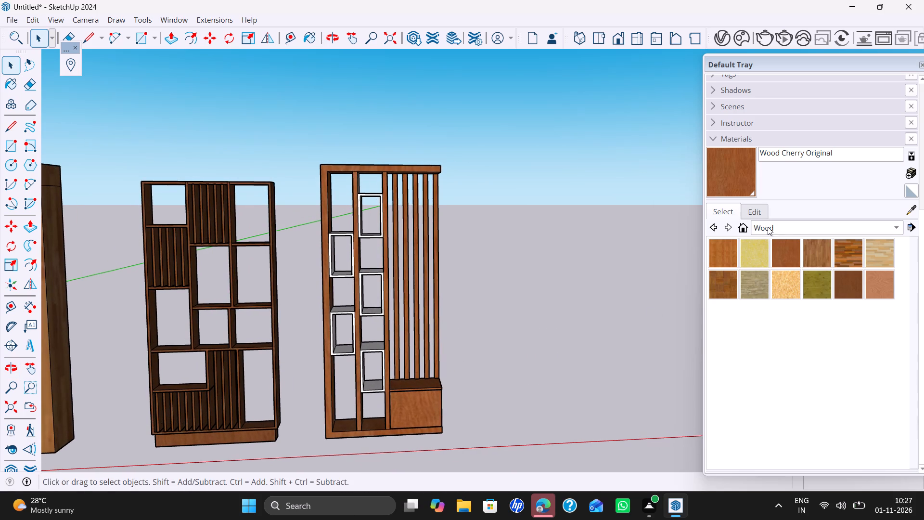
Choose 0128_White from Colors-Named and paint the front frame and top of the outer column's lower box.
{"action": "left_click", "coordinate": [769, 228]}
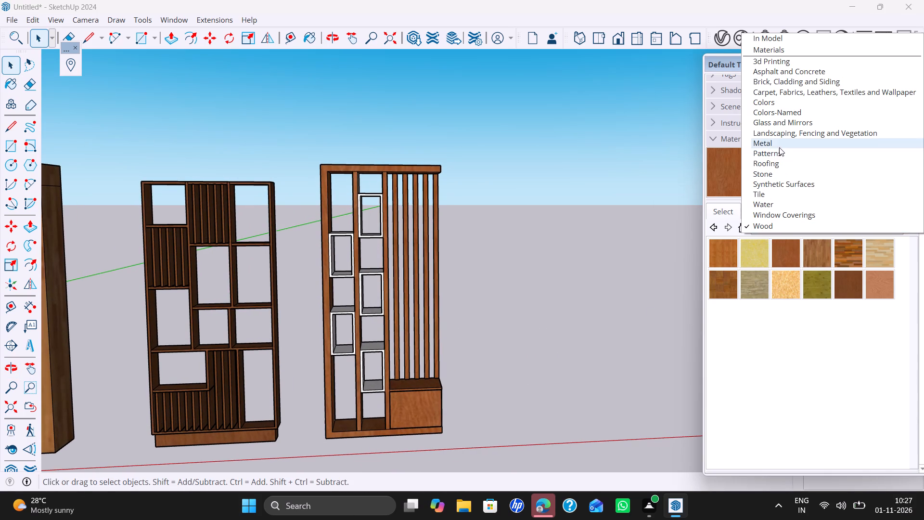
{"action": "left_click", "coordinate": [786, 117]}
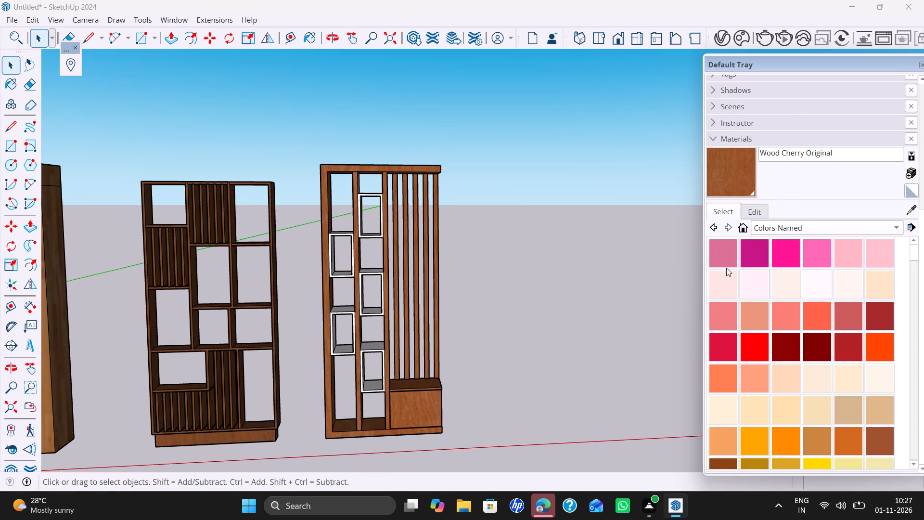
{"action": "scroll", "coordinate": [777, 310], "scroll_direction": "down", "scroll_amount": 19}
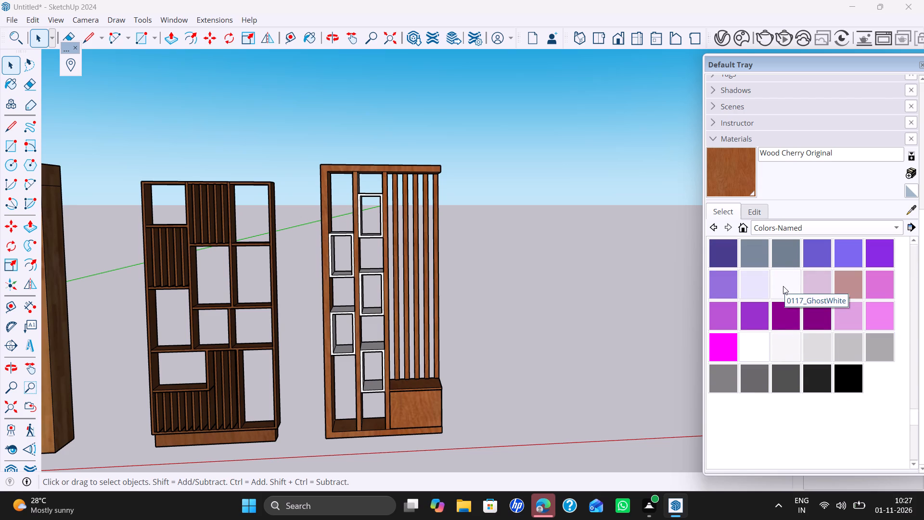
{"action": "left_click", "coordinate": [758, 347]}
{"action": "scroll", "coordinate": [367, 309], "scroll_direction": "up", "scroll_amount": 7}
{"action": "scroll", "coordinate": [330, 325], "scroll_direction": "up", "scroll_amount": 6}
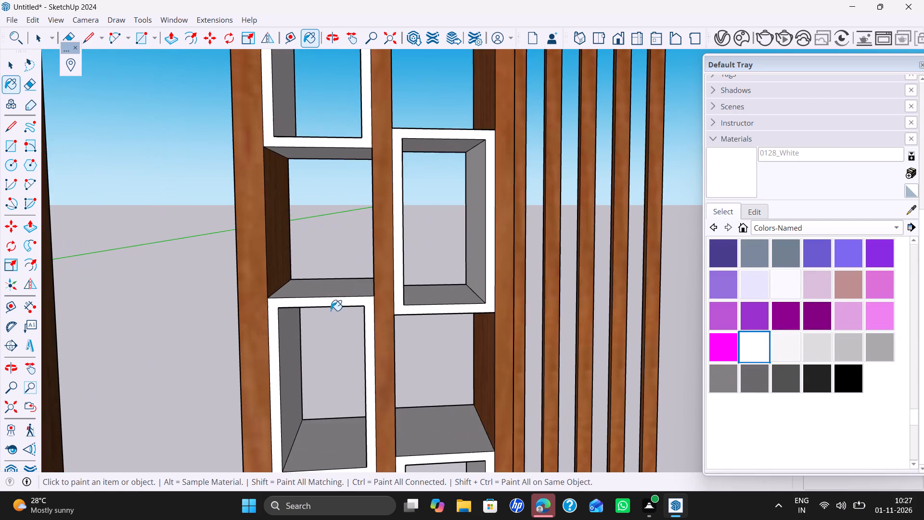
{"action": "scroll", "coordinate": [338, 307], "scroll_direction": "up", "scroll_amount": 2}
{"action": "left_click", "coordinate": [338, 298]}
{"action": "left_click", "coordinate": [340, 289]}
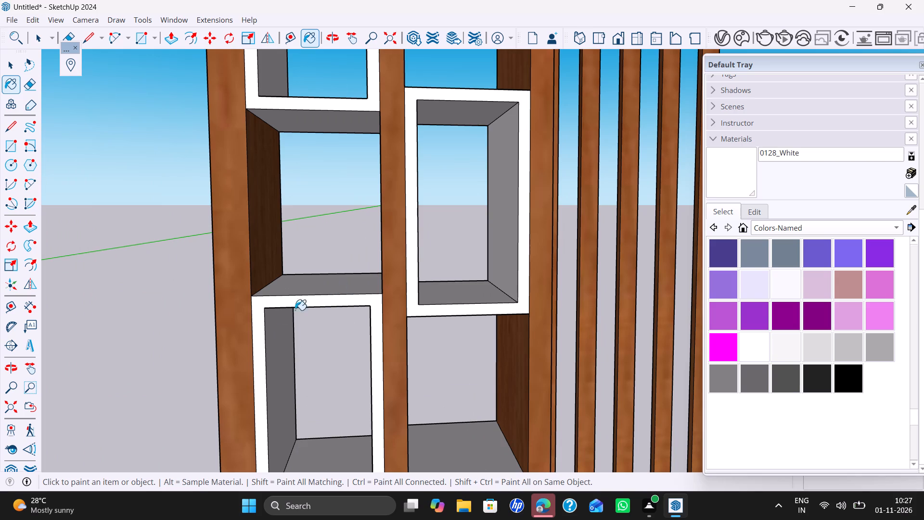
{"action": "left_click", "coordinate": [258, 330]}
Paint the floor, side walls, ceiling and underside of the outer column's lower box with 0128_White.
{"action": "scroll", "coordinate": [359, 338], "scroll_direction": "down", "scroll_amount": 5}
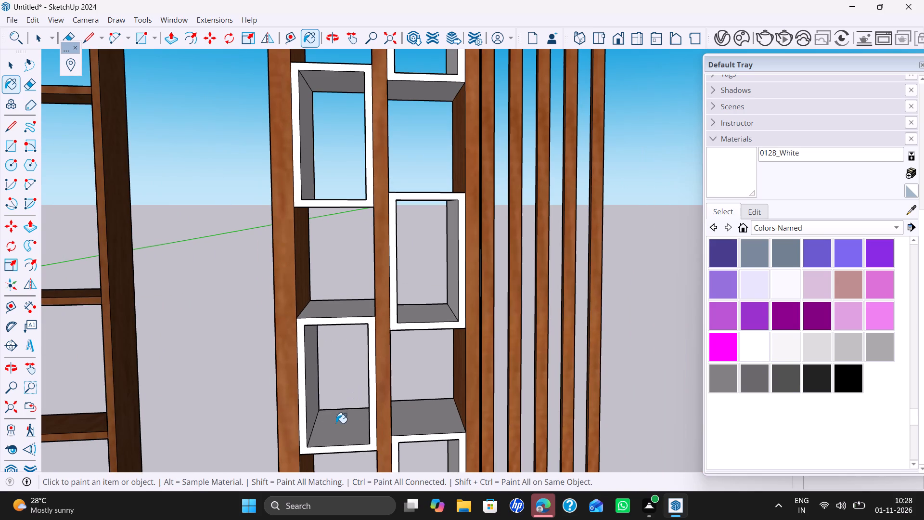
{"action": "left_click", "coordinate": [334, 430]}
{"action": "left_click", "coordinate": [309, 398]}
{"action": "middle_click_drag", "start_coordinate": [334, 382], "coordinate": [415, 309]}
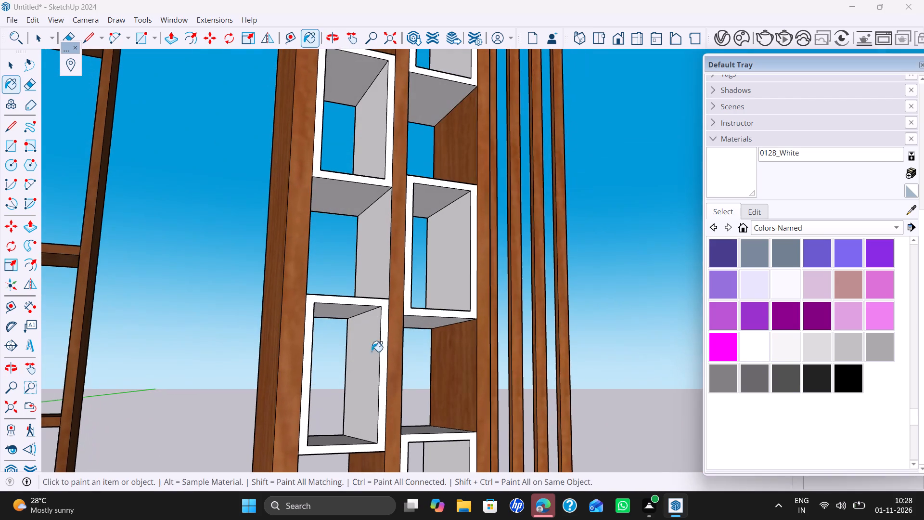
{"action": "left_click", "coordinate": [355, 359]}
{"action": "left_click", "coordinate": [339, 309]}
{"action": "middle_click_drag", "start_coordinate": [335, 446], "coordinate": [319, 310]}
{"action": "left_click", "coordinate": [313, 423]}
Paint the inner column's lower box, including its front frame and side wall, with 0128_White.
{"action": "left_click", "coordinate": [425, 426]}
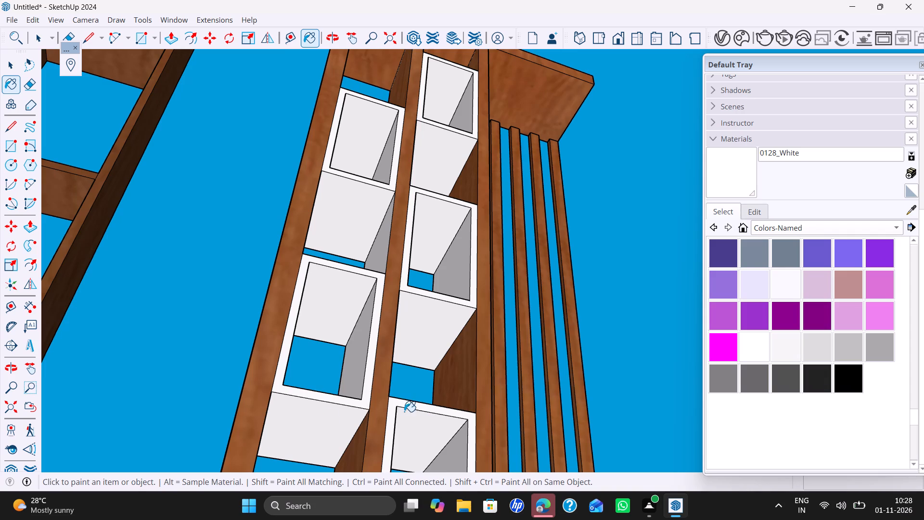
{"action": "left_click", "coordinate": [402, 402]}
{"action": "scroll", "coordinate": [413, 407], "scroll_direction": "down", "scroll_amount": 6}
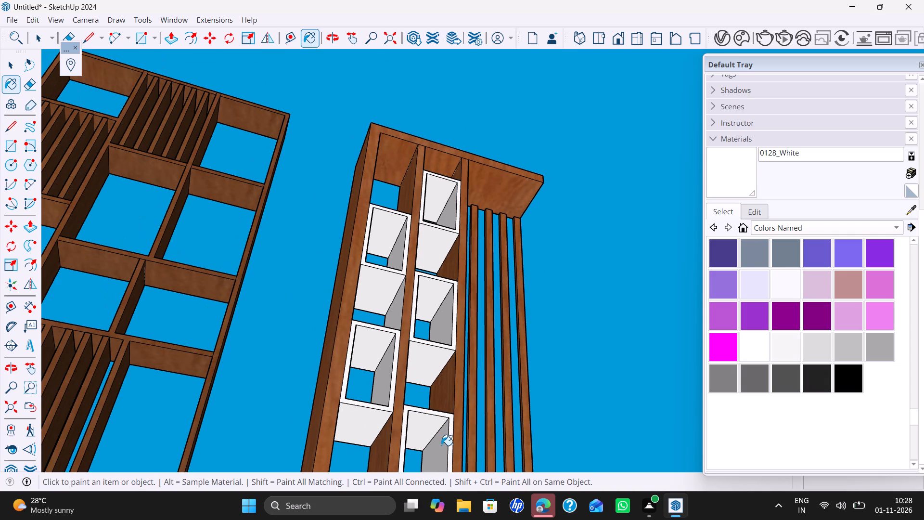
{"action": "left_click", "coordinate": [438, 445]}
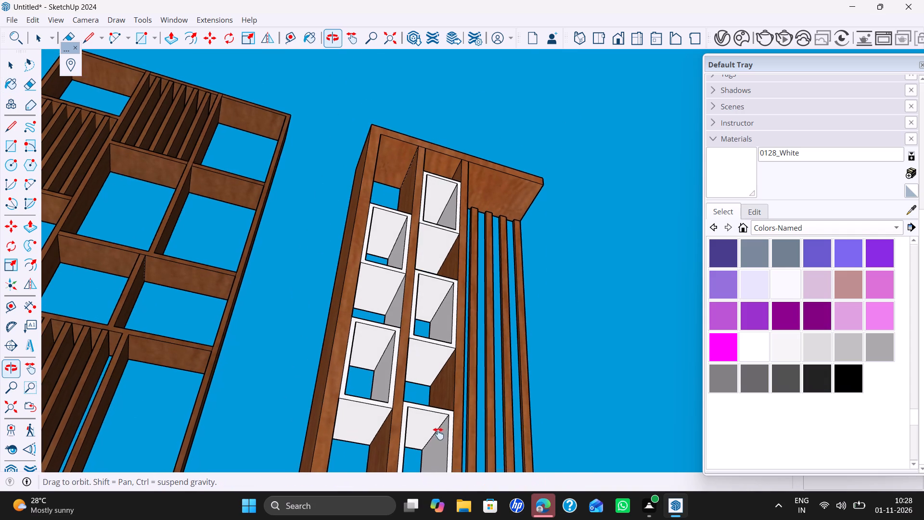
{"action": "left_click", "coordinate": [404, 400]}
{"action": "scroll", "coordinate": [429, 381], "scroll_direction": "up", "scroll_amount": 5}
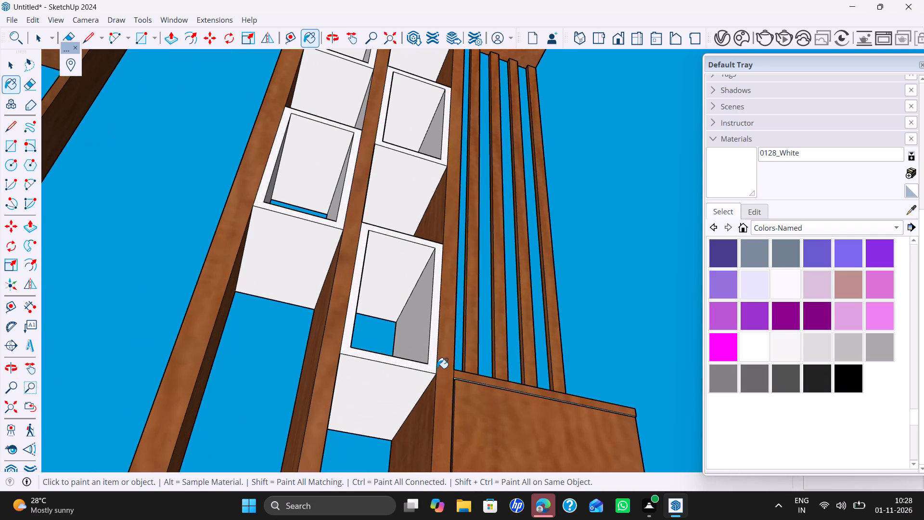
{"action": "left_click", "coordinate": [434, 364]}
Paint the side walls, floor, ceiling and front frame of the inner column's middle box with 0128_White.
{"action": "middle_click_drag", "start_coordinate": [442, 321], "coordinate": [355, 481]}
{"action": "middle_click_drag", "start_coordinate": [380, 293], "coordinate": [355, 372]}
{"action": "middle_click_drag", "start_coordinate": [372, 266], "coordinate": [377, 399], "text": "shift"}
{"action": "scroll", "coordinate": [371, 329], "scroll_direction": "up", "scroll_amount": 6}
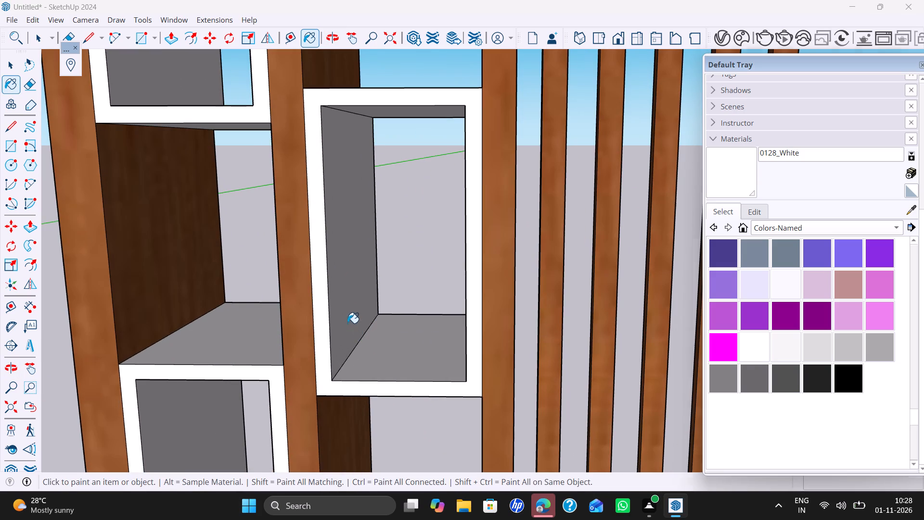
{"action": "left_click", "coordinate": [347, 323]}
{"action": "left_click", "coordinate": [381, 352]}
{"action": "middle_click_drag", "start_coordinate": [397, 232], "coordinate": [455, 232]}
{"action": "left_click", "coordinate": [484, 182]}
{"action": "middle_click_drag", "start_coordinate": [480, 175], "coordinate": [471, 130]}
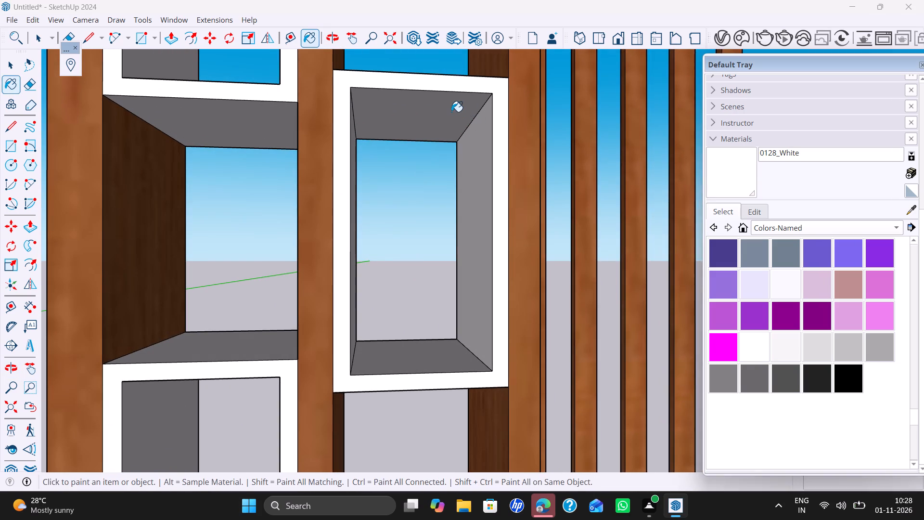
{"action": "left_click", "coordinate": [451, 112]}
{"action": "left_click", "coordinate": [467, 84]}
Paint the underside and top of the inner column's middle box with 0128_White.
{"action": "scroll", "coordinate": [462, 238], "scroll_direction": "down", "scroll_amount": 3}
{"action": "middle_click_drag", "start_coordinate": [452, 285], "coordinate": [439, 188]}
{"action": "left_click", "coordinate": [409, 340]}
{"action": "middle_click_drag", "start_coordinate": [448, 196], "coordinate": [424, 406]}
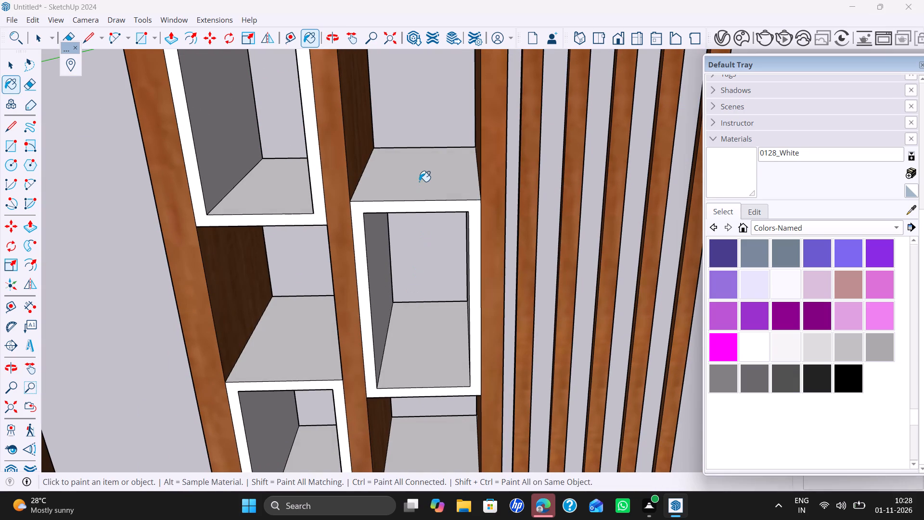
{"action": "left_click", "coordinate": [419, 180]}
Paint the floor, side walls, ceiling and front frame of the outer column's upper box with 0128_White.
{"action": "left_click", "coordinate": [264, 203]}
{"action": "left_click", "coordinate": [233, 160]}
{"action": "middle_click_drag", "start_coordinate": [241, 161], "coordinate": [259, 163]}
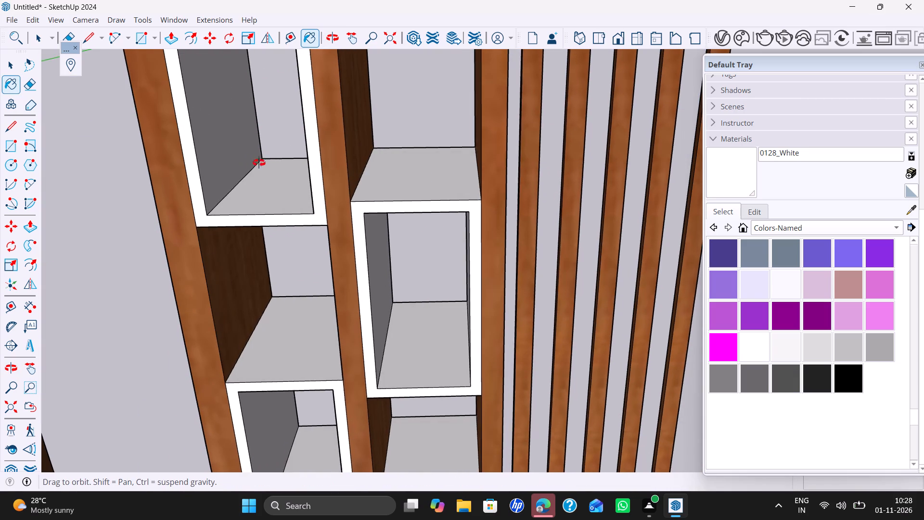
{"action": "middle_click_drag", "start_coordinate": [259, 163], "coordinate": [348, 194]}
{"action": "left_click", "coordinate": [321, 115]}
{"action": "left_click", "coordinate": [362, 162]}
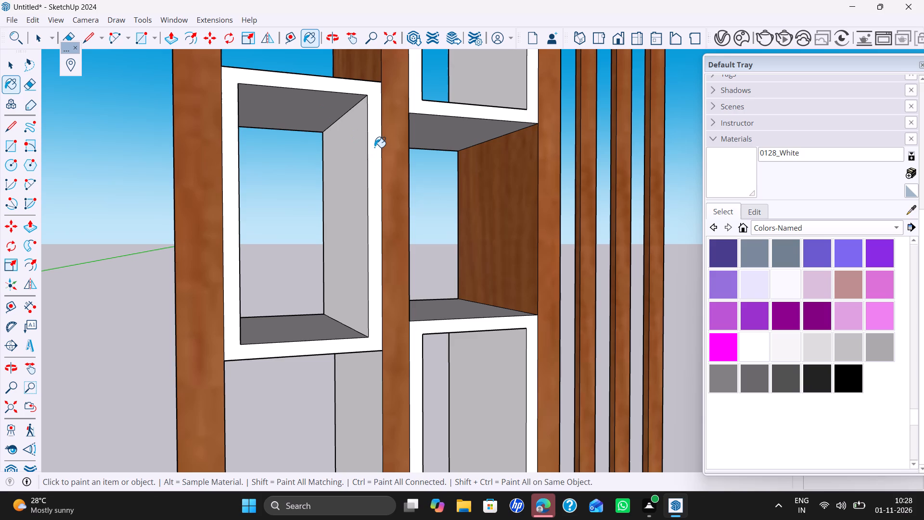
{"action": "left_click", "coordinate": [374, 147]}
Paint the top and underside of the outer column's upper box with 0128_White.
{"action": "middle_click_drag", "start_coordinate": [372, 139], "coordinate": [333, 330]}
{"action": "left_click", "coordinate": [289, 169]}
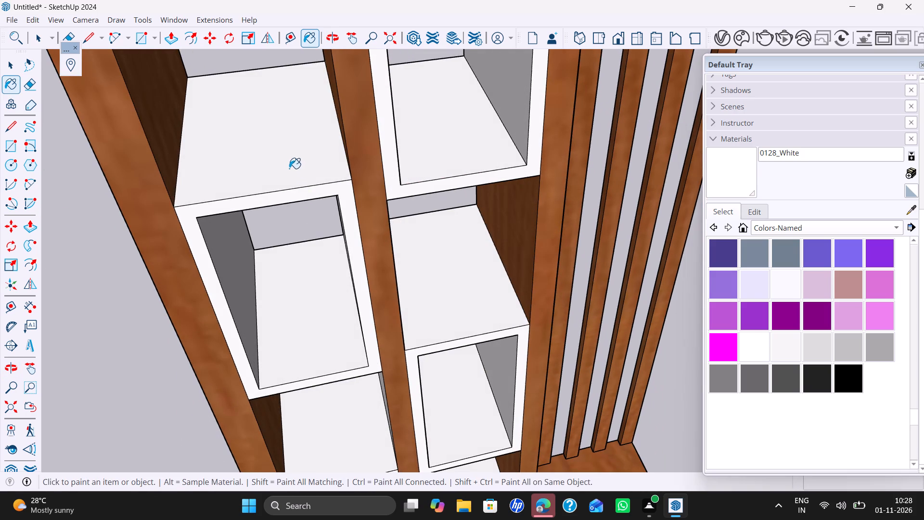
{"action": "scroll", "coordinate": [324, 273], "scroll_direction": "down", "scroll_amount": 2}
{"action": "middle_click_drag", "start_coordinate": [324, 275], "coordinate": [324, 77]}
{"action": "middle_click_drag", "start_coordinate": [299, 231], "coordinate": [301, 180]}
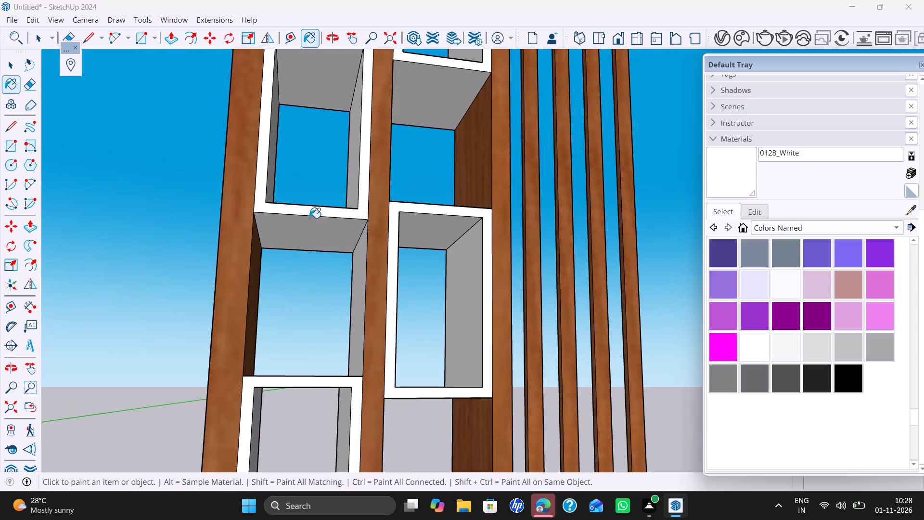
{"action": "left_click", "coordinate": [309, 233]}
Paint the floor, side walls, ceiling and front frame of the inner column's top box with 0128_White.
{"action": "middle_click_drag", "start_coordinate": [402, 167], "coordinate": [354, 394]}
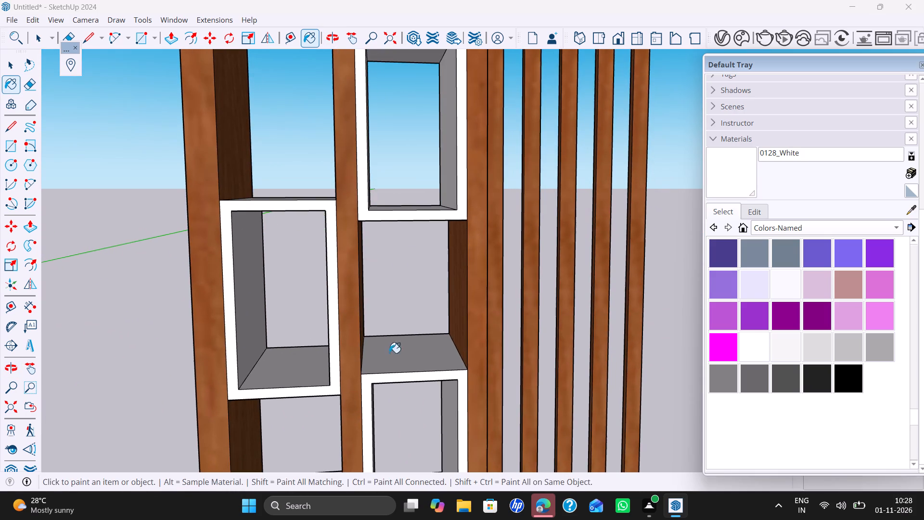
{"action": "middle_click_drag", "start_coordinate": [414, 238], "coordinate": [364, 347]}
{"action": "left_click", "coordinate": [385, 228]}
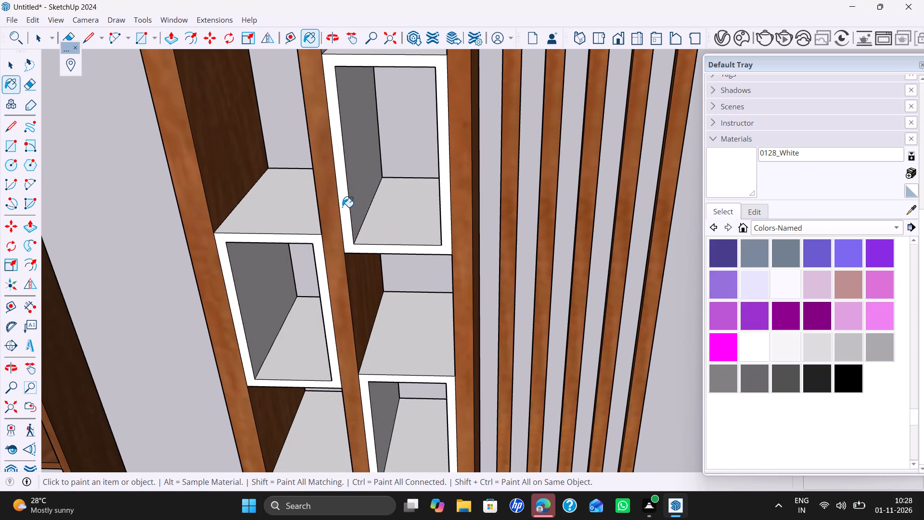
{"action": "left_click", "coordinate": [357, 179]}
{"action": "middle_click_drag", "start_coordinate": [382, 178], "coordinate": [398, 258]}
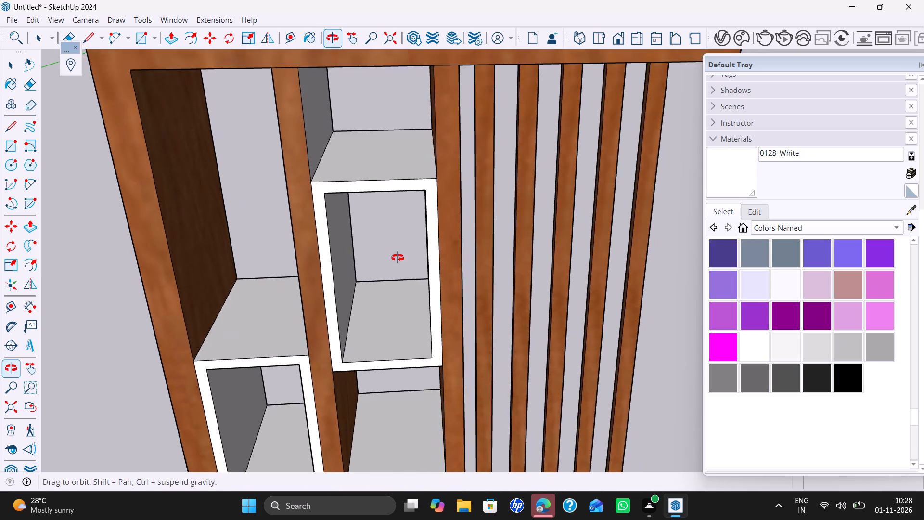
{"action": "middle_click_drag", "start_coordinate": [398, 258], "coordinate": [447, 148]}
{"action": "left_click", "coordinate": [404, 160]}
{"action": "left_click", "coordinate": [434, 196]}
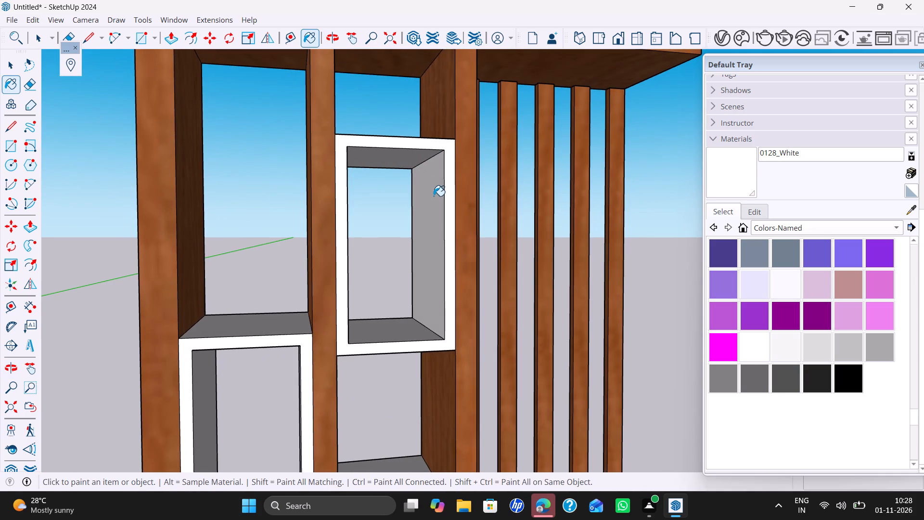
{"action": "left_click", "coordinate": [449, 151]}
Paint the underside and top of the inner column's top box with 0128_White.
{"action": "middle_click_drag", "start_coordinate": [433, 278], "coordinate": [417, 154]}
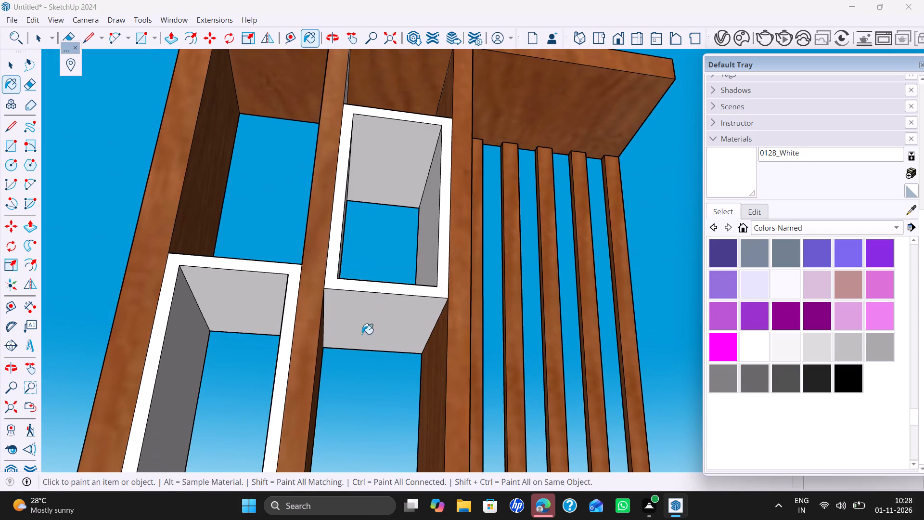
{"action": "left_click", "coordinate": [381, 315]}
{"action": "middle_click_drag", "start_coordinate": [402, 266], "coordinate": [356, 406]}
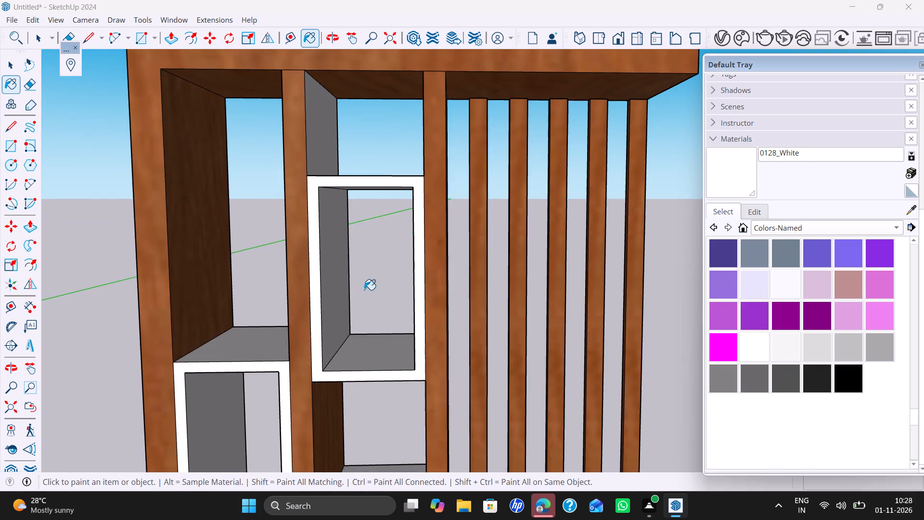
{"action": "middle_click_drag", "start_coordinate": [380, 221], "coordinate": [376, 292]}
{"action": "left_click", "coordinate": [376, 190]}
Paint the rear frames of the inner column's top box and the outer column's upper box with 0128_White.
{"action": "scroll", "coordinate": [376, 191], "scroll_direction": "up", "scroll_amount": 1}
{"action": "scroll", "coordinate": [362, 225], "scroll_direction": "down", "scroll_amount": 4}
{"action": "middle_click_drag", "start_coordinate": [368, 234], "coordinate": [377, 280], "text": "shift"}
{"action": "middle_click_drag", "start_coordinate": [372, 278], "coordinate": [114, 249]}
{"action": "middle_click_drag", "start_coordinate": [528, 263], "coordinate": [157, 263]}
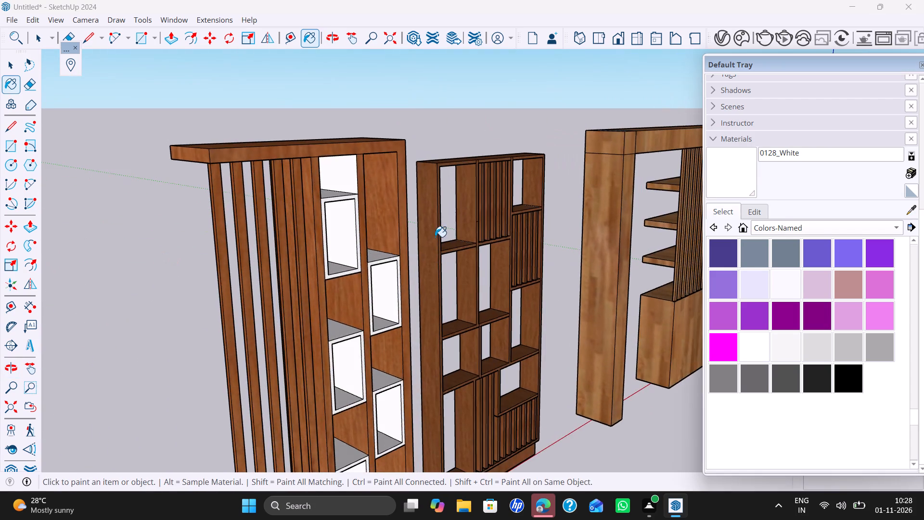
{"action": "scroll", "coordinate": [388, 208], "scroll_direction": "up", "scroll_amount": 5}
{"action": "scroll", "coordinate": [350, 190], "scroll_direction": "up", "scroll_amount": 5}
{"action": "left_click", "coordinate": [353, 183]}
{"action": "scroll", "coordinate": [373, 216], "scroll_direction": "down", "scroll_amount": 6}
{"action": "middle_click_drag", "start_coordinate": [379, 234], "coordinate": [372, 226], "text": "shift"}
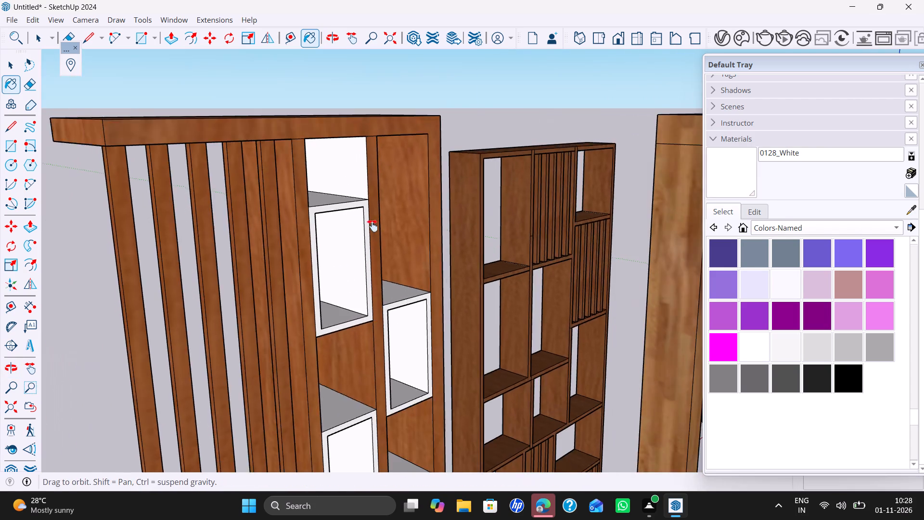
{"action": "middle_click_drag", "start_coordinate": [372, 226], "coordinate": [346, 167], "text": "shift"}
{"action": "scroll", "coordinate": [385, 265], "scroll_direction": "up", "scroll_amount": 5}
{"action": "left_click", "coordinate": [334, 220]}
Paint the rear frames of the inner column's middle and lower boxes and the outer column's lower box with 0128_White.
{"action": "scroll", "coordinate": [334, 220], "scroll_direction": "up", "scroll_amount": 1}
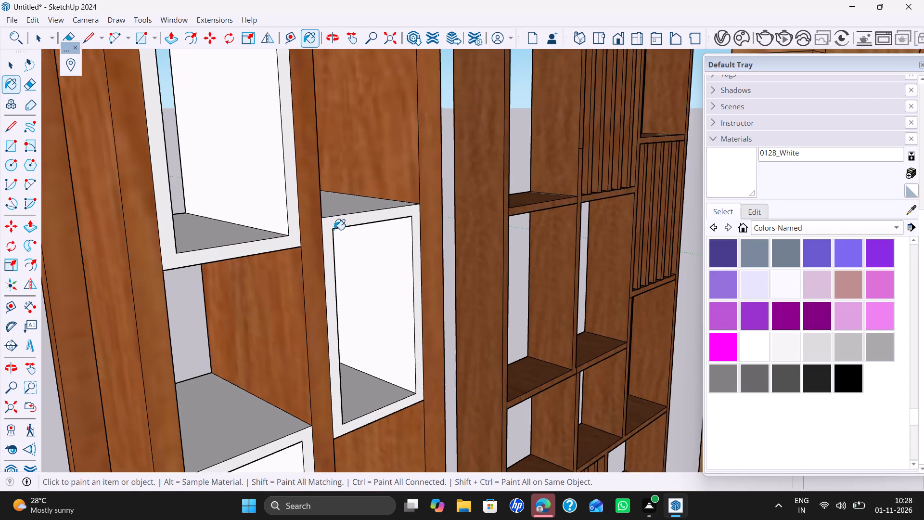
{"action": "scroll", "coordinate": [334, 230], "scroll_direction": "down", "scroll_amount": 7}
{"action": "middle_click_drag", "start_coordinate": [334, 234], "coordinate": [331, 167], "text": "shift"}
{"action": "scroll", "coordinate": [311, 267], "scroll_direction": "up", "scroll_amount": 6}
{"action": "left_click", "coordinate": [286, 279]}
{"action": "scroll", "coordinate": [286, 279], "scroll_direction": "down", "scroll_amount": 5}
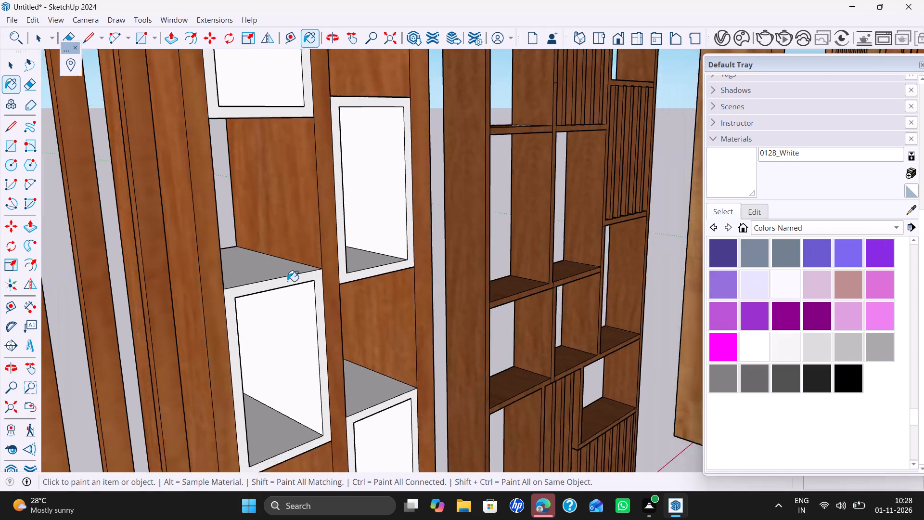
{"action": "scroll", "coordinate": [287, 281], "scroll_direction": "down", "scroll_amount": 1}
{"action": "middle_click_drag", "start_coordinate": [288, 281], "coordinate": [286, 161]}
{"action": "scroll", "coordinate": [319, 261], "scroll_direction": "up", "scroll_amount": 6}
{"action": "left_click", "coordinate": [340, 266]}
{"action": "scroll", "coordinate": [337, 271], "scroll_direction": "down", "scroll_amount": 4}
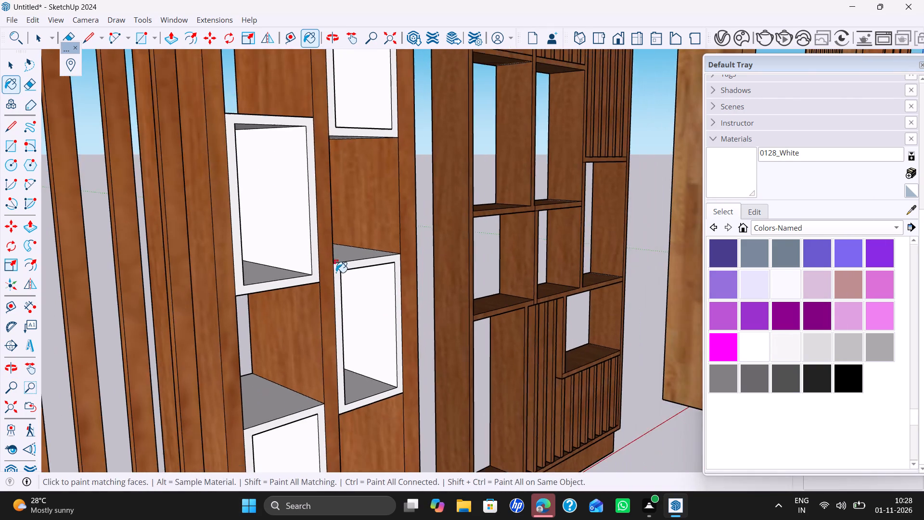
{"action": "middle_click_drag", "start_coordinate": [334, 269], "coordinate": [331, 165], "text": "shift"}
{"action": "scroll", "coordinate": [308, 300], "scroll_direction": "up", "scroll_amount": 4}
{"action": "left_click", "coordinate": [296, 310]}
{"action": "scroll", "coordinate": [431, 272], "scroll_direction": "down", "scroll_amount": 4}
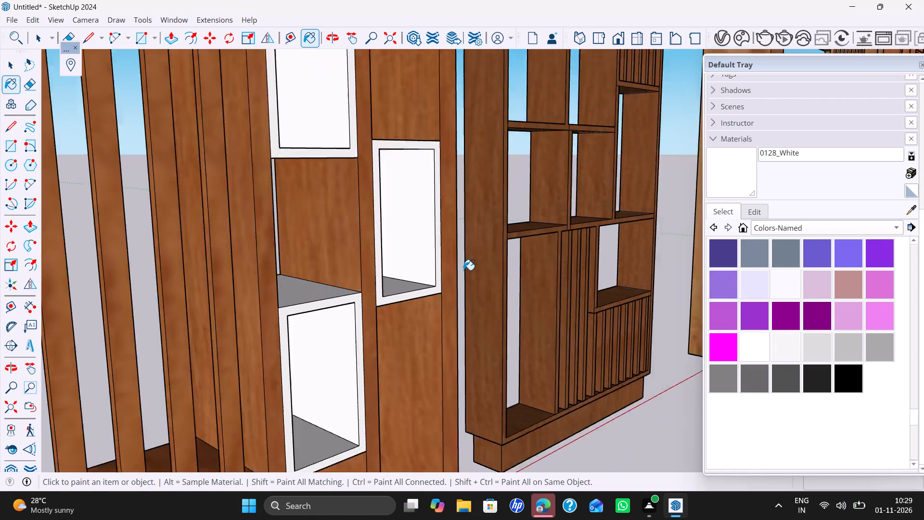
Sample Wood Cherry Original from the unit and paint the white divider wall above the inner column's top box with it.
{"action": "scroll", "coordinate": [463, 270], "scroll_direction": "down", "scroll_amount": 2}
{"action": "middle_click_drag", "start_coordinate": [463, 270], "coordinate": [419, 384], "text": "shift"}
{"action": "scroll", "coordinate": [450, 286], "scroll_direction": "down", "scroll_amount": 4}
{"action": "middle_click_drag", "start_coordinate": [450, 286], "coordinate": [428, 377], "text": "shift"}
{"action": "middle_click_drag", "start_coordinate": [407, 303], "coordinate": [389, 146]}
{"action": "scroll", "coordinate": [389, 155], "scroll_direction": "up", "scroll_amount": 1}
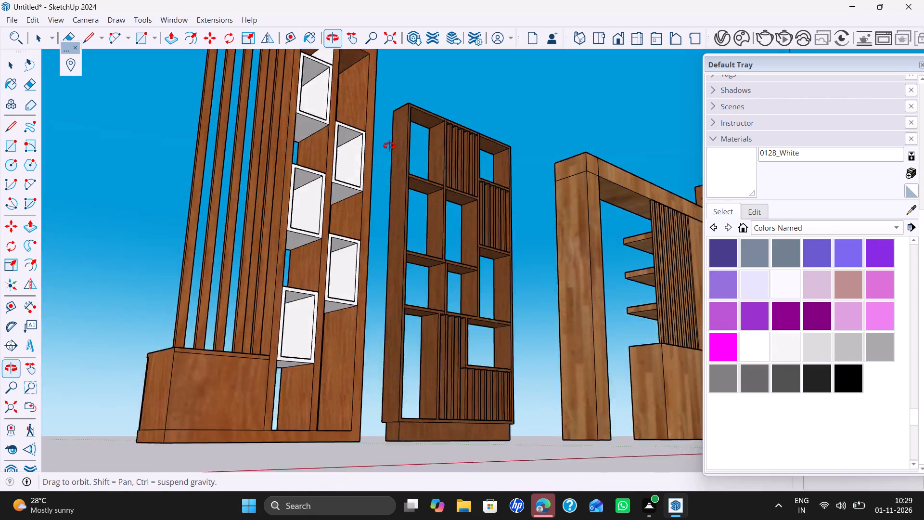
{"action": "middle_click_drag", "start_coordinate": [389, 146], "coordinate": [389, 145]}
{"action": "middle_click_drag", "start_coordinate": [413, 252], "coordinate": [426, 373], "text": "shift"}
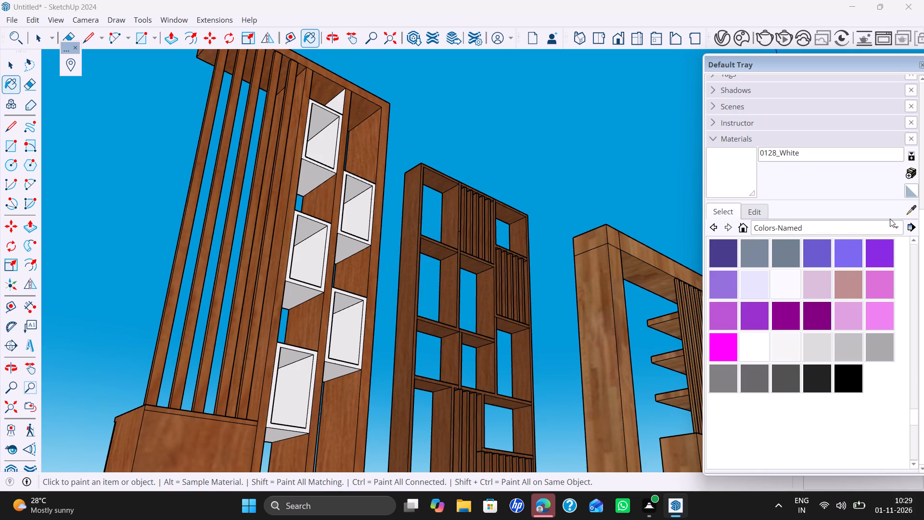
{"action": "left_click", "coordinate": [908, 209]}
{"action": "left_click", "coordinate": [280, 297]}
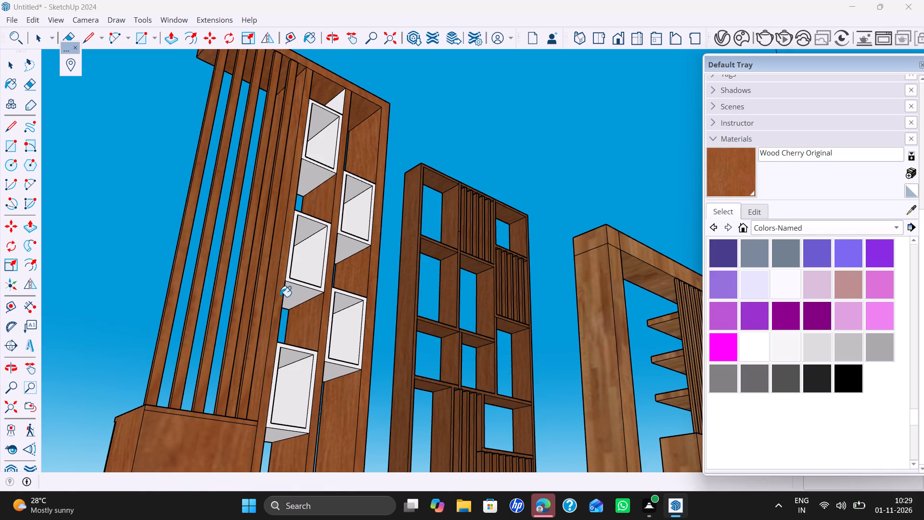
{"action": "left_click", "coordinate": [336, 101]}
Paint the underside of the staggered-compartment unit's base with Wood Cherry Original.
{"action": "scroll", "coordinate": [330, 223], "scroll_direction": "down", "scroll_amount": 5}
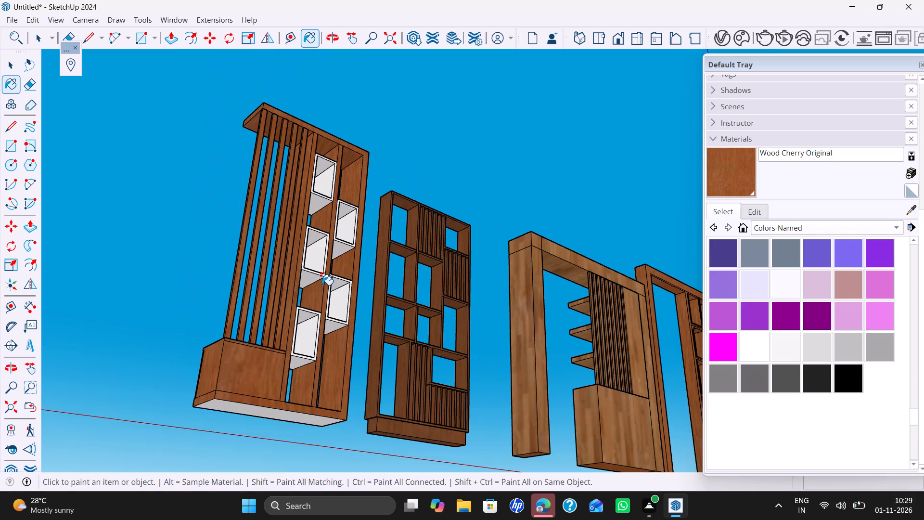
{"action": "middle_click_drag", "start_coordinate": [322, 286], "coordinate": [320, 222], "text": "shift"}
{"action": "left_click", "coordinate": [265, 333]}
{"action": "left_click", "coordinate": [262, 337]}
Examine the painted staggered-compartment unit from the front alongside the other furniture units.
{"action": "middle_click_drag", "start_coordinate": [296, 267], "coordinate": [296, 354]}
{"action": "middle_click_drag", "start_coordinate": [279, 237], "coordinate": [294, 272]}
{"action": "middle_click_drag", "start_coordinate": [302, 275], "coordinate": [495, 271]}
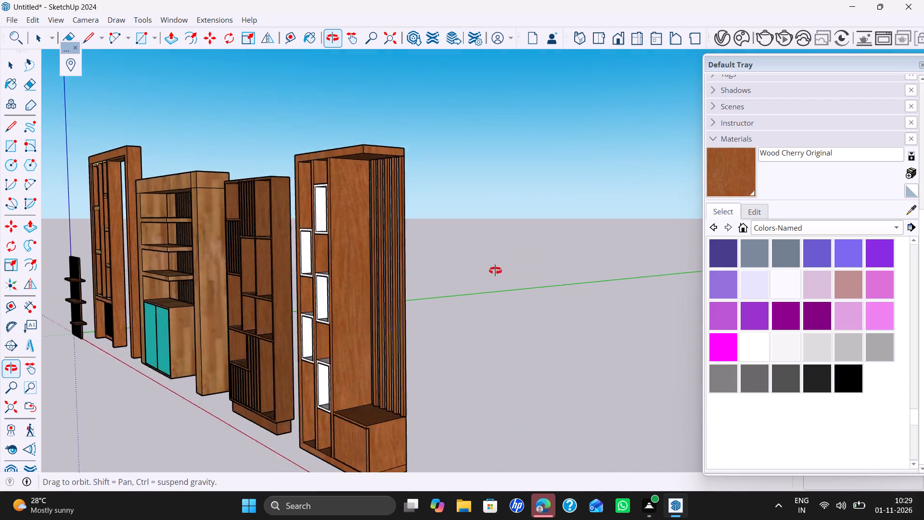
{"action": "middle_click_drag", "start_coordinate": [495, 271], "coordinate": [481, 269]}
{"action": "key", "text": "space"}
{"action": "left_click", "coordinate": [535, 387]}
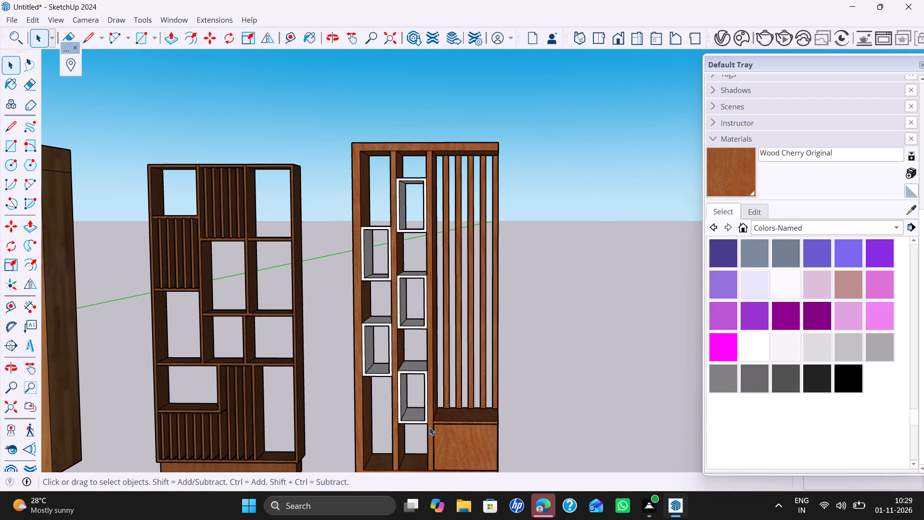
{"action": "scroll", "coordinate": [439, 421], "scroll_direction": "down", "scroll_amount": 4}
{"action": "middle_click_drag", "start_coordinate": [446, 419], "coordinate": [455, 386]}
{"action": "scroll", "coordinate": [466, 440], "scroll_direction": "down", "scroll_amount": 6}
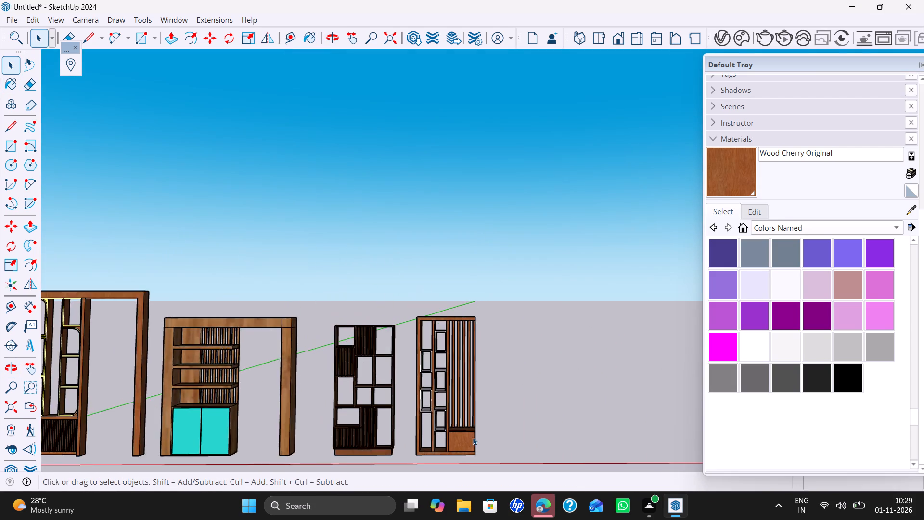
{"action": "scroll", "coordinate": [468, 451], "scroll_direction": "down", "scroll_amount": 2}
{"action": "scroll", "coordinate": [463, 466], "scroll_direction": "up", "scroll_amount": 10}
{"action": "scroll", "coordinate": [363, 460], "scroll_direction": "up", "scroll_amount": 2}
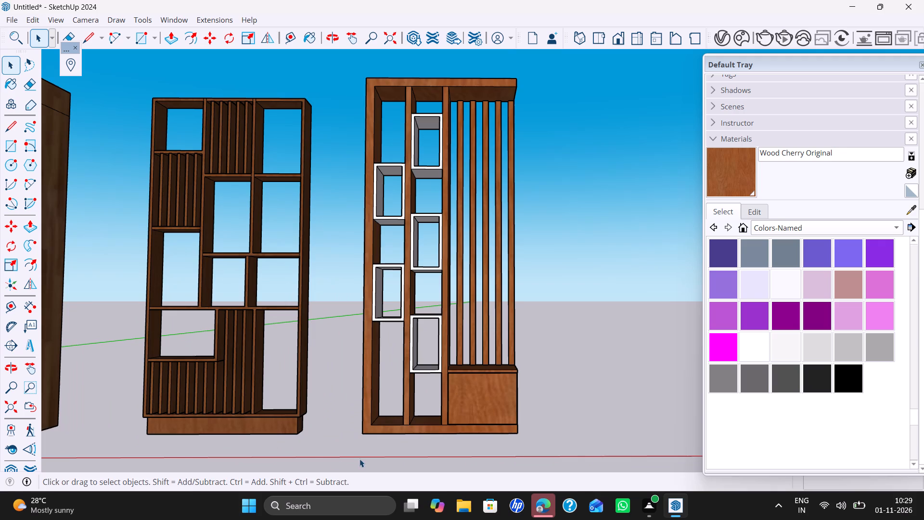
{"action": "middle_click_drag", "start_coordinate": [312, 454], "coordinate": [320, 463]}
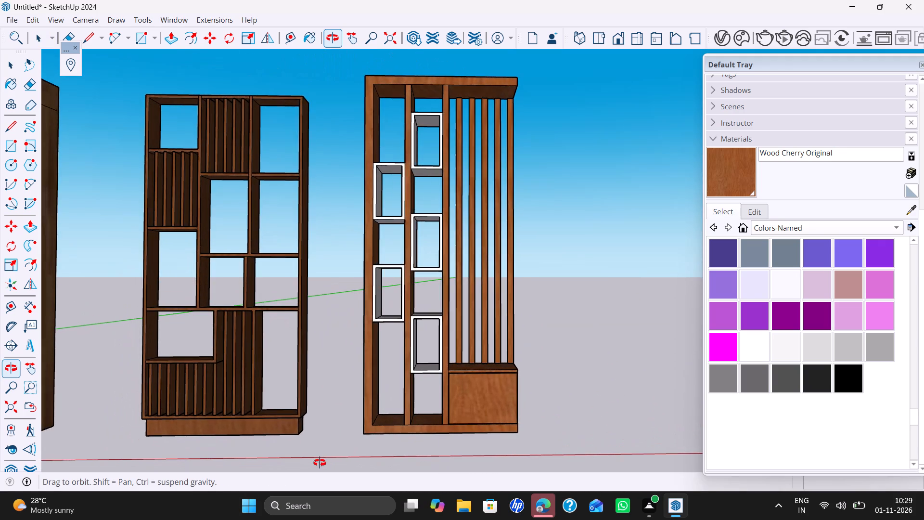
{"action": "middle_click_drag", "start_coordinate": [320, 463], "coordinate": [319, 478]}
{"action": "scroll", "coordinate": [349, 441], "scroll_direction": "down", "scroll_amount": 4}
{"action": "middle_click_drag", "start_coordinate": [357, 437], "coordinate": [357, 424], "text": "shift"}
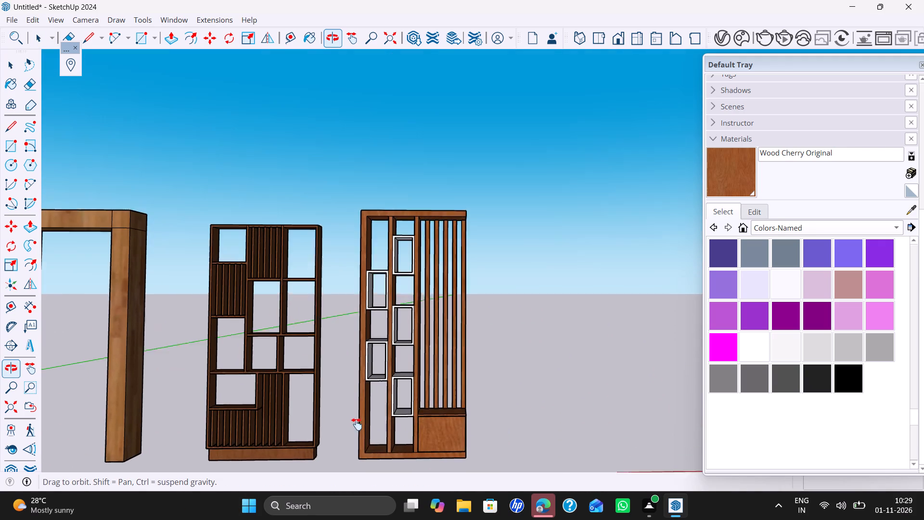
{"action": "middle_click_drag", "start_coordinate": [357, 424], "coordinate": [357, 423], "text": "shift"}
{"action": "middle_click_drag", "start_coordinate": [356, 424], "coordinate": [344, 425]}
{"action": "scroll", "coordinate": [432, 407], "scroll_direction": "up", "scroll_amount": 3}
{"action": "middle_click_drag", "start_coordinate": [449, 410], "coordinate": [354, 405], "text": "shift"}
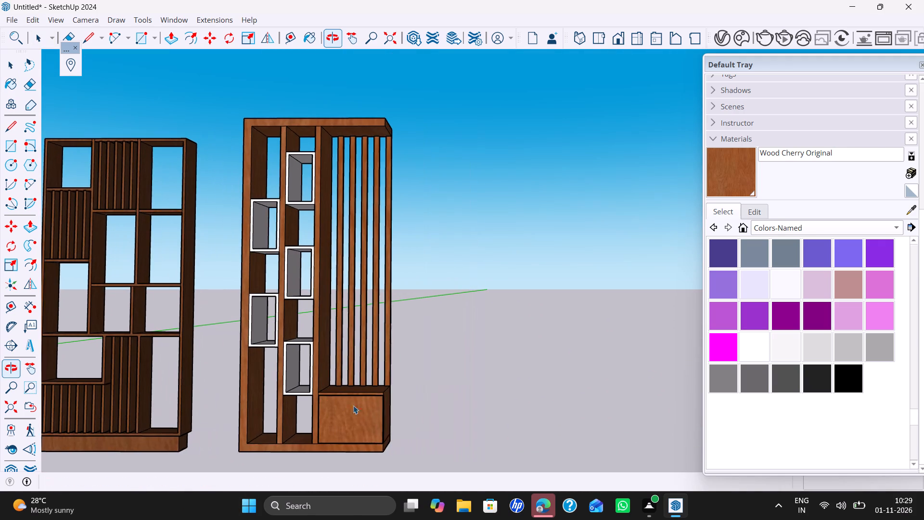
{"action": "middle_click_drag", "start_coordinate": [426, 403], "coordinate": [322, 426], "text": "shift"}
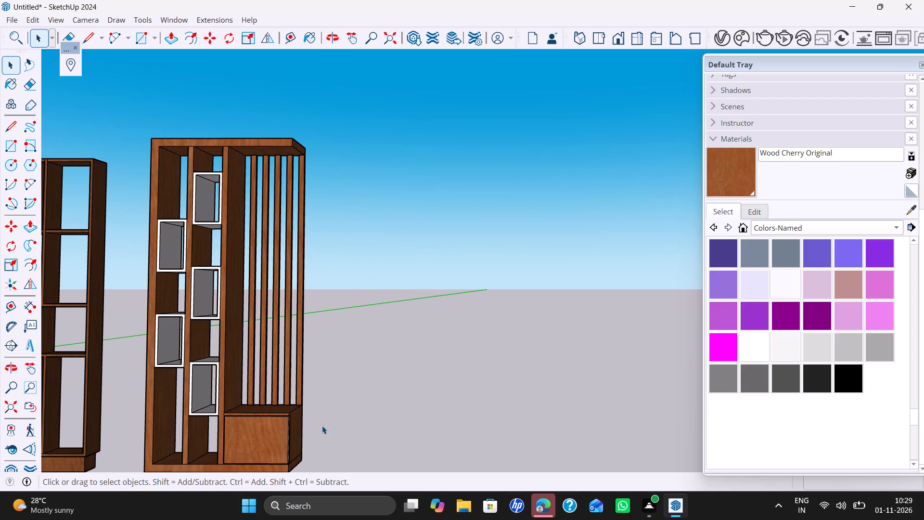
Paint the unpainted edge strips around the door opening of the staggered-compartment unit's lower cabinet with Wood Cherry Original.
{"action": "scroll", "coordinate": [322, 426], "scroll_direction": "up", "scroll_amount": 1}
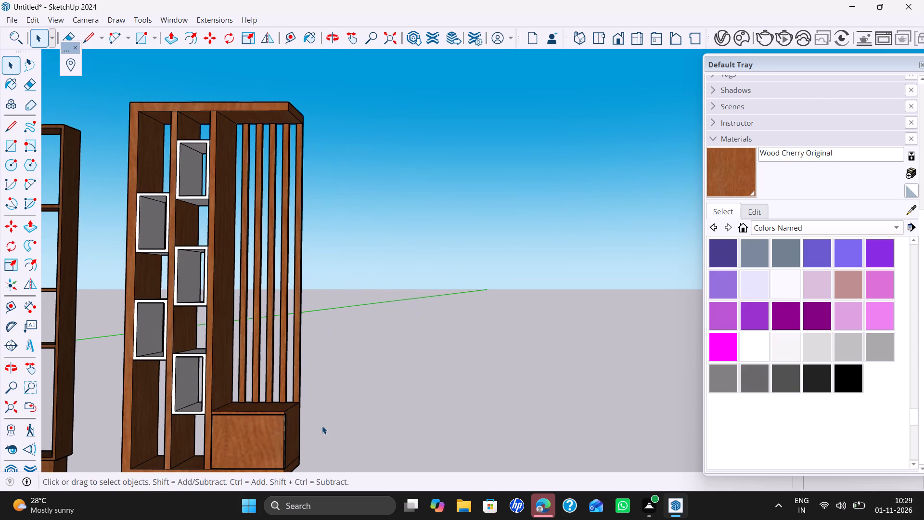
{"action": "middle_click_drag", "start_coordinate": [376, 387], "coordinate": [336, 387], "text": "shift"}
{"action": "scroll", "coordinate": [400, 385], "scroll_direction": "down", "scroll_amount": 2}
{"action": "middle_click_drag", "start_coordinate": [400, 385], "coordinate": [354, 331]}
{"action": "middle_click_drag", "start_coordinate": [384, 352], "coordinate": [387, 354]}
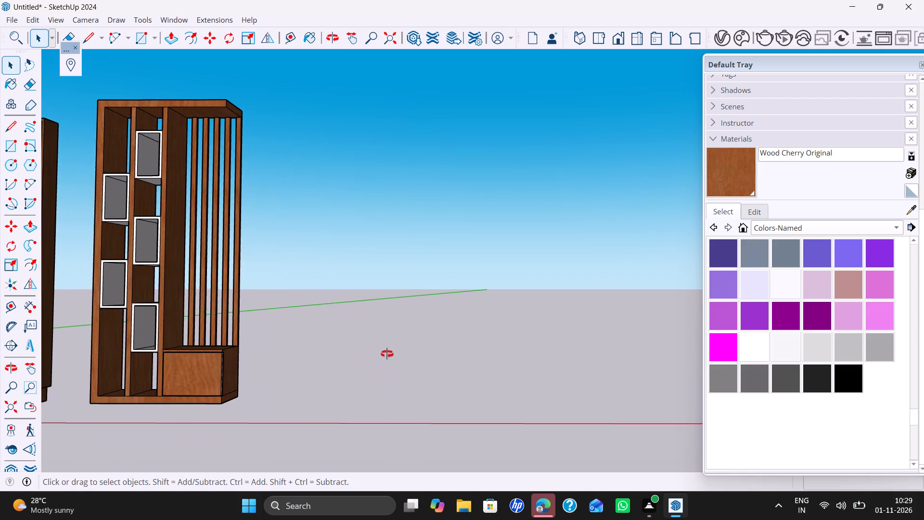
{"action": "middle_click_drag", "start_coordinate": [387, 354], "coordinate": [407, 360]}
{"action": "key", "text": "comma"}
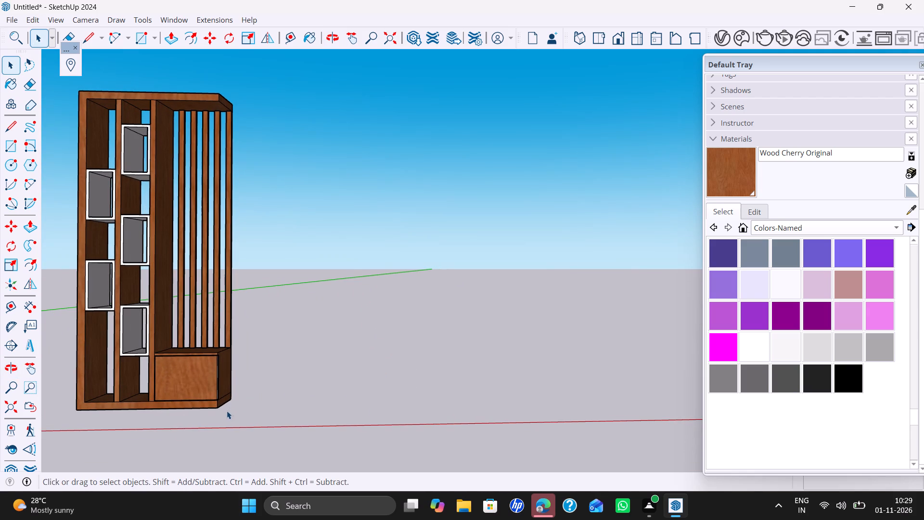
{"action": "scroll", "coordinate": [217, 400], "scroll_direction": "up", "scroll_amount": 12}
{"action": "scroll", "coordinate": [219, 283], "scroll_direction": "up", "scroll_amount": 11}
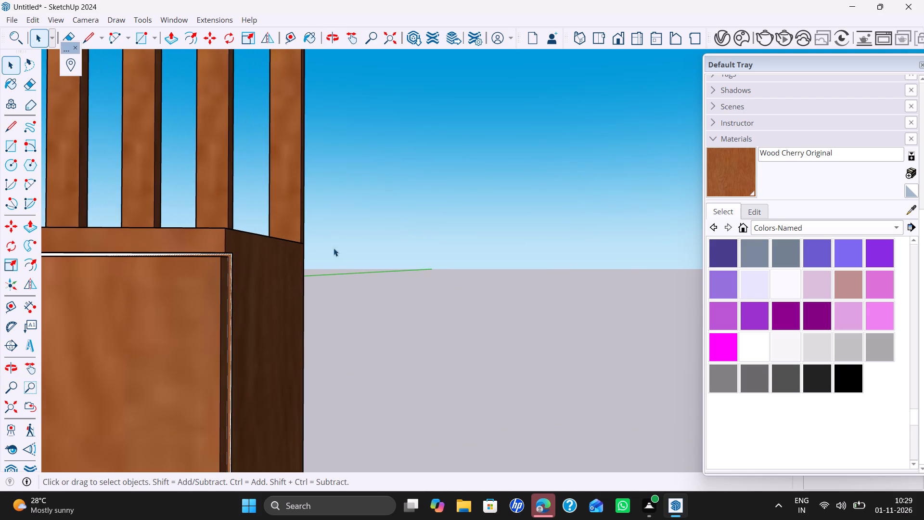
{"action": "left_click", "coordinate": [737, 162]}
{"action": "scroll", "coordinate": [317, 254], "scroll_direction": "up", "scroll_amount": 5}
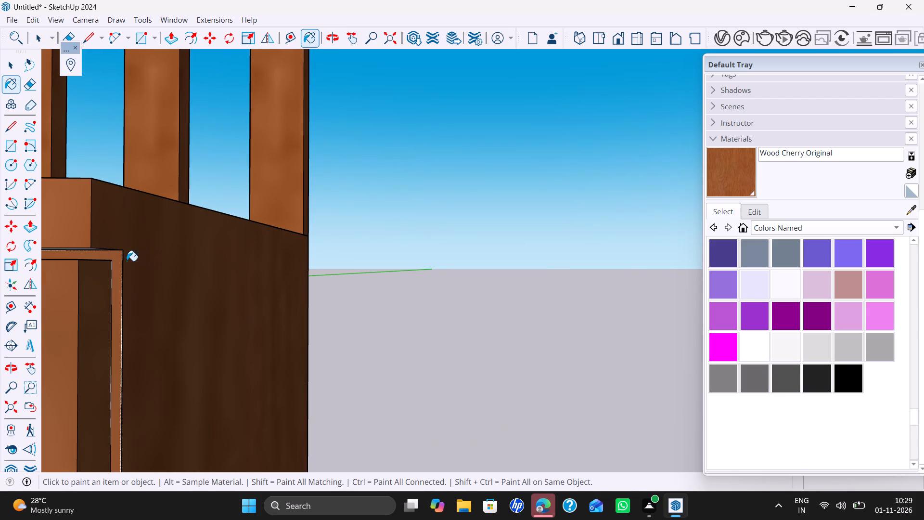
{"action": "left_click", "coordinate": [118, 268]}
{"action": "middle_click_drag", "start_coordinate": [122, 252], "coordinate": [116, 169]}
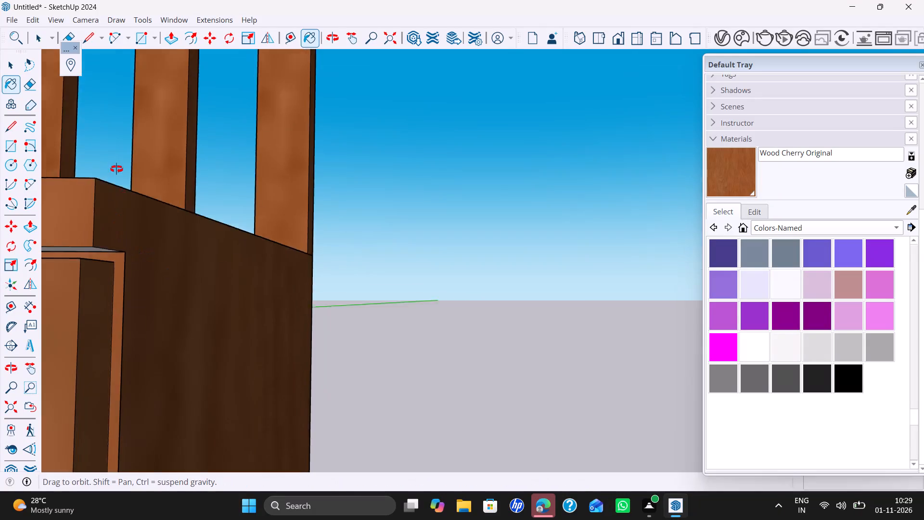
{"action": "middle_click_drag", "start_coordinate": [116, 169], "coordinate": [119, 133]}
{"action": "left_click", "coordinate": [102, 256]}
Examine the painted staggered-compartment unit from several angles, checking its boxes, slats and lower cabinet.
{"action": "middle_click_drag", "start_coordinate": [177, 202], "coordinate": [185, 368]}
{"action": "scroll", "coordinate": [217, 328], "scroll_direction": "down", "scroll_amount": 20}
{"action": "middle_click_drag", "start_coordinate": [226, 336], "coordinate": [378, 316], "text": "shift"}
{"action": "middle_click_drag", "start_coordinate": [279, 375], "coordinate": [526, 329]}
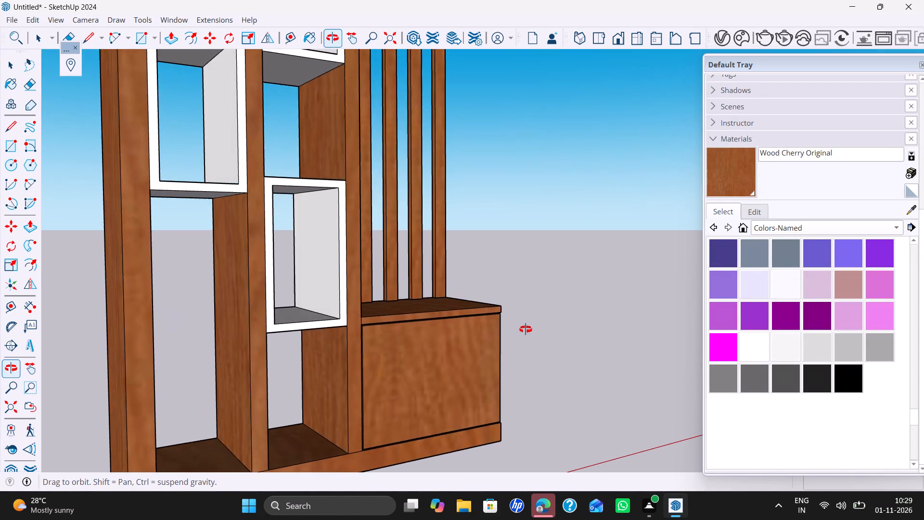
{"action": "middle_click_drag", "start_coordinate": [526, 329], "coordinate": [474, 393]}
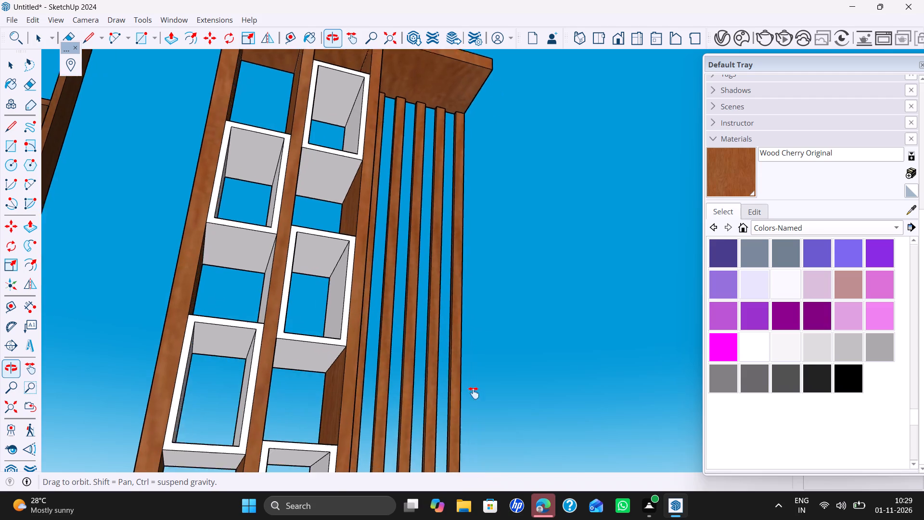
{"action": "middle_click_drag", "start_coordinate": [474, 393], "coordinate": [509, 356]}
{"action": "middle_click_drag", "start_coordinate": [387, 378], "coordinate": [186, 514]}
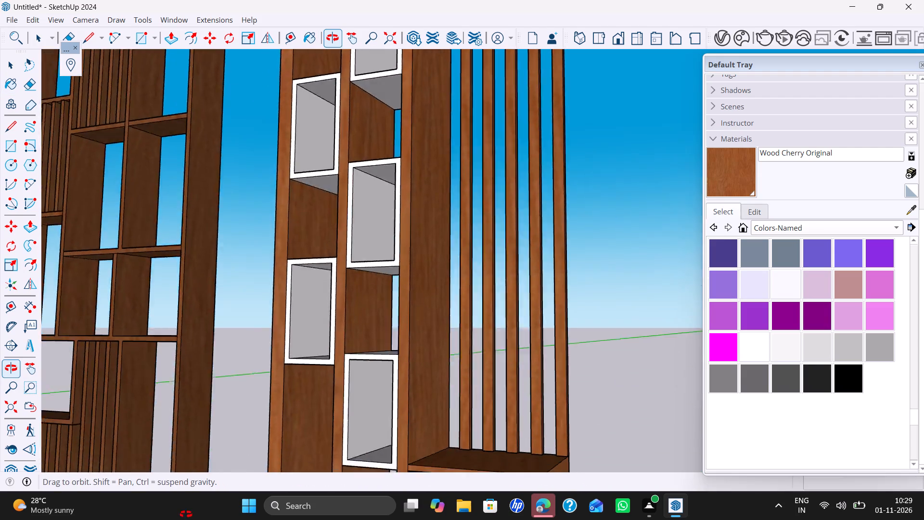
{"action": "middle_click_drag", "start_coordinate": [186, 514], "coordinate": [186, 519]}
{"action": "middle_click_drag", "start_coordinate": [363, 320], "coordinate": [375, 296]}
{"action": "middle_click_drag", "start_coordinate": [453, 376], "coordinate": [489, 359]}
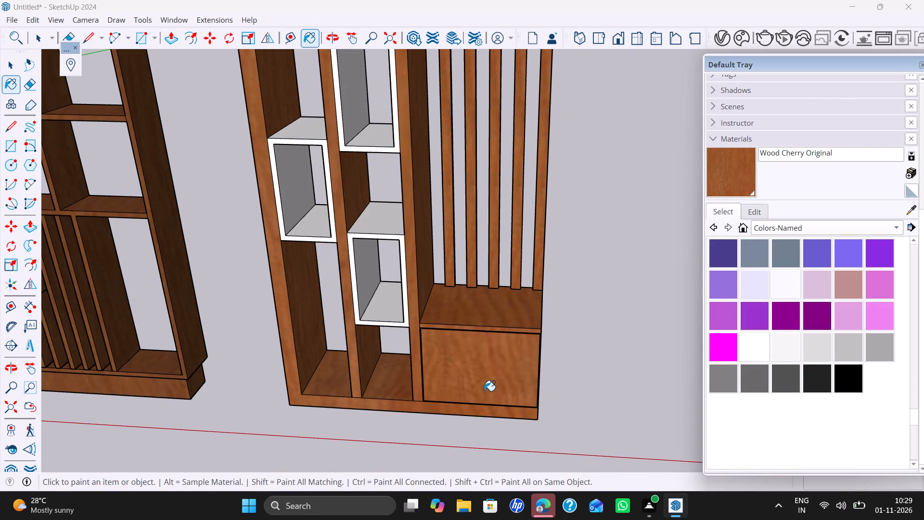
{"action": "key", "text": "space"}
{"action": "scroll", "coordinate": [549, 393], "scroll_direction": "down", "scroll_amount": 3}
{"action": "left_click", "coordinate": [553, 391]}
Draw a 3' by 1' rectangle with the Line tool on the ground beside the staggered-compartment unit's lower cabinet.
{"action": "scroll", "coordinate": [555, 390], "scroll_direction": "down", "scroll_amount": 2, "text": "shift"}
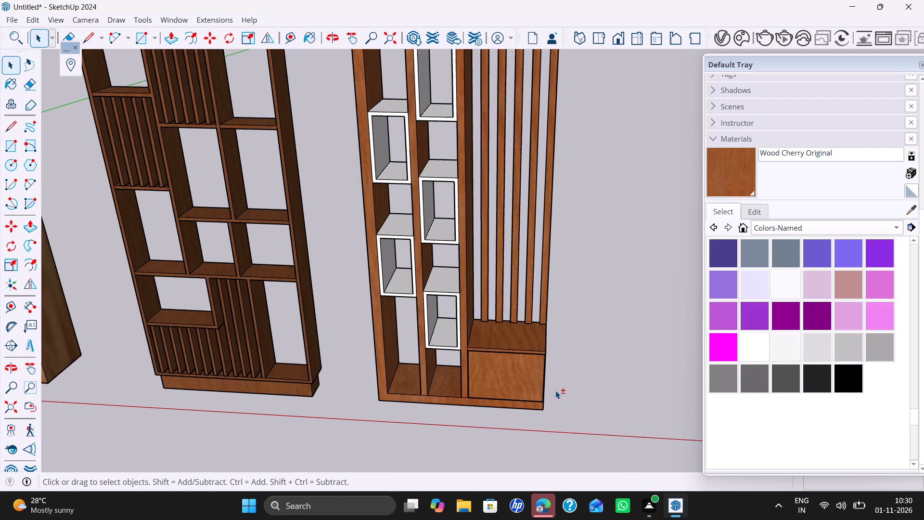
{"action": "scroll", "coordinate": [555, 390], "scroll_direction": "down", "scroll_amount": 2, "text": "shift"}
{"action": "middle_click_drag", "start_coordinate": [555, 390], "coordinate": [373, 415], "text": "shift"}
{"action": "middle_click_drag", "start_coordinate": [482, 430], "coordinate": [469, 432]}
{"action": "scroll", "coordinate": [469, 432], "scroll_direction": "up", "scroll_amount": 1}
{"action": "key", "text": "l"}
{"action": "scroll", "coordinate": [393, 435], "scroll_direction": "up", "scroll_amount": 5}
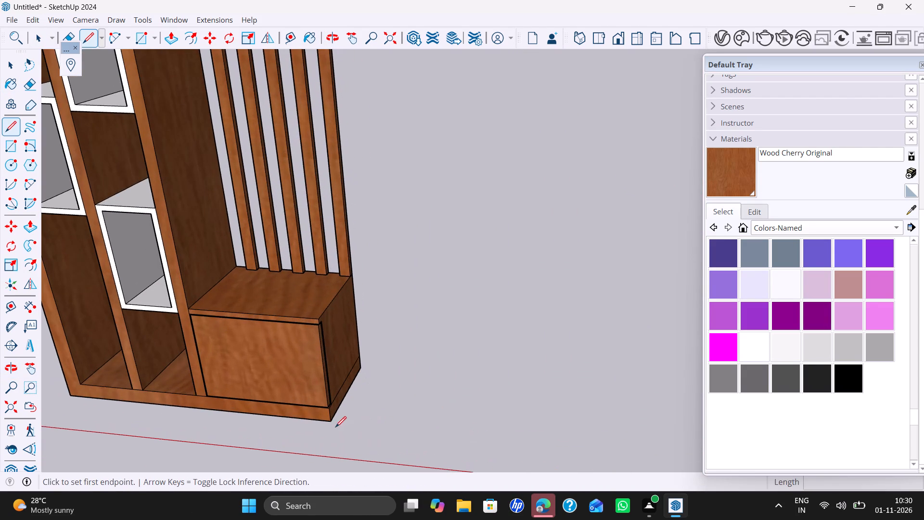
{"action": "left_click", "coordinate": [391, 426]}
{"action": "scroll", "coordinate": [534, 422], "scroll_direction": "down", "scroll_amount": 5}
{"action": "middle_click_drag", "start_coordinate": [539, 427], "coordinate": [417, 390], "text": "shift"}
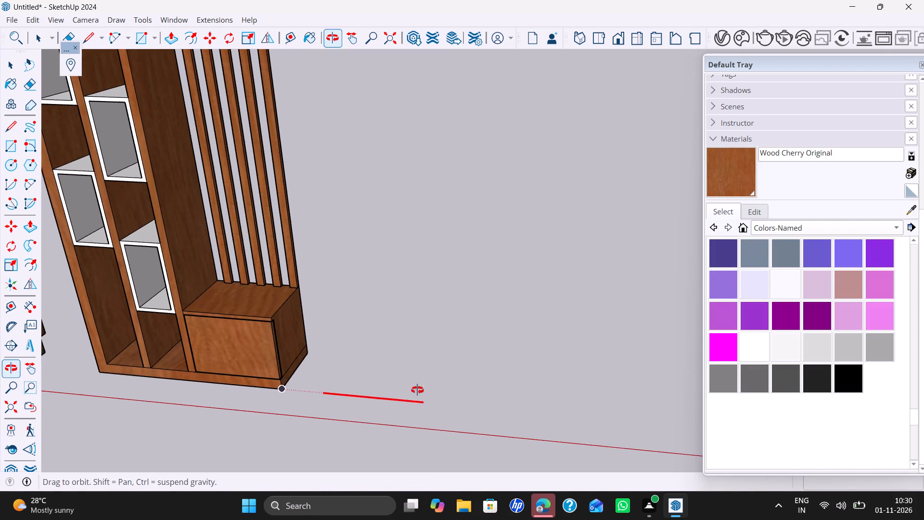
{"action": "middle_click_drag", "start_coordinate": [417, 390], "coordinate": [417, 390], "text": "shift"}
{"action": "middle_click_drag", "start_coordinate": [528, 417], "coordinate": [497, 416]}
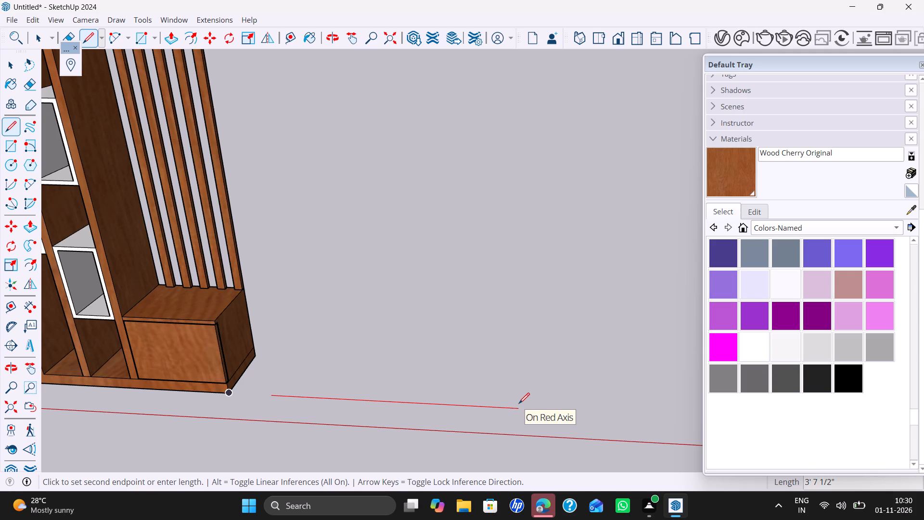
{"action": "key", "text": "3"}
{"action": "key", "text": "apostrophe"}
{"action": "key", "text": "Return"}
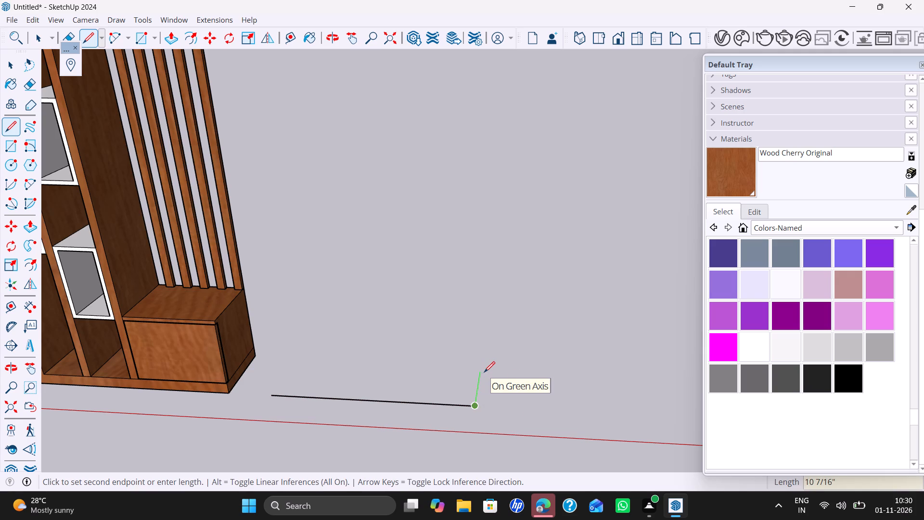
{"action": "key", "text": "1"}
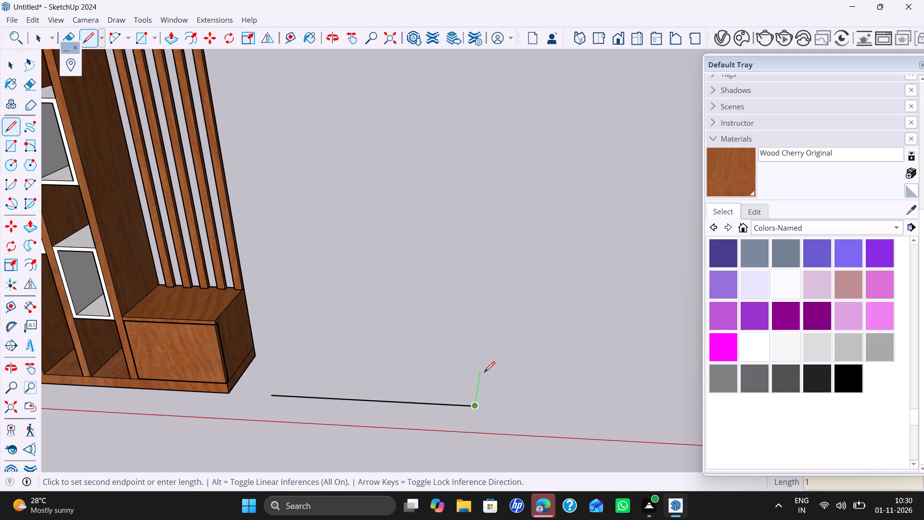
{"action": "key", "text": "apostrophe"}
{"action": "key", "text": "Return"}
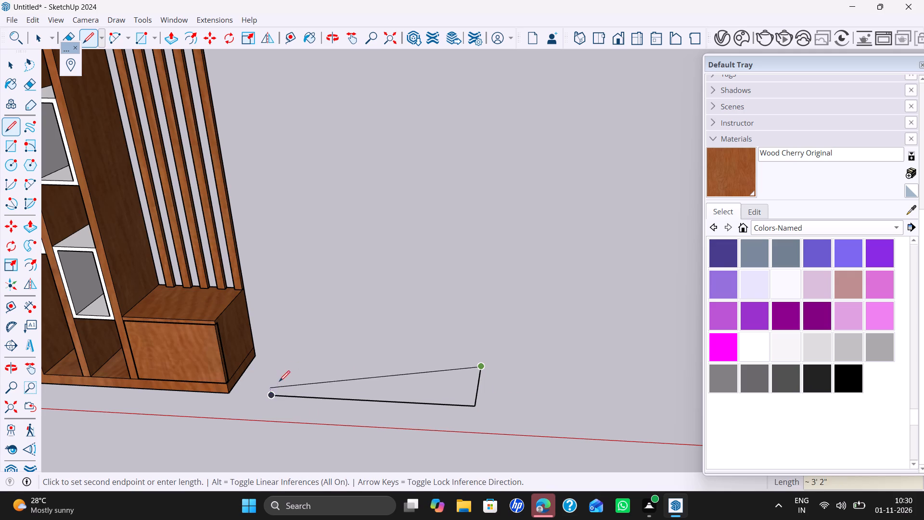
{"action": "left_click", "coordinate": [300, 354]}
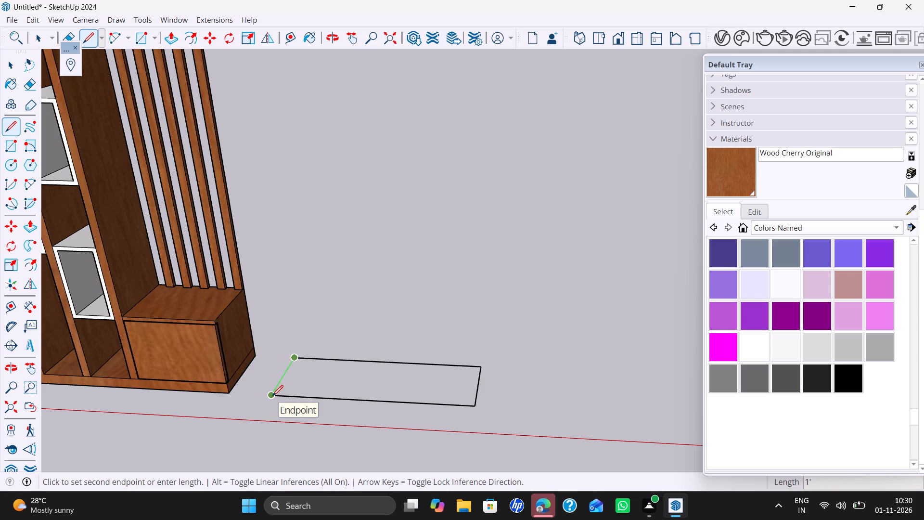
{"action": "left_click", "coordinate": [272, 396]}
{"action": "key", "text": "space"}
Push/Pull the new rectangle up 2.5' into a solid box.
{"action": "key", "text": "p"}
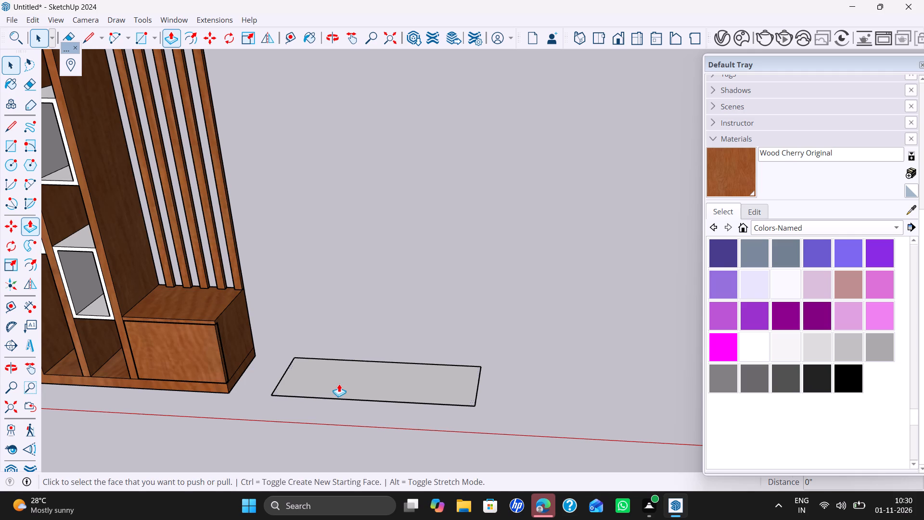
{"action": "left_click", "coordinate": [339, 384]}
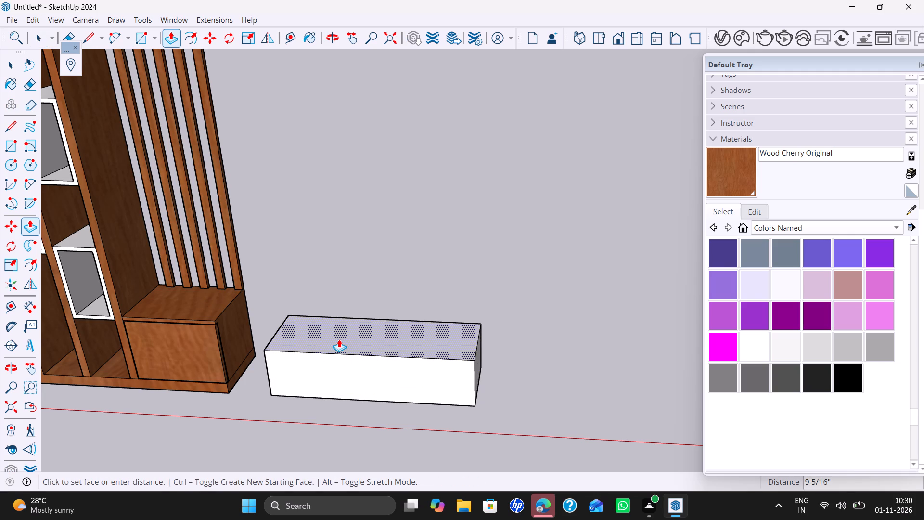
{"action": "type", "text": "750"}
{"action": "key", "text": "BackSpace"}
{"action": "key", "text": "BackSpace"}
{"action": "key", "text": "BackSpace"}
{"action": "key", "text": "BackSpace"}
{"action": "type", "text": "2.5'"}
{"action": "key", "text": "Return"}
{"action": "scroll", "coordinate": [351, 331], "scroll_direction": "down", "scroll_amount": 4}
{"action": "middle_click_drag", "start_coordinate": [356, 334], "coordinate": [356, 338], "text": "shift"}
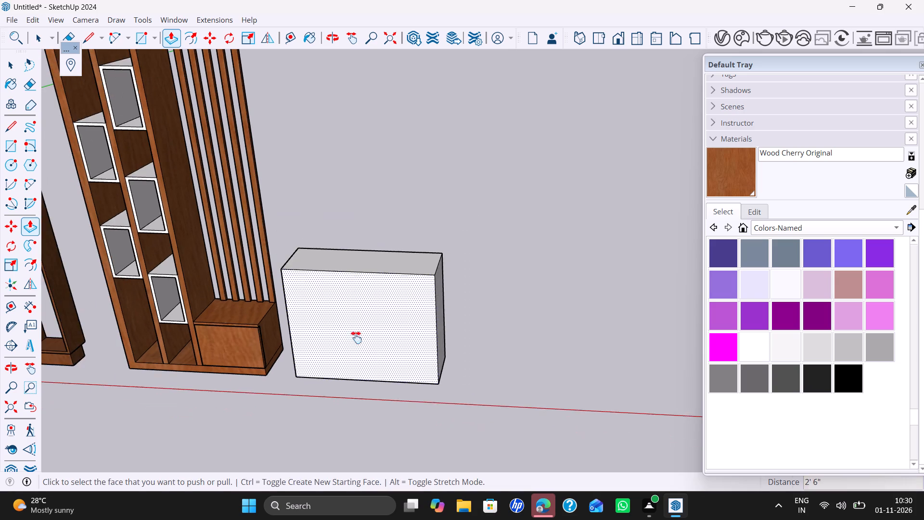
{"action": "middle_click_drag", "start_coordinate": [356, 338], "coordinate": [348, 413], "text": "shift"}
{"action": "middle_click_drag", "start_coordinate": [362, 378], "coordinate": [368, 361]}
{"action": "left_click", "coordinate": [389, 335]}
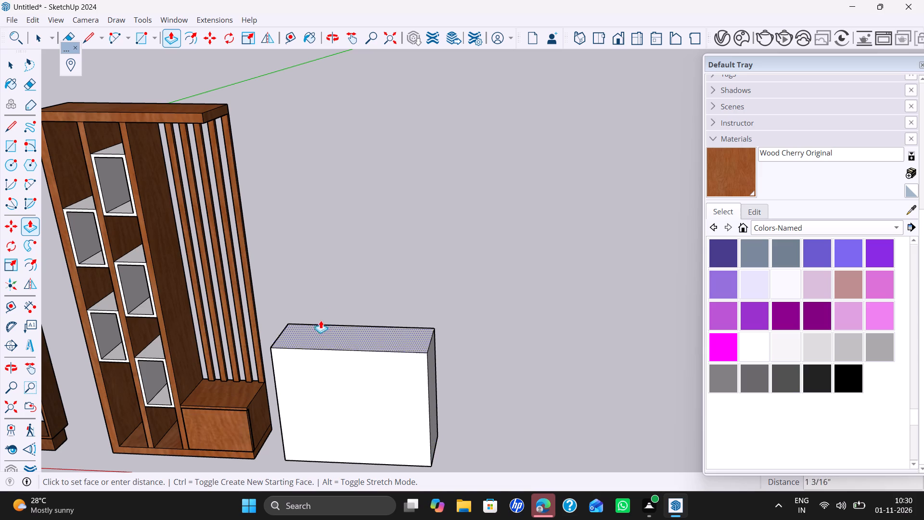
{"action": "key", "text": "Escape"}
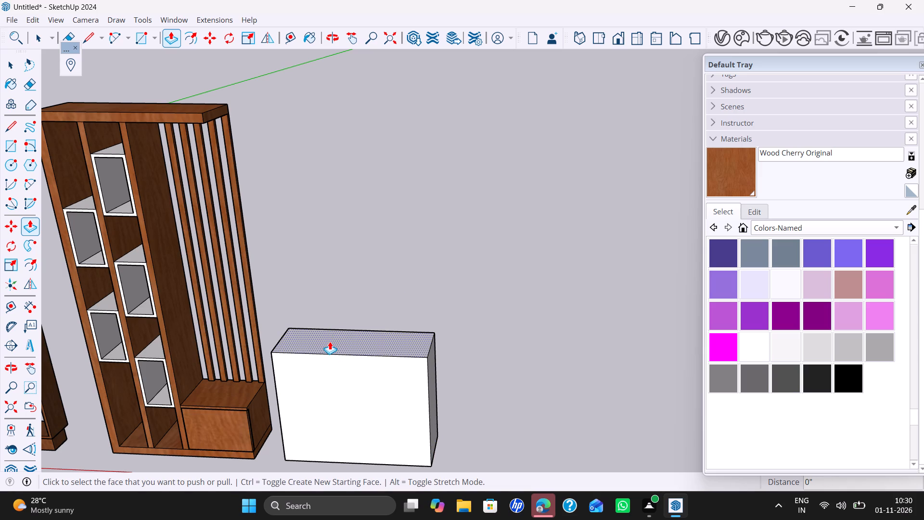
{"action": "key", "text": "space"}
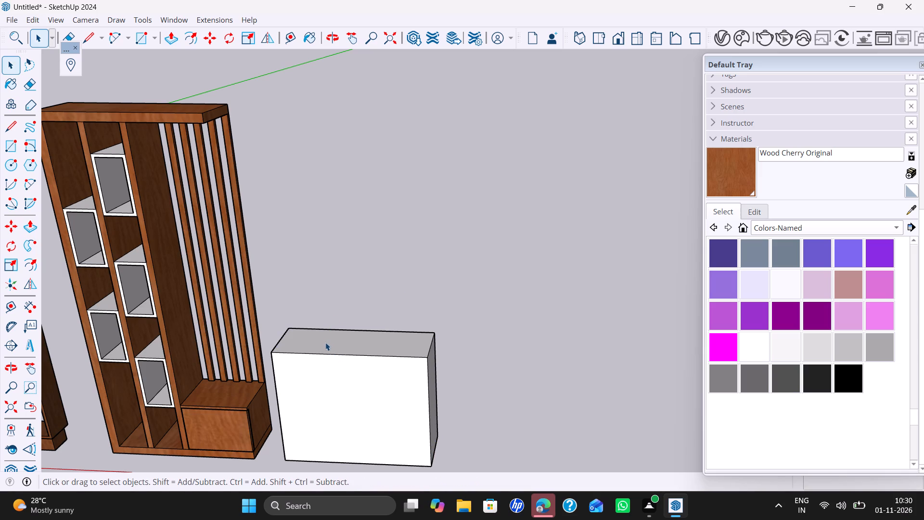
Draw a 3' by 4' upright rectangle rising from the rear top edge of the new box.
{"action": "key", "text": "r"}
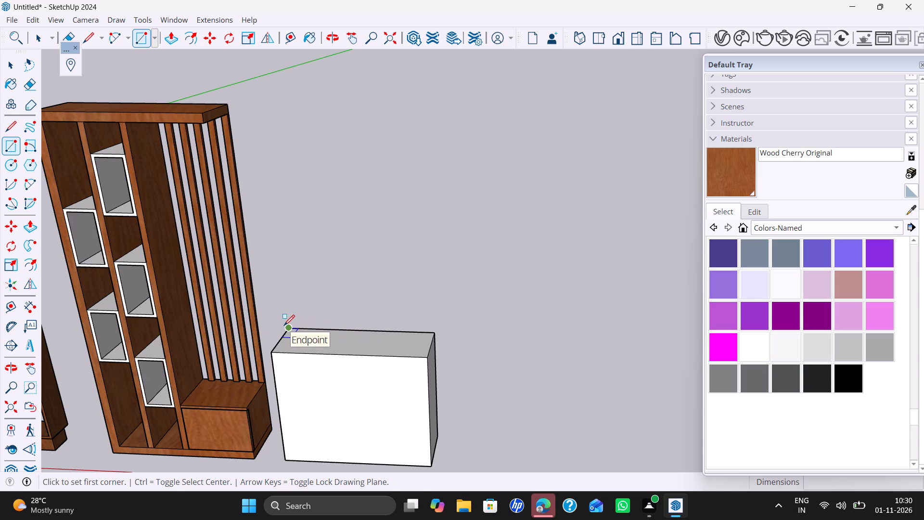
{"action": "left_click", "coordinate": [287, 327]}
{"action": "scroll", "coordinate": [359, 337], "scroll_direction": "down", "scroll_amount": 3}
{"action": "middle_click_drag", "start_coordinate": [394, 338], "coordinate": [395, 282]}
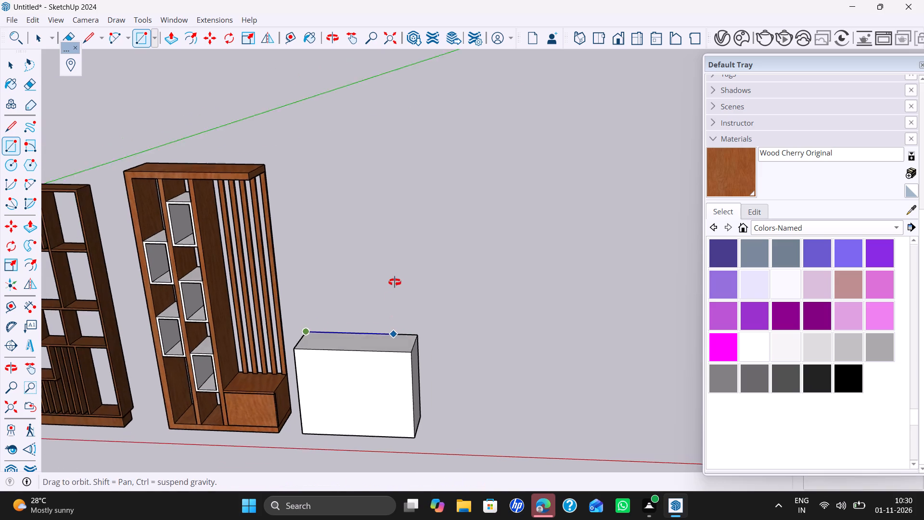
{"action": "middle_click_drag", "start_coordinate": [395, 282], "coordinate": [404, 264]}
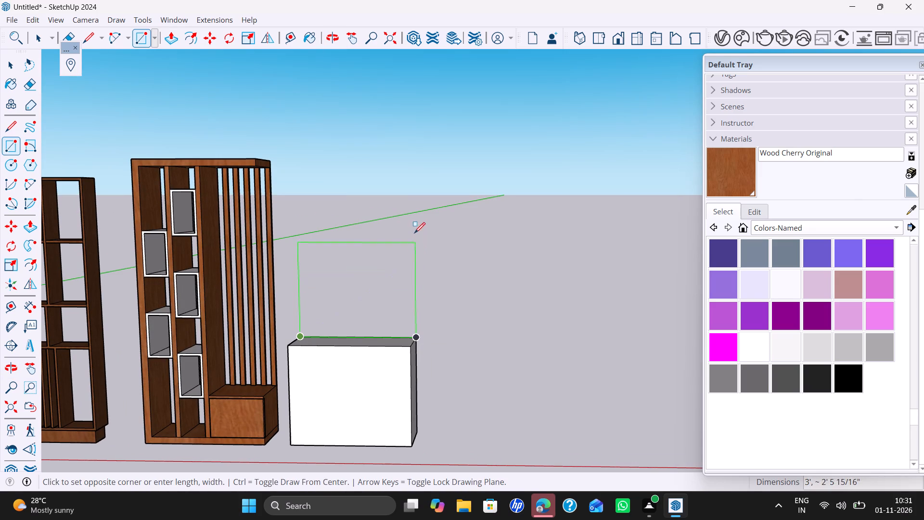
{"action": "middle_click_drag", "start_coordinate": [404, 207], "coordinate": [404, 260]}
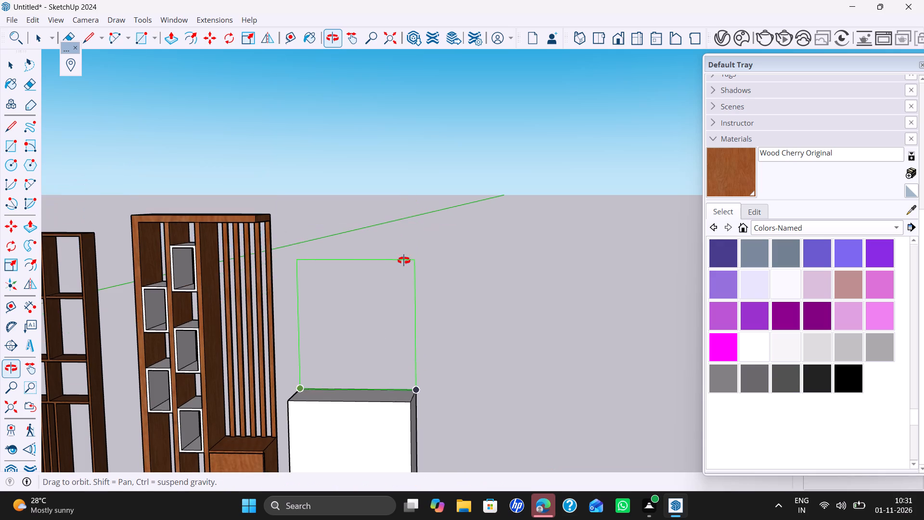
{"action": "middle_click_drag", "start_coordinate": [404, 260], "coordinate": [408, 234]}
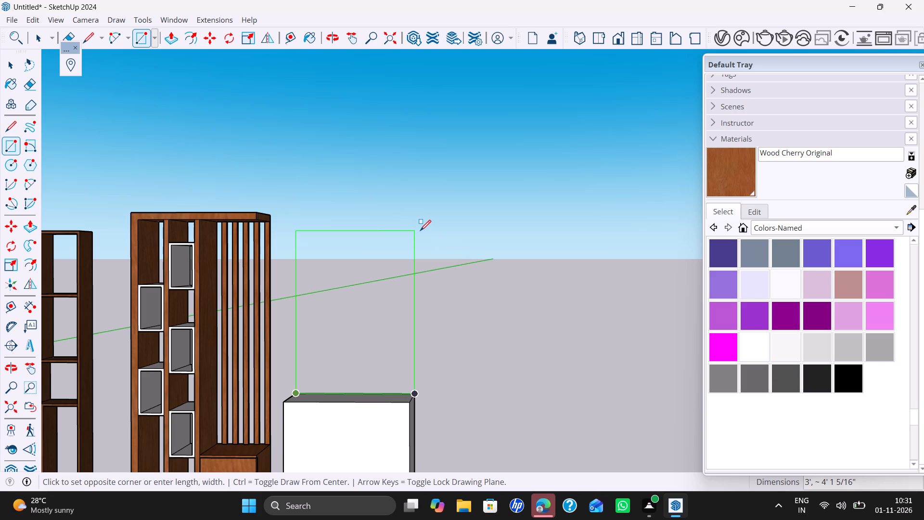
{"action": "key", "text": "3"}
{"action": "key", "text": "comma"}
{"action": "key", "text": "BackSpace"}
{"action": "key", "text": "apostrophe"}
{"action": "key", "text": "comma"}
{"action": "type", "text": "4'"}
{"action": "key", "text": "Return"}
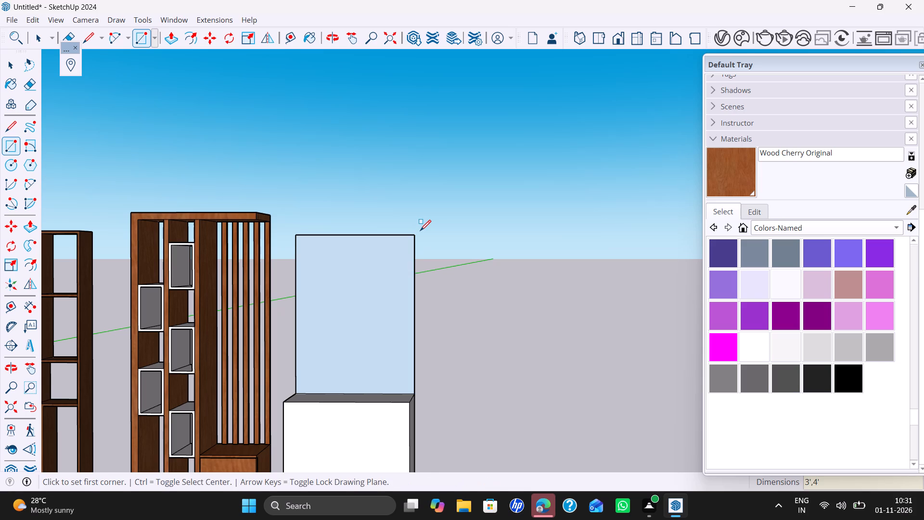
Push/Pull the upright rectangle forward 1' so it is flush with the front of the base box.
{"action": "key", "text": "space"}
{"action": "key", "text": "p"}
{"action": "left_click", "coordinate": [384, 296]}
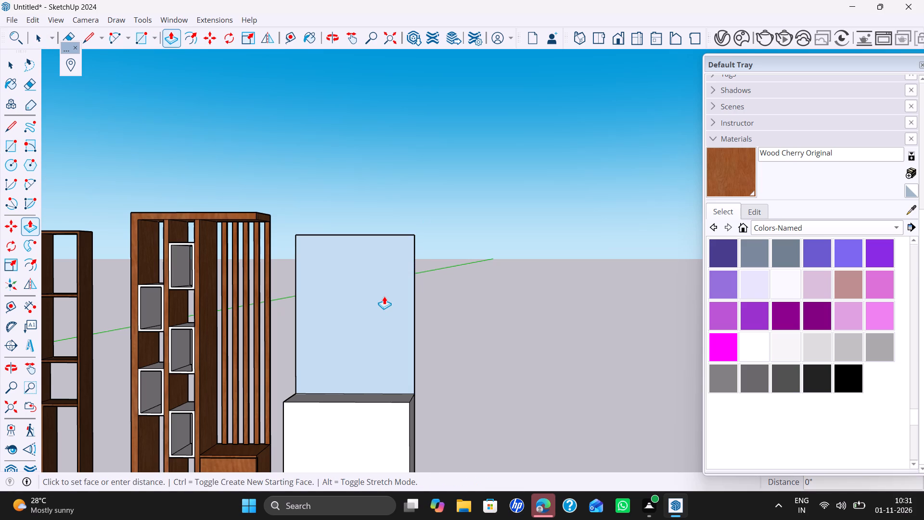
{"action": "left_click", "coordinate": [410, 423]}
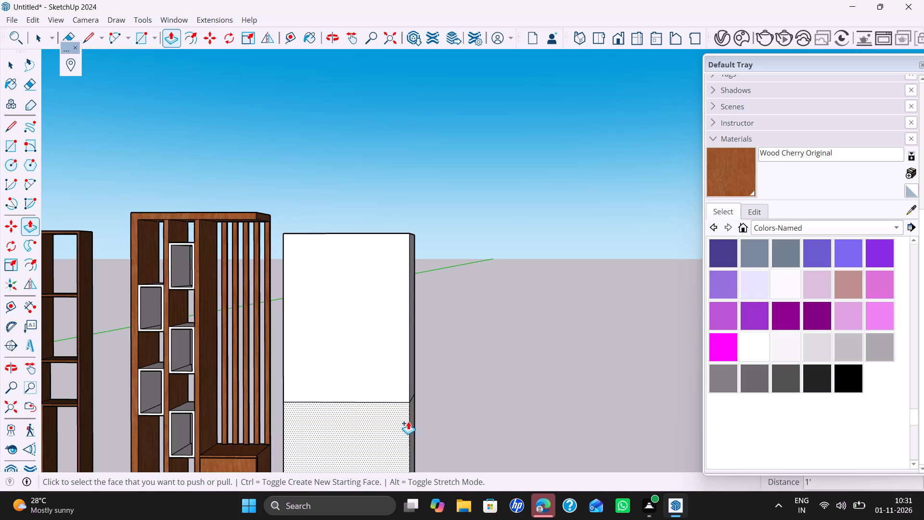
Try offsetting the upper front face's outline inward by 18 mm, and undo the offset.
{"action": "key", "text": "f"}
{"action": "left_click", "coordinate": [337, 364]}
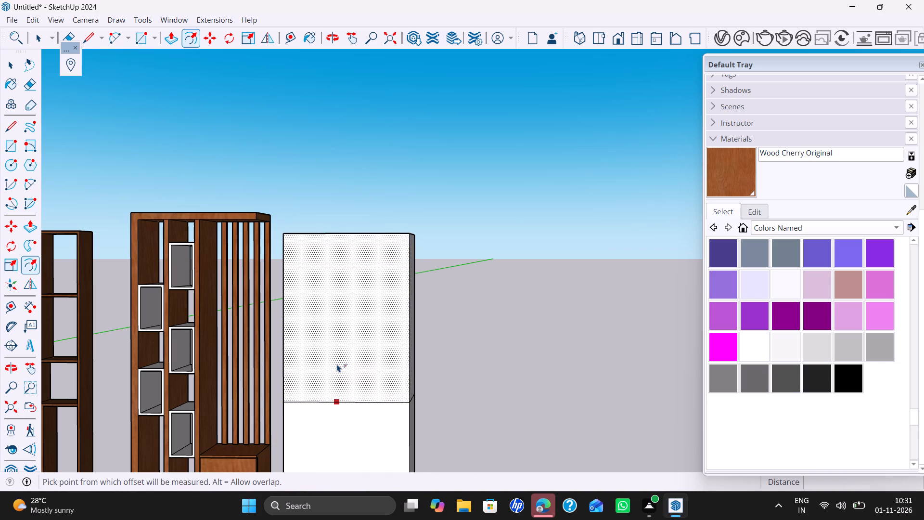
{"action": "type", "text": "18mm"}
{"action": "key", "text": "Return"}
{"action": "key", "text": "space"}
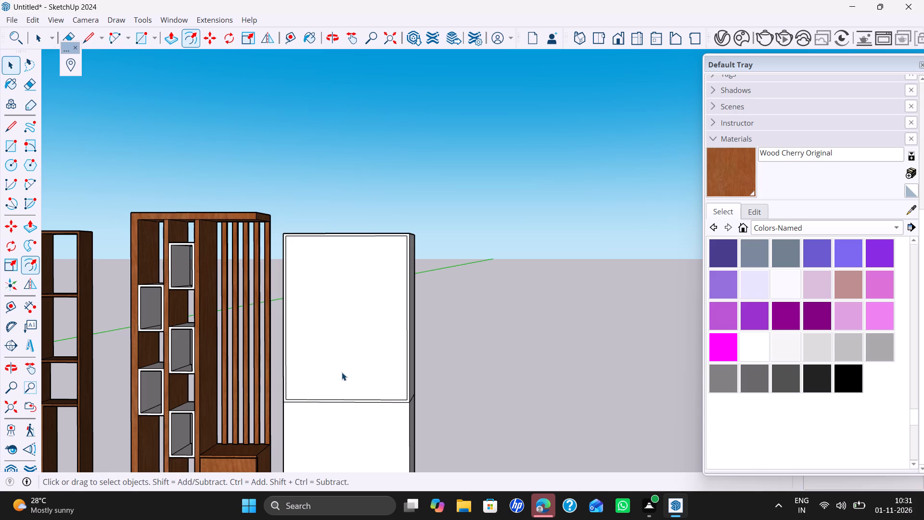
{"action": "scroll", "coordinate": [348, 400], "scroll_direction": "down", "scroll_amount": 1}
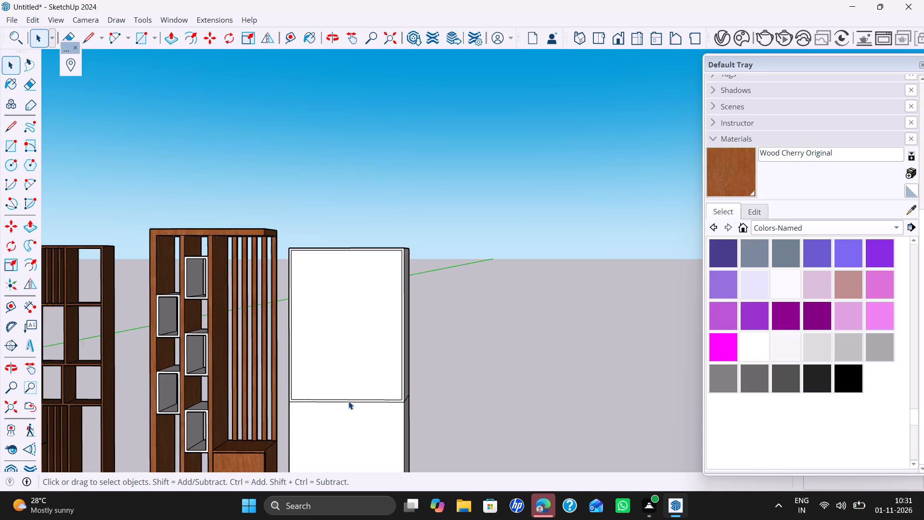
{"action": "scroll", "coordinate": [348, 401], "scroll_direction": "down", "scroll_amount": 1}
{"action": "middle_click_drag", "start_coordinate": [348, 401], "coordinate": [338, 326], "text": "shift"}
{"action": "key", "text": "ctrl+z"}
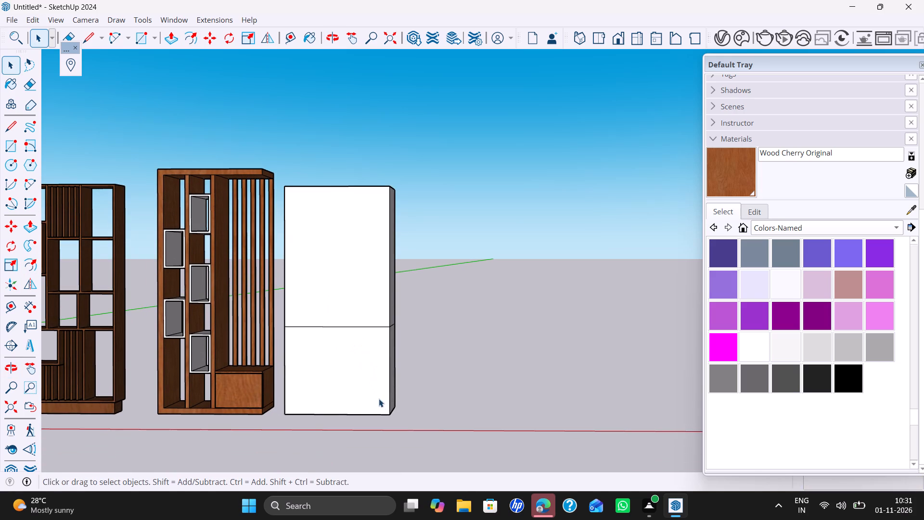
Copy the upper and lower right vertical edges of the front 1' inward to divide it into two columns.
{"action": "left_click", "coordinate": [391, 407]}
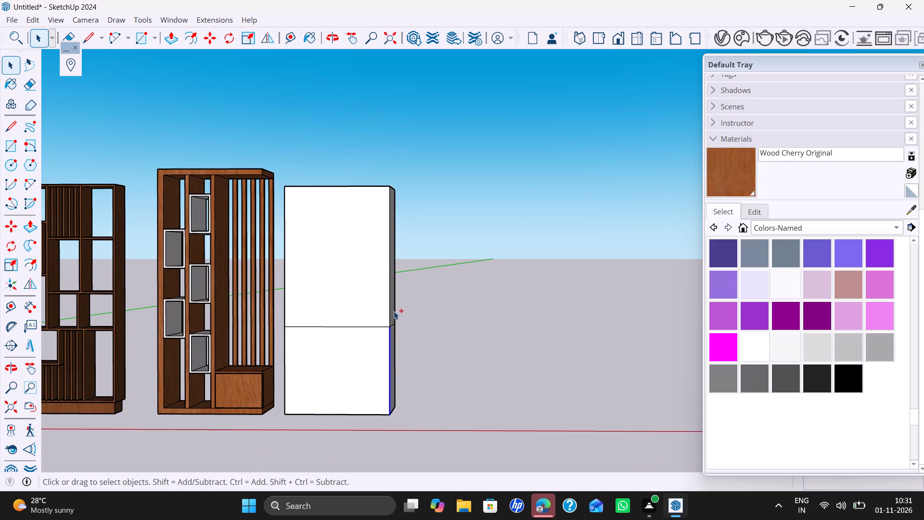
{"action": "left_click", "coordinate": [390, 301], "text": "ctrl"}
{"action": "key", "text": "m"}
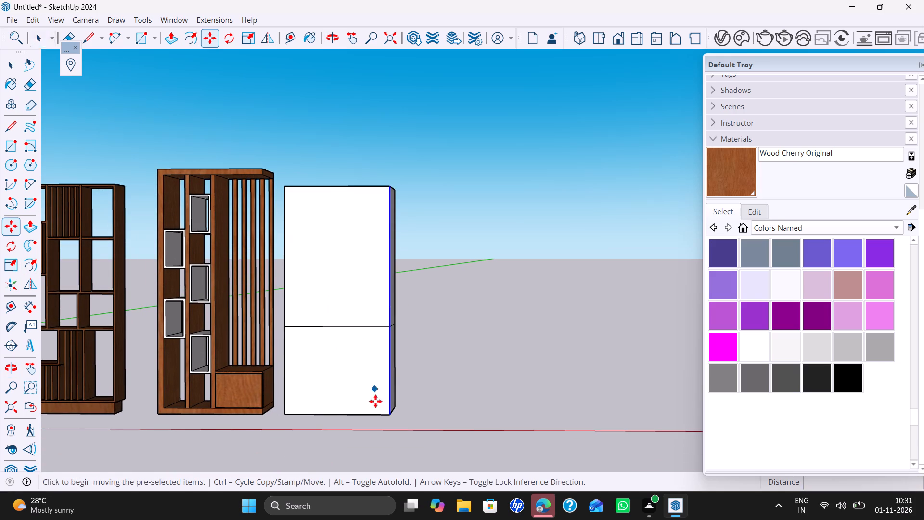
{"action": "left_click", "coordinate": [389, 417]}
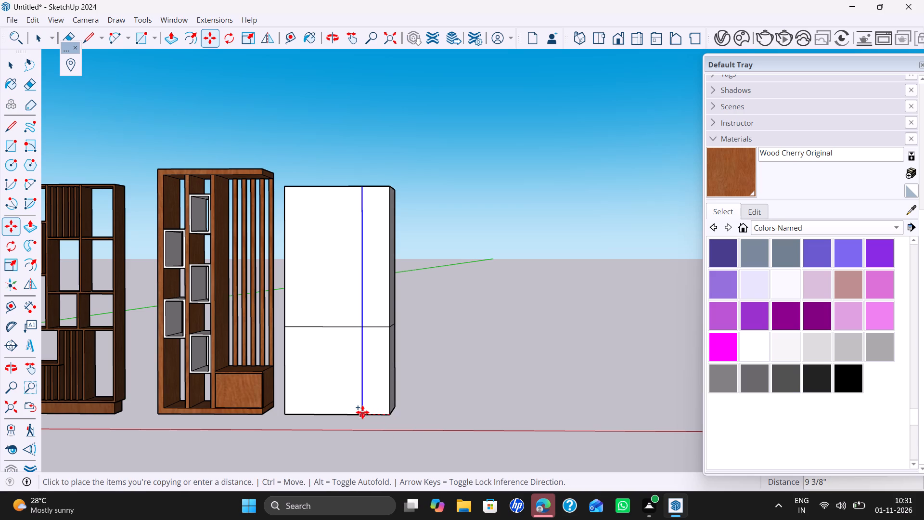
{"action": "type", "text": "18"}
{"action": "key", "text": "BackSpace"}
{"action": "key", "text": "BackSpace"}
{"action": "type", "text": "1'"}
{"action": "key", "text": "Return"}
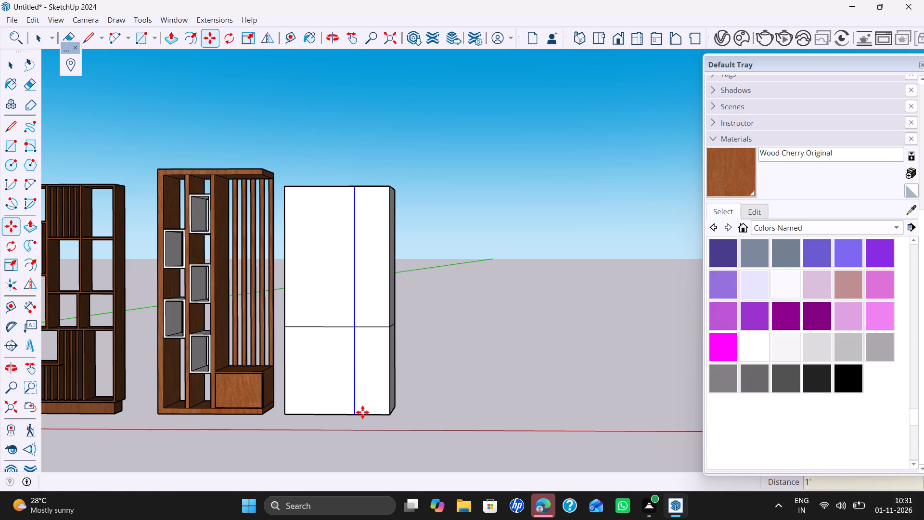
{"action": "left_click", "coordinate": [353, 412], "text": "ctrl"}
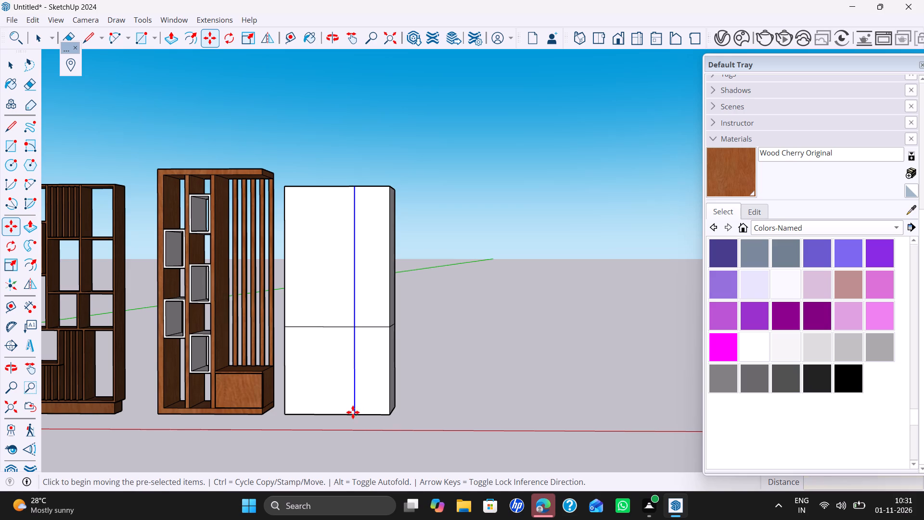
{"action": "key", "text": "Escape"}
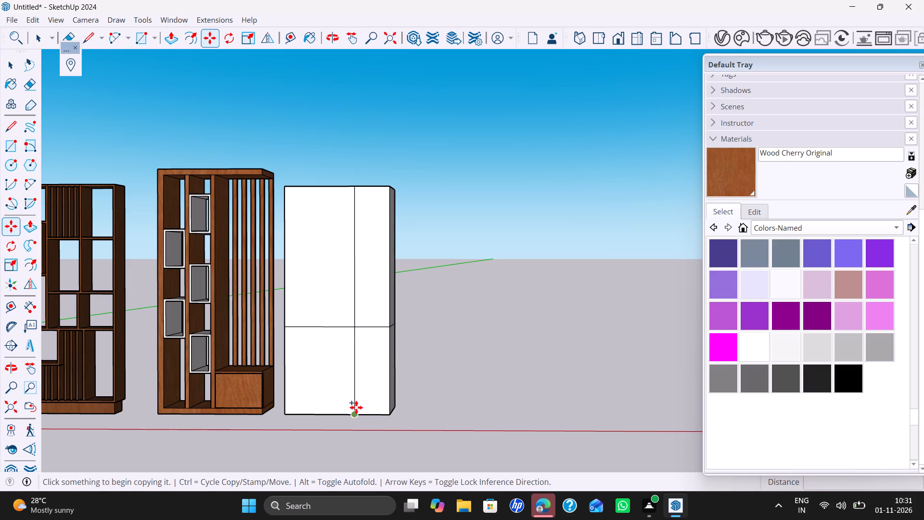
Offset the outlines of the upper wide, upper narrow and lower narrow front faces inward by 18 mm.
{"action": "key", "text": "f"}
{"action": "left_click", "coordinate": [298, 313]}
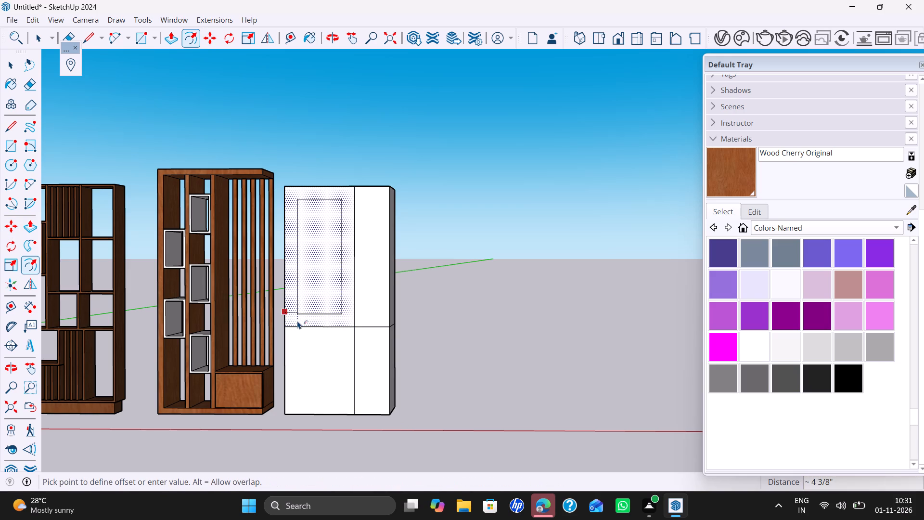
{"action": "type", "text": "18"}
{"action": "type", "text": "mm"}
{"action": "key", "text": "Return"}
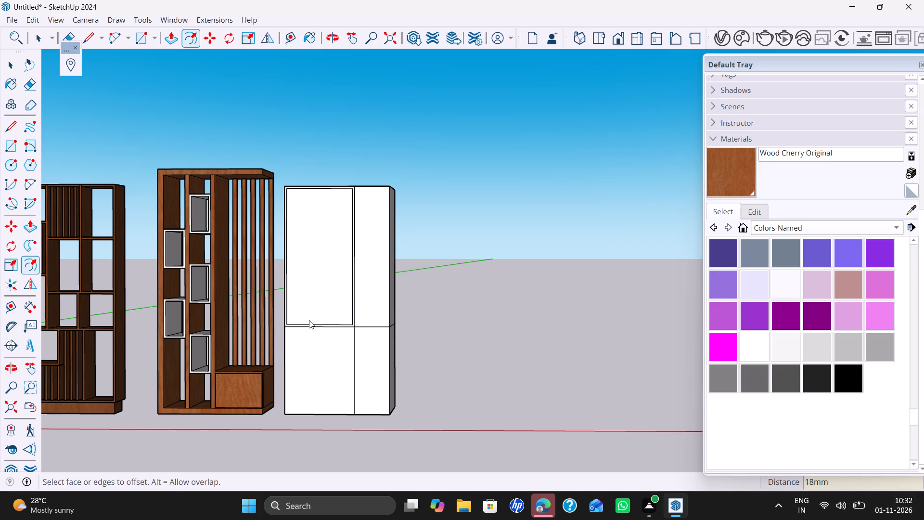
{"action": "double_click", "coordinate": [372, 288]}
{"action": "double_click", "coordinate": [359, 351]}
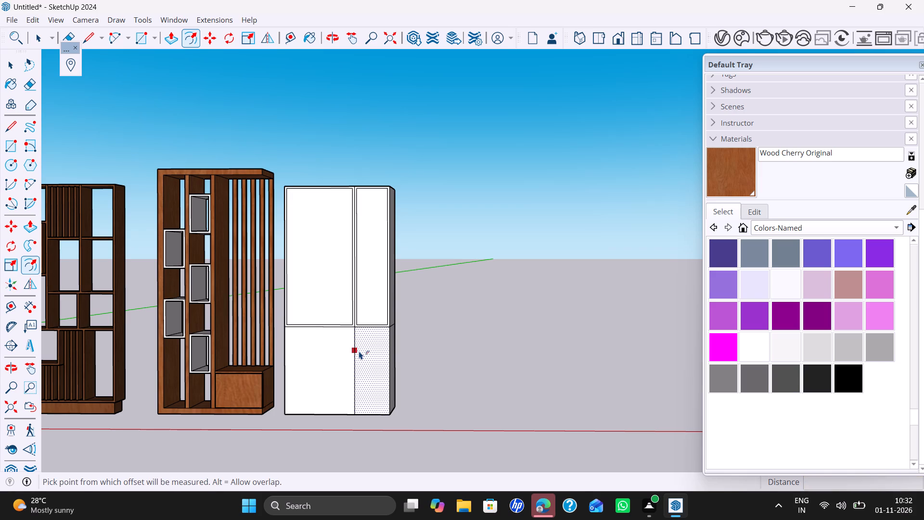
{"action": "key", "text": "space"}
Erase the horizontal dividing line between the upper and lower faces of the narrow column.
{"action": "scroll", "coordinate": [345, 320], "scroll_direction": "up", "scroll_amount": 4}
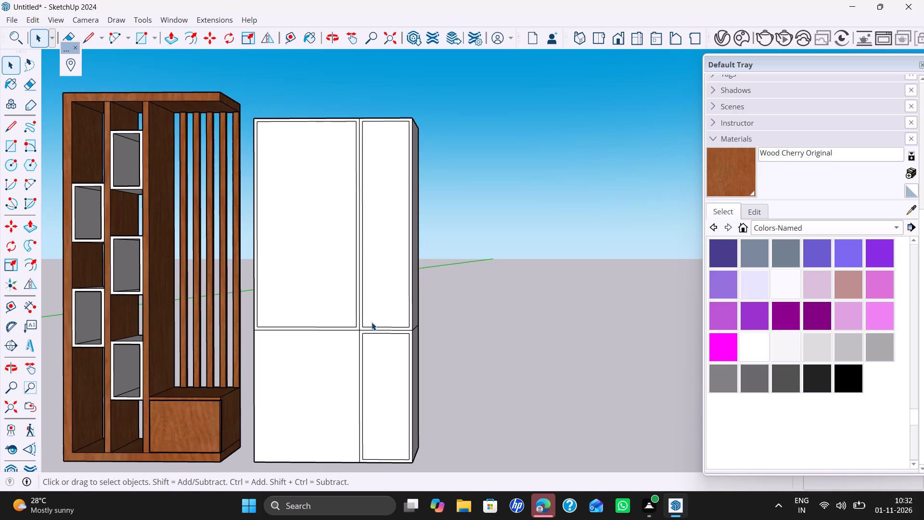
{"action": "scroll", "coordinate": [372, 322], "scroll_direction": "up", "scroll_amount": 3}
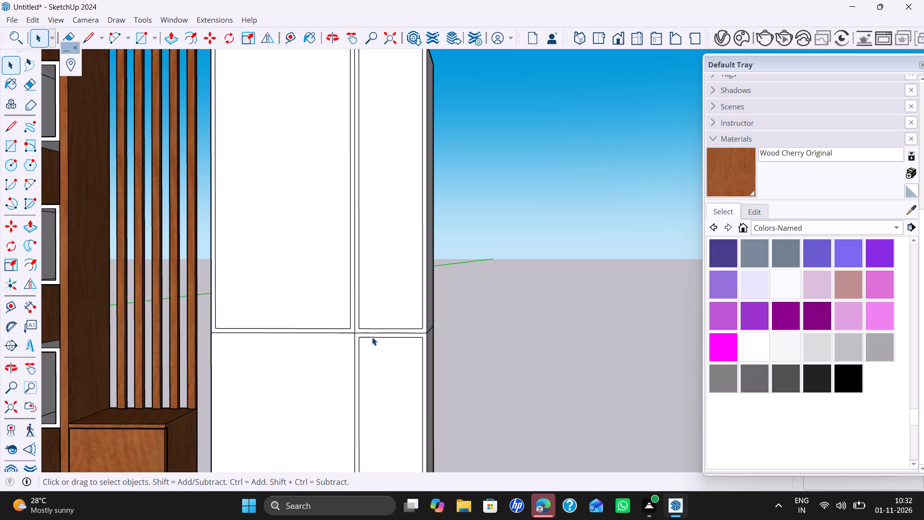
{"action": "key", "text": "e"}
{"action": "left_click", "coordinate": [379, 333]}
{"action": "key", "text": "space"}
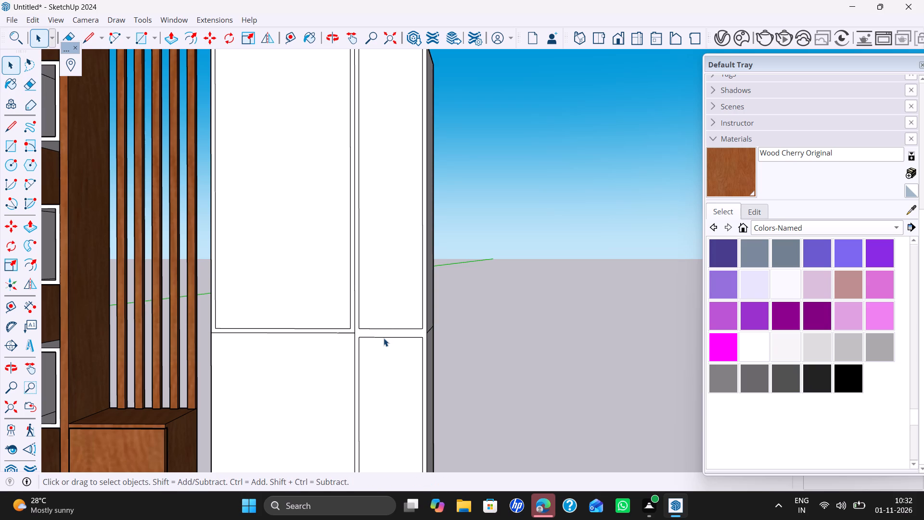
Move the top inset edge of the narrow column's lower panel vertically up onto the upper panel's bottom inset edge.
{"action": "left_click", "coordinate": [384, 338]}
{"action": "key", "text": "m"}
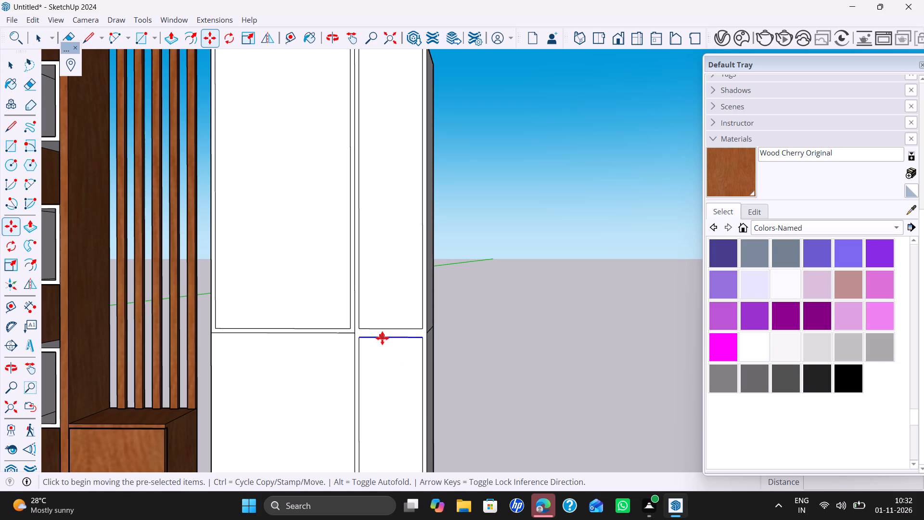
{"action": "left_click", "coordinate": [382, 338]}
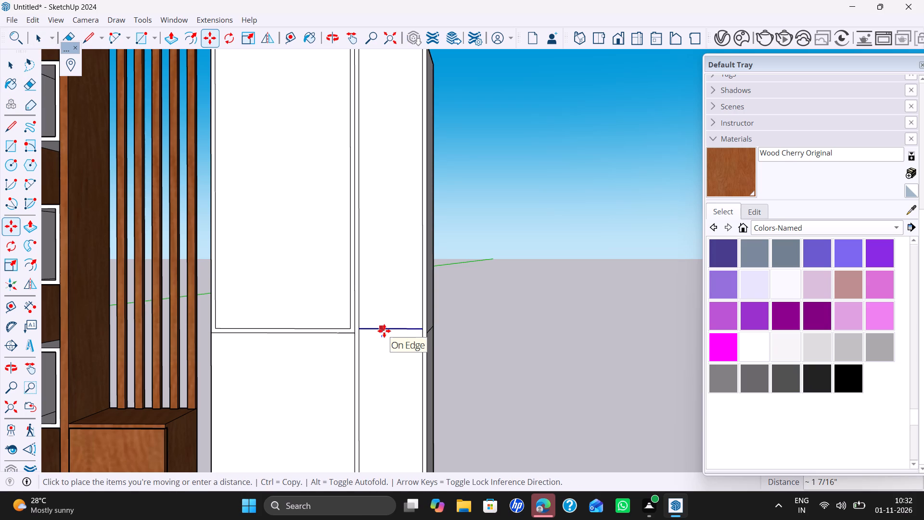
{"action": "key", "text": "Up"}
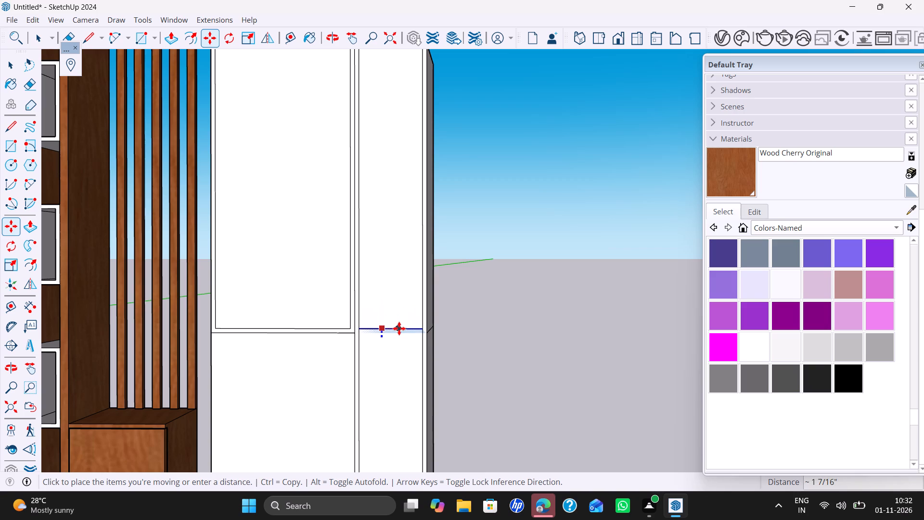
{"action": "left_click", "coordinate": [399, 330]}
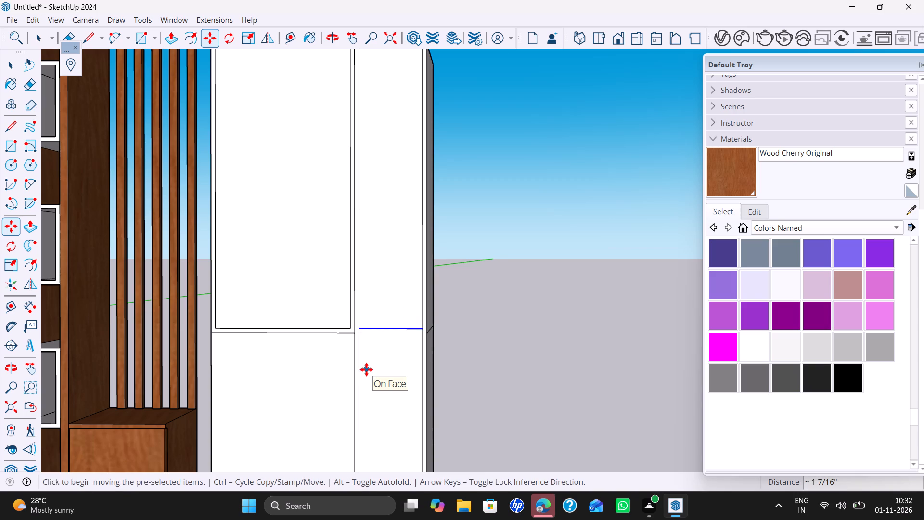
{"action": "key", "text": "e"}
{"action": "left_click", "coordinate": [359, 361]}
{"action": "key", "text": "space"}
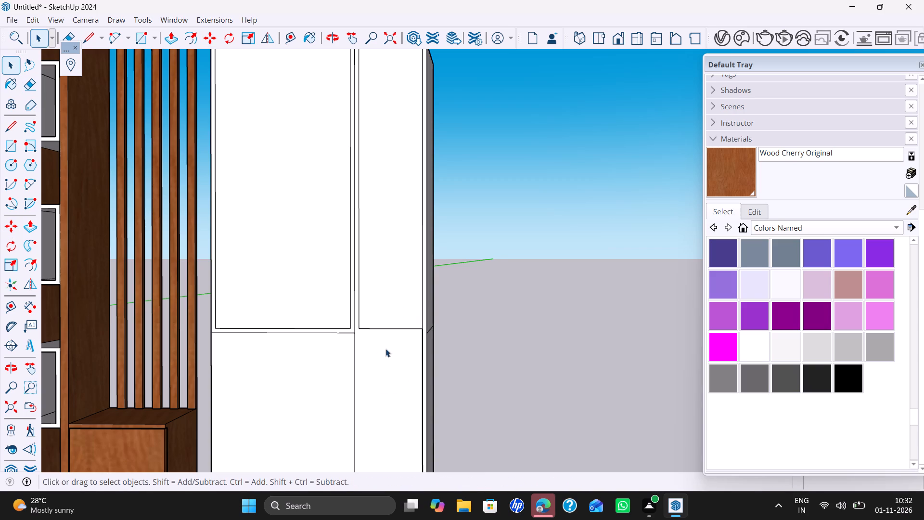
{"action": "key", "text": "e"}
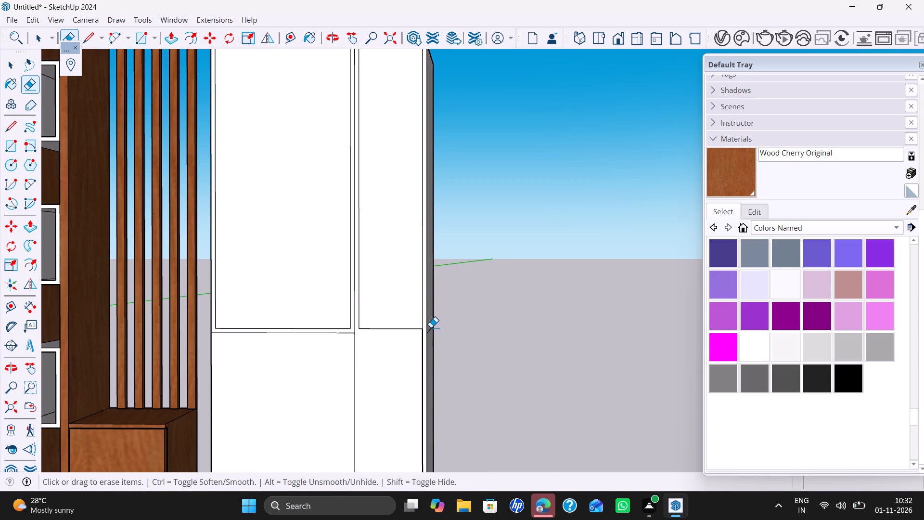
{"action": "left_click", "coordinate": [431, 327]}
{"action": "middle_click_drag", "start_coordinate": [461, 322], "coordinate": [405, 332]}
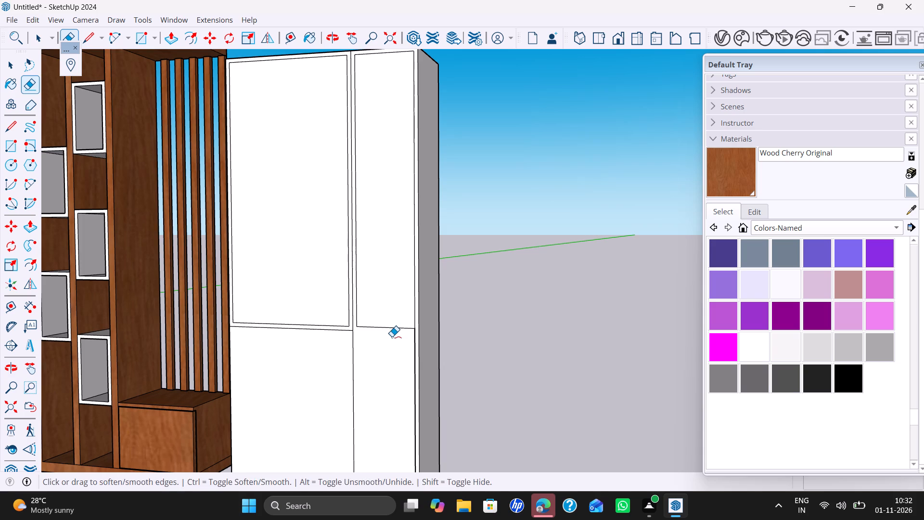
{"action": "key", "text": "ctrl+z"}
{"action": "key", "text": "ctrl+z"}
Erase the horizontal inset edge crossing the narrow column, and the horizontal dividing lines on the cabinet's adjoining side and back faces.
{"action": "left_click", "coordinate": [384, 327]}
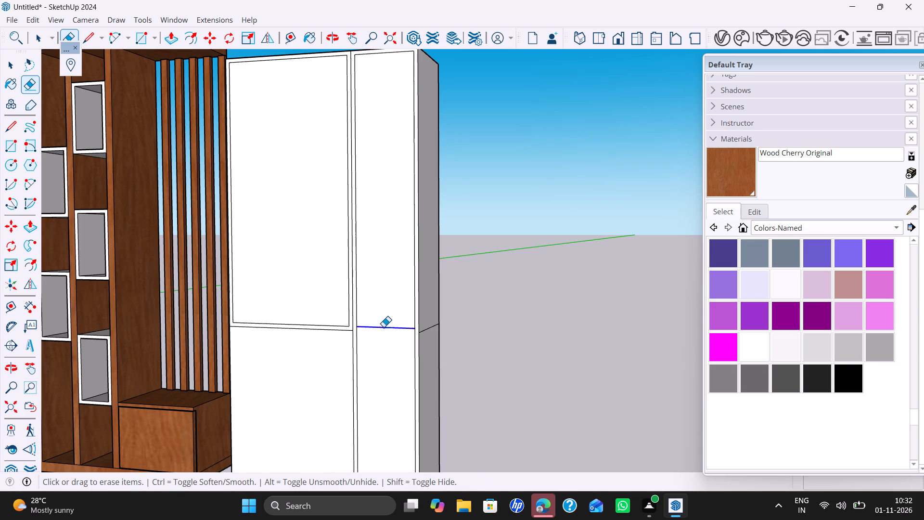
{"action": "left_click", "coordinate": [425, 330]}
{"action": "middle_click_drag", "start_coordinate": [446, 332], "coordinate": [86, 374]}
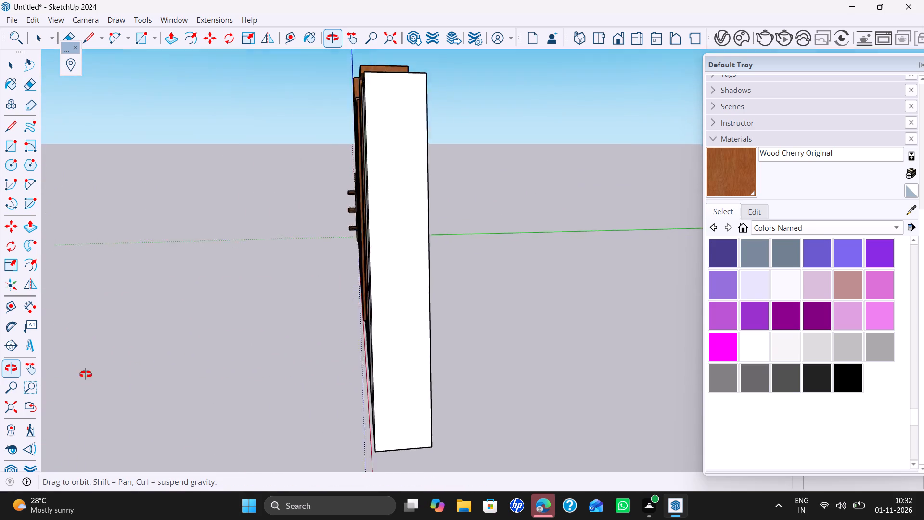
{"action": "middle_click_drag", "start_coordinate": [86, 374], "coordinate": [13, 352]}
{"action": "middle_click_drag", "start_coordinate": [435, 350], "coordinate": [405, 343]}
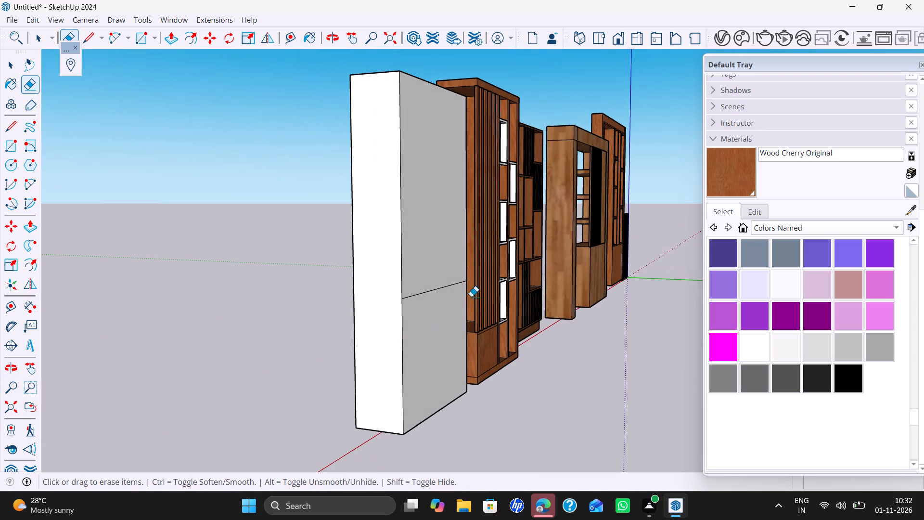
{"action": "left_click_drag", "start_coordinate": [441, 287], "coordinate": [435, 287]}
Move the right inset edge of the upper wide panel sideways onto the column dividing edge.
{"action": "middle_click_drag", "start_coordinate": [389, 318], "coordinate": [586, 347]}
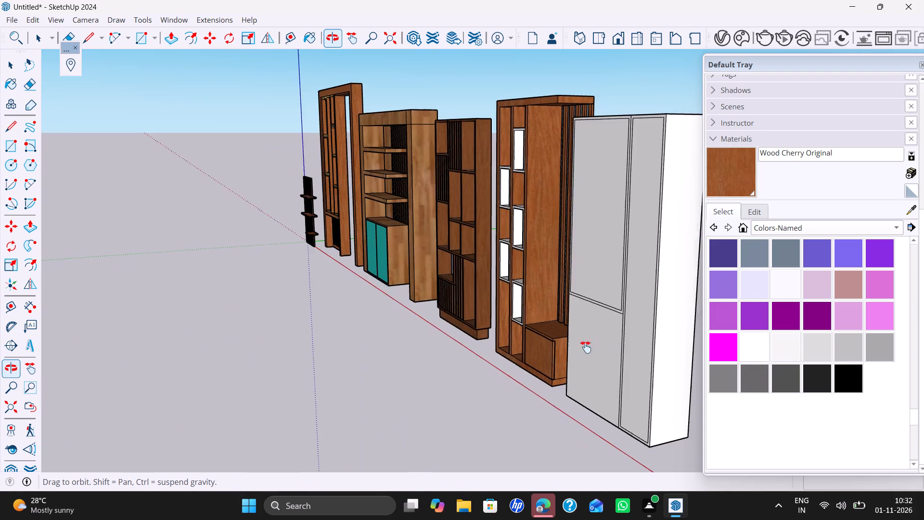
{"action": "middle_click_drag", "start_coordinate": [586, 347], "coordinate": [460, 348]}
{"action": "middle_click_drag", "start_coordinate": [489, 349], "coordinate": [476, 362]}
{"action": "middle_click_drag", "start_coordinate": [494, 362], "coordinate": [589, 364]}
{"action": "middle_click_drag", "start_coordinate": [552, 355], "coordinate": [464, 364], "text": "shift"}
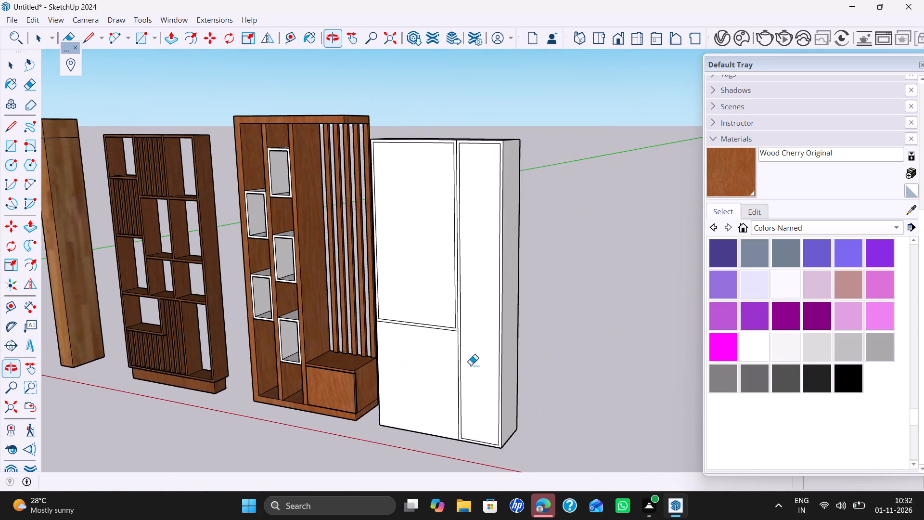
{"action": "middle_click_drag", "start_coordinate": [473, 365], "coordinate": [554, 365]}
{"action": "middle_click_drag", "start_coordinate": [549, 352], "coordinate": [522, 363], "text": "shift"}
{"action": "scroll", "coordinate": [512, 331], "scroll_direction": "up", "scroll_amount": 1}
{"action": "key", "text": "space"}
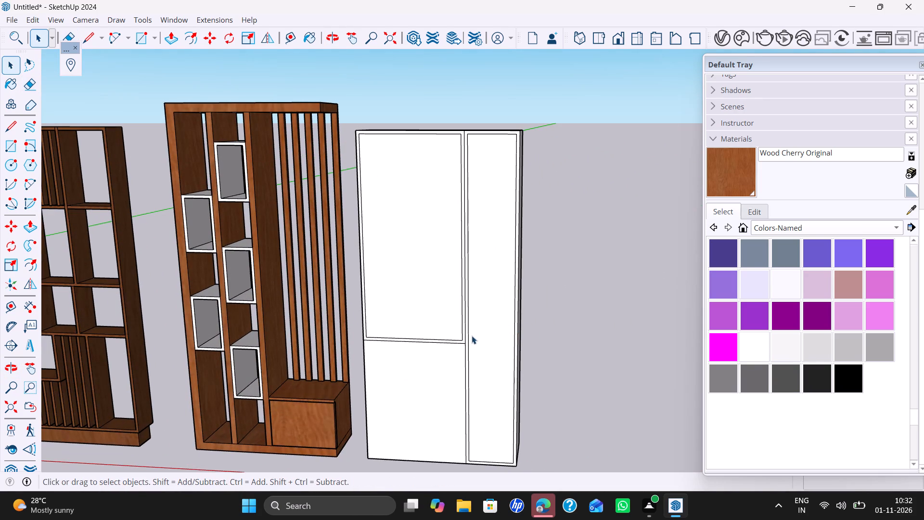
{"action": "scroll", "coordinate": [457, 338], "scroll_direction": "up", "scroll_amount": 3}
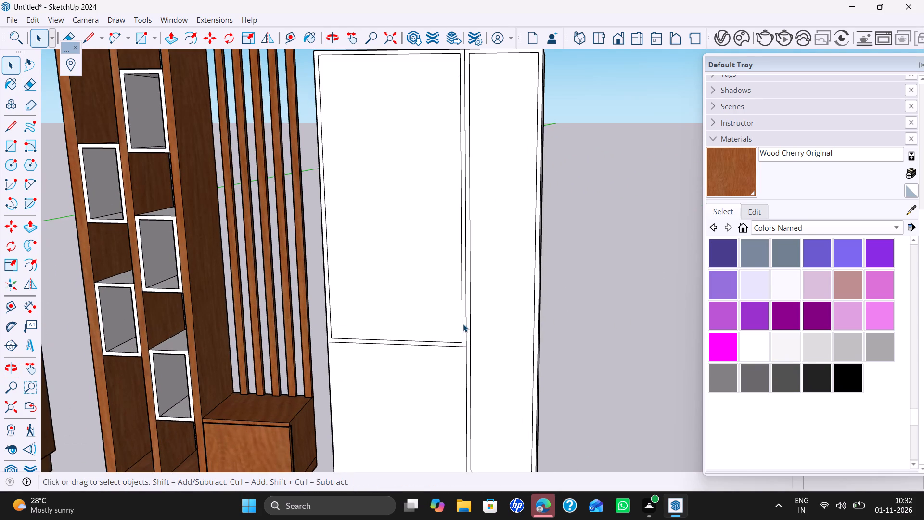
{"action": "left_click", "coordinate": [462, 322]}
{"action": "key", "text": "m"}
{"action": "scroll", "coordinate": [462, 326], "scroll_direction": "up", "scroll_amount": 5}
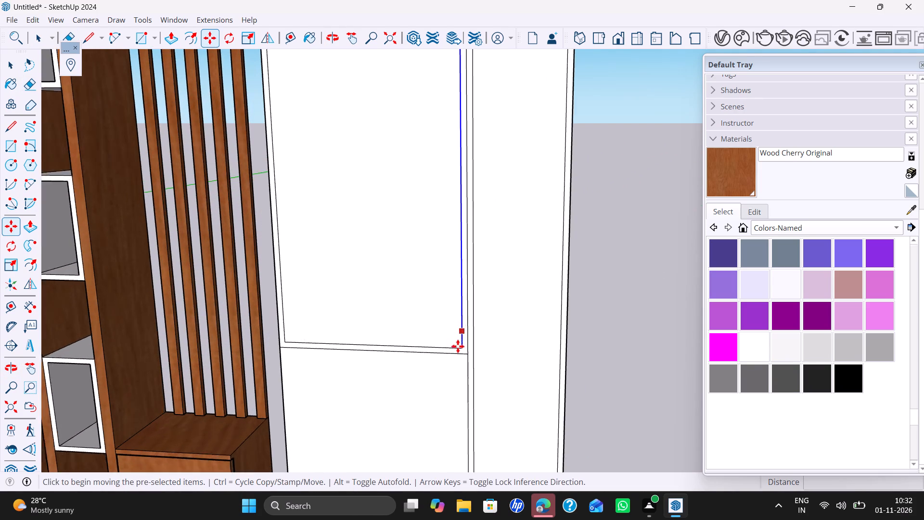
{"action": "left_click", "coordinate": [460, 314]}
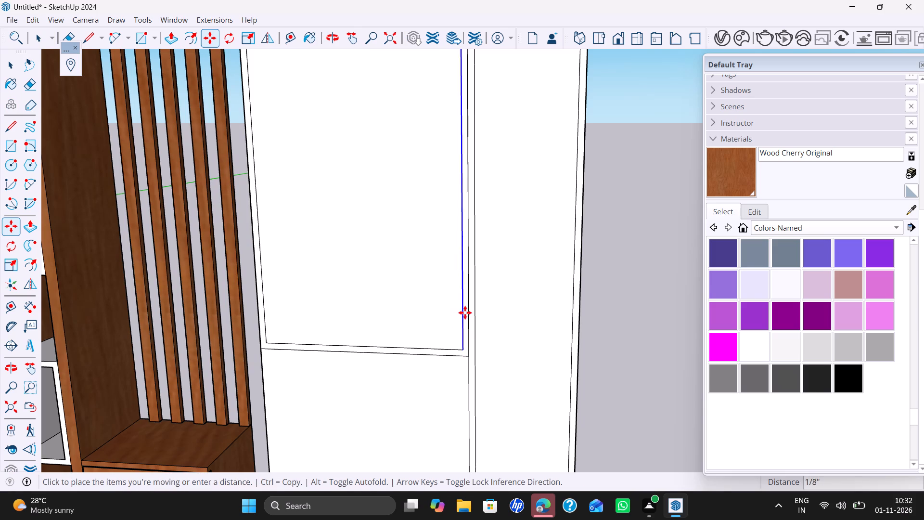
{"action": "left_click", "coordinate": [468, 312]}
{"action": "key", "text": "space"}
Draw a vertical line from the midpoint of the upper wide panel's bottom inset edge to its top inset edge.
{"action": "key", "text": "l"}
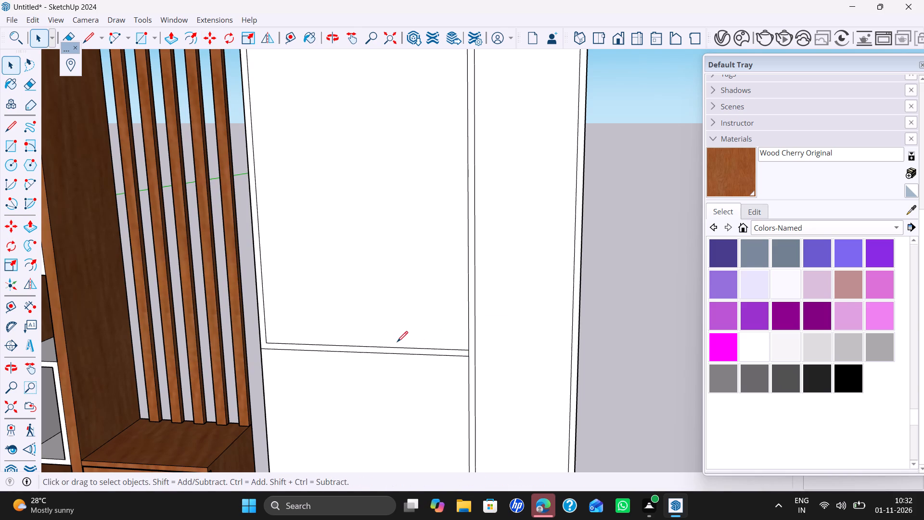
{"action": "left_click", "coordinate": [371, 344]}
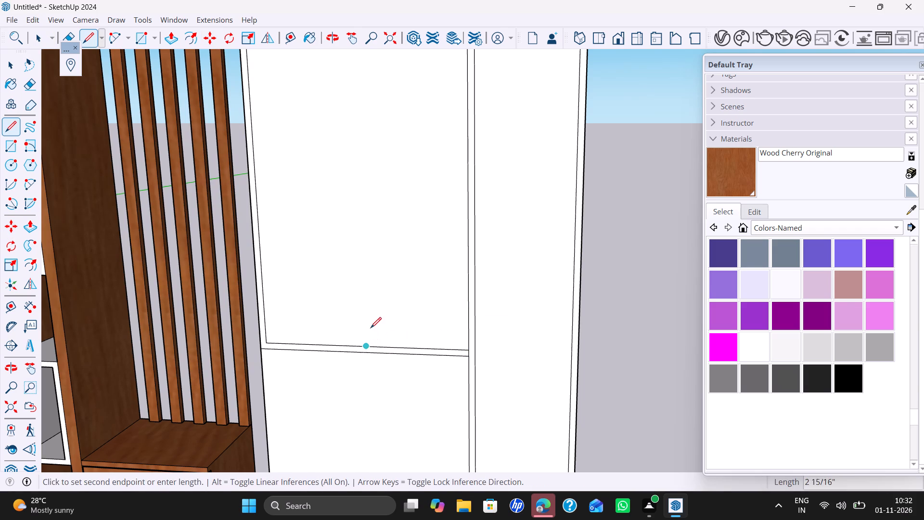
{"action": "scroll", "coordinate": [370, 319], "scroll_direction": "down", "scroll_amount": 5}
{"action": "scroll", "coordinate": [369, 232], "scroll_direction": "down", "scroll_amount": 1}
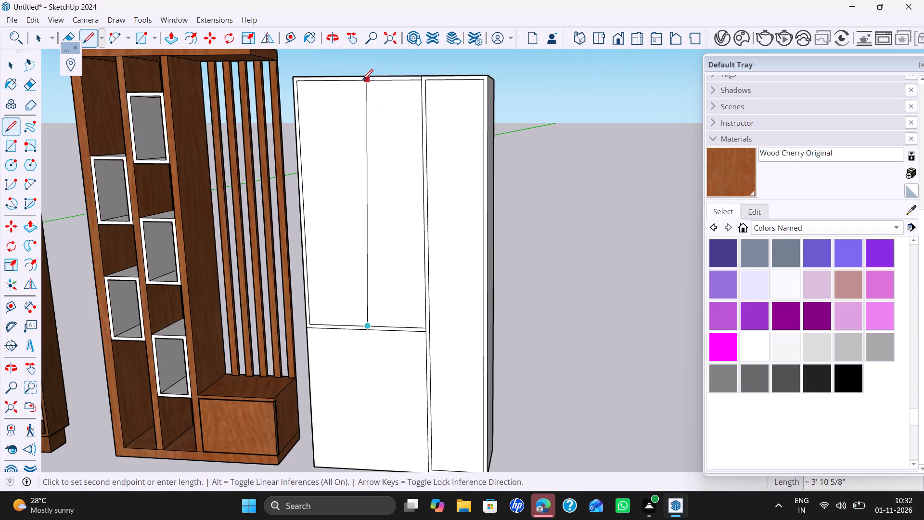
{"action": "left_click", "coordinate": [356, 80]}
{"action": "key", "text": "space"}
Move the upper wide panel's vertical centre line 9 mm to the right.
{"action": "left_click", "coordinate": [359, 167]}
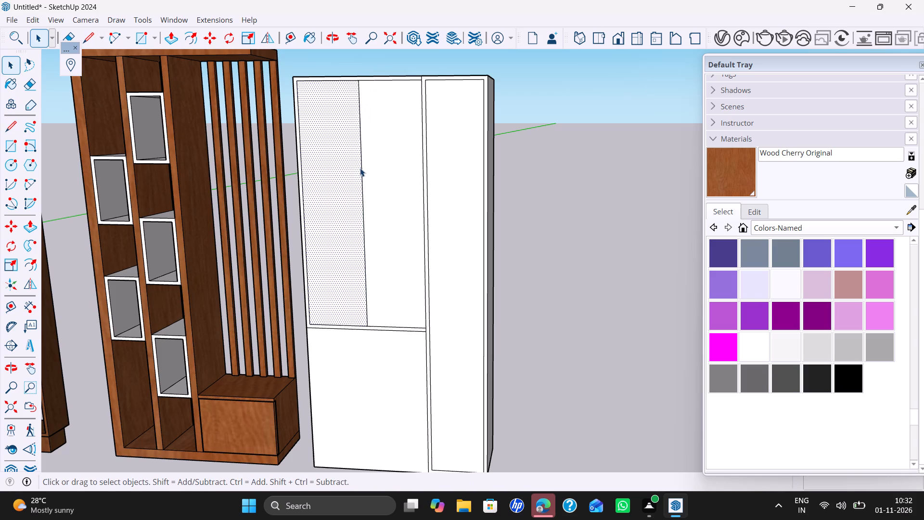
{"action": "left_click", "coordinate": [362, 174]}
{"action": "key", "text": "m"}
{"action": "scroll", "coordinate": [363, 330], "scroll_direction": "up", "scroll_amount": 1}
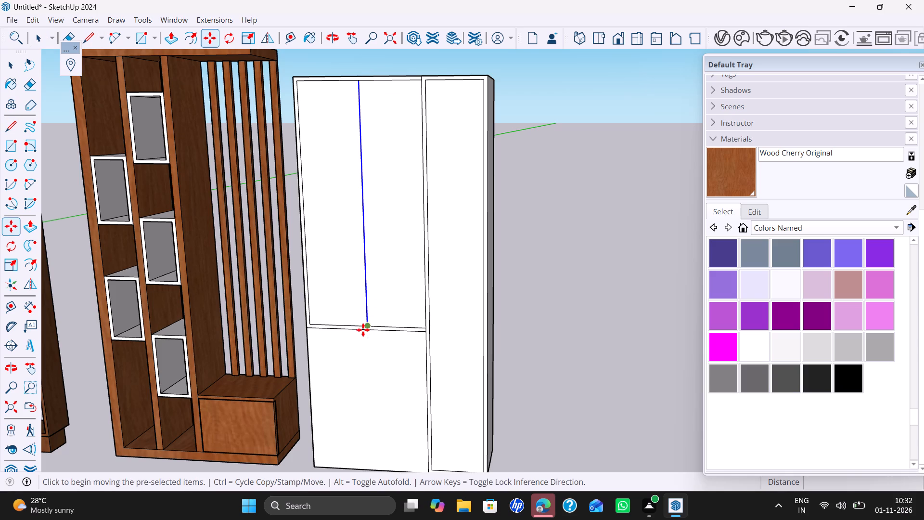
{"action": "scroll", "coordinate": [363, 330], "scroll_direction": "up", "scroll_amount": 1}
{"action": "left_click", "coordinate": [366, 326]}
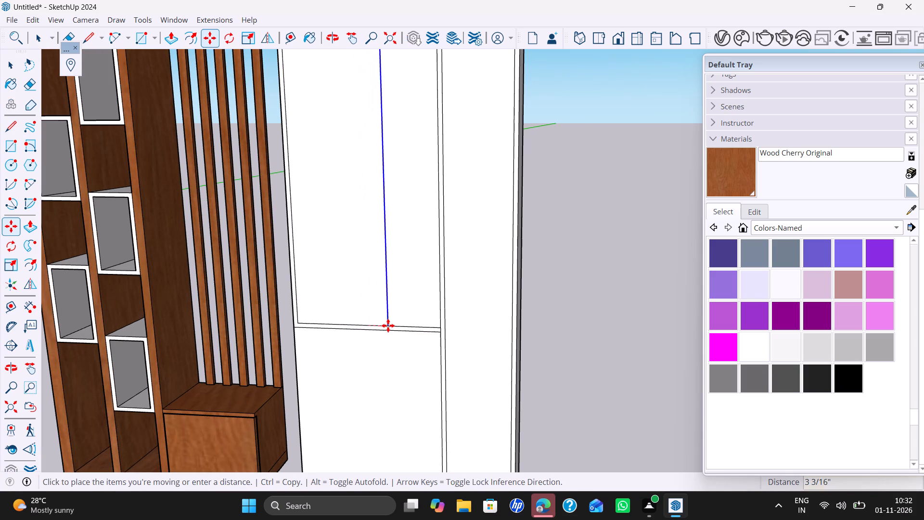
{"action": "key", "text": "8"}
{"action": "key", "text": "BackSpace"}
{"action": "type", "text": "89"}
{"action": "key", "text": "BackSpace"}
{"action": "key", "text": "BackSpace"}
{"action": "key", "text": "9"}
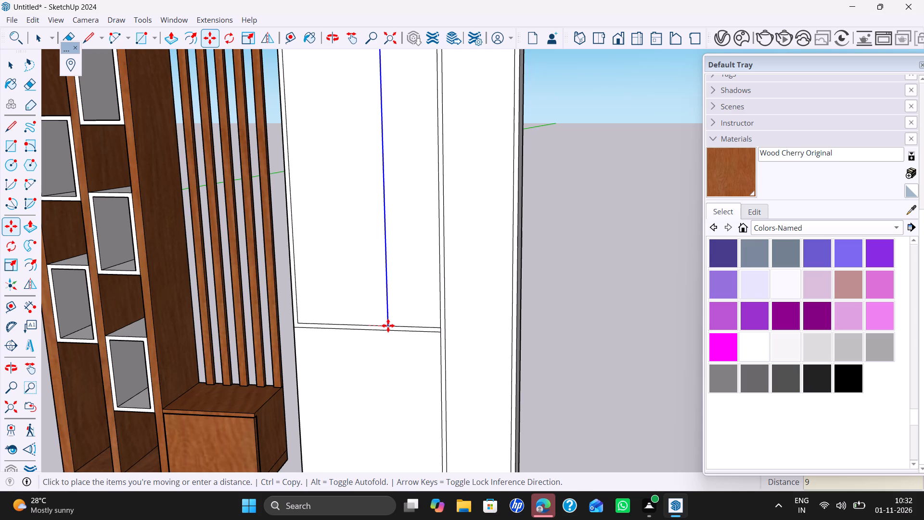
{"action": "type", "text": "mm"}
{"action": "key", "text": "Return"}
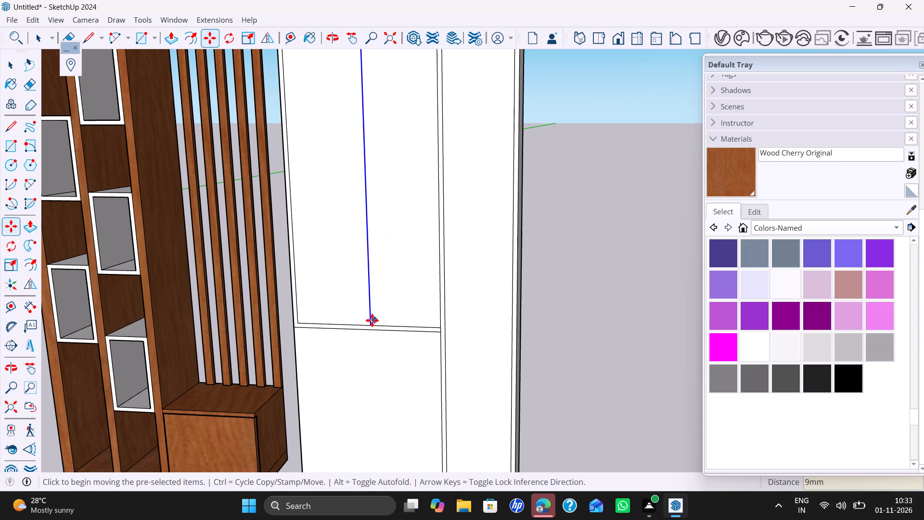
Copy the shifted vertical line 18 mm to the left to form the upper panel's central divider.
{"action": "left_click", "coordinate": [370, 324]}
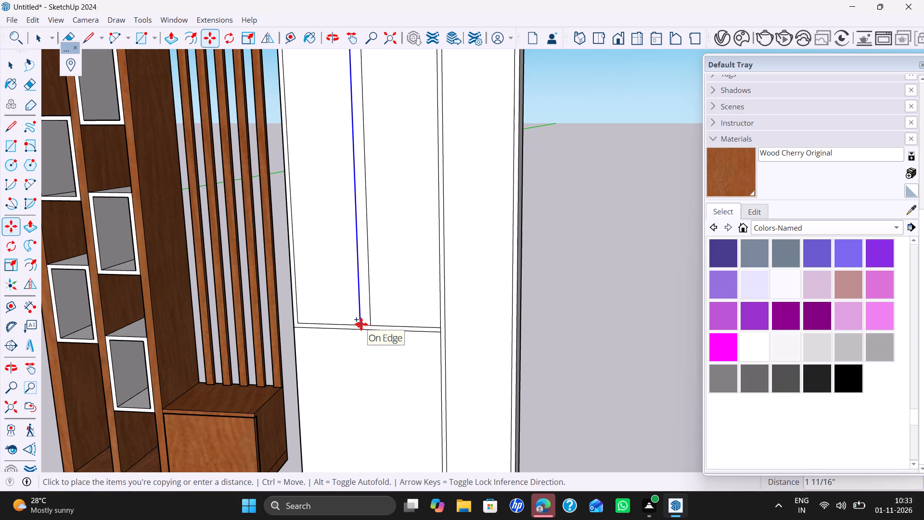
{"action": "type", "text": "18"}
{"action": "type", "text": "mm"}
{"action": "key", "text": "Return"}
{"action": "key", "text": "space"}
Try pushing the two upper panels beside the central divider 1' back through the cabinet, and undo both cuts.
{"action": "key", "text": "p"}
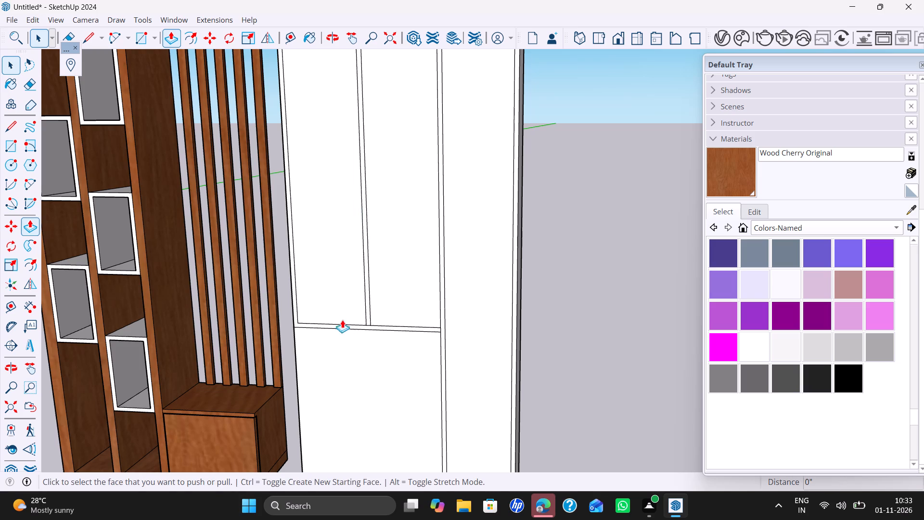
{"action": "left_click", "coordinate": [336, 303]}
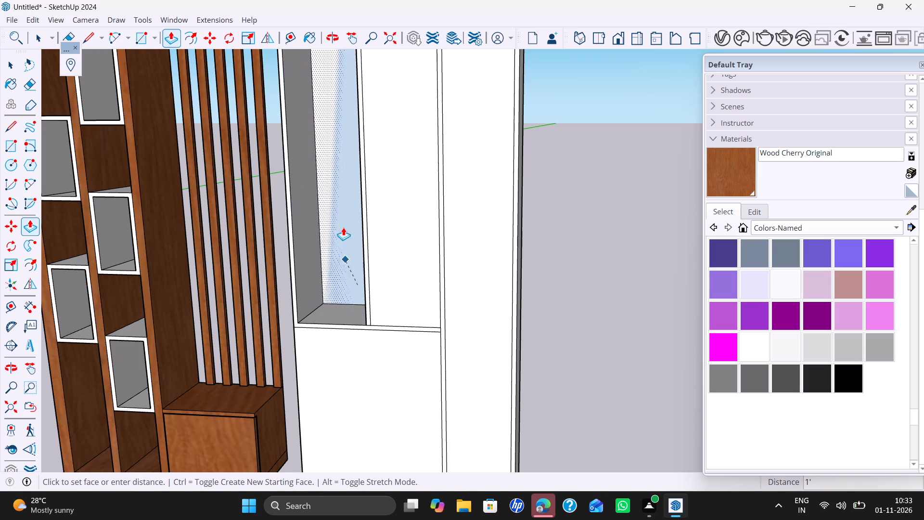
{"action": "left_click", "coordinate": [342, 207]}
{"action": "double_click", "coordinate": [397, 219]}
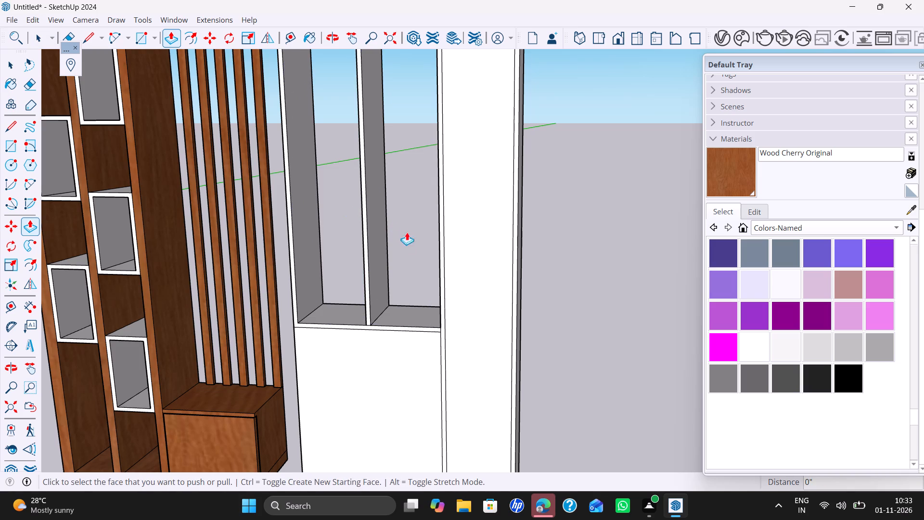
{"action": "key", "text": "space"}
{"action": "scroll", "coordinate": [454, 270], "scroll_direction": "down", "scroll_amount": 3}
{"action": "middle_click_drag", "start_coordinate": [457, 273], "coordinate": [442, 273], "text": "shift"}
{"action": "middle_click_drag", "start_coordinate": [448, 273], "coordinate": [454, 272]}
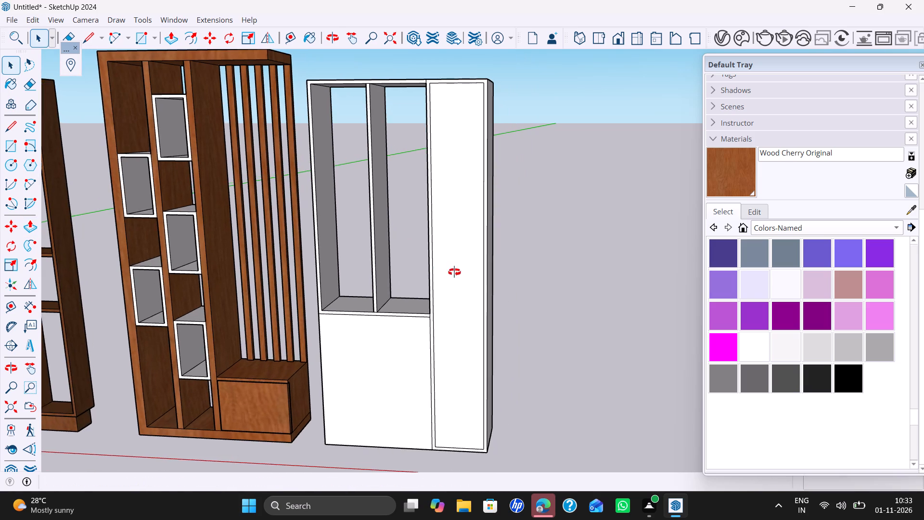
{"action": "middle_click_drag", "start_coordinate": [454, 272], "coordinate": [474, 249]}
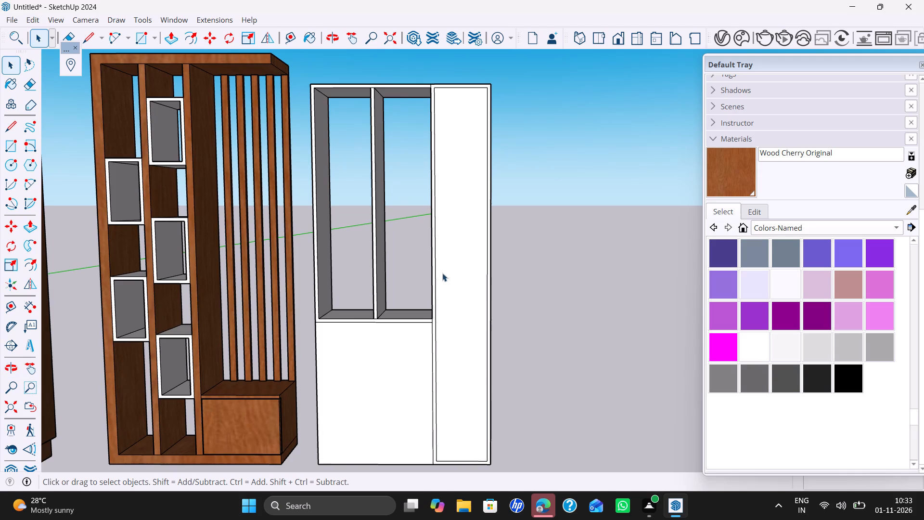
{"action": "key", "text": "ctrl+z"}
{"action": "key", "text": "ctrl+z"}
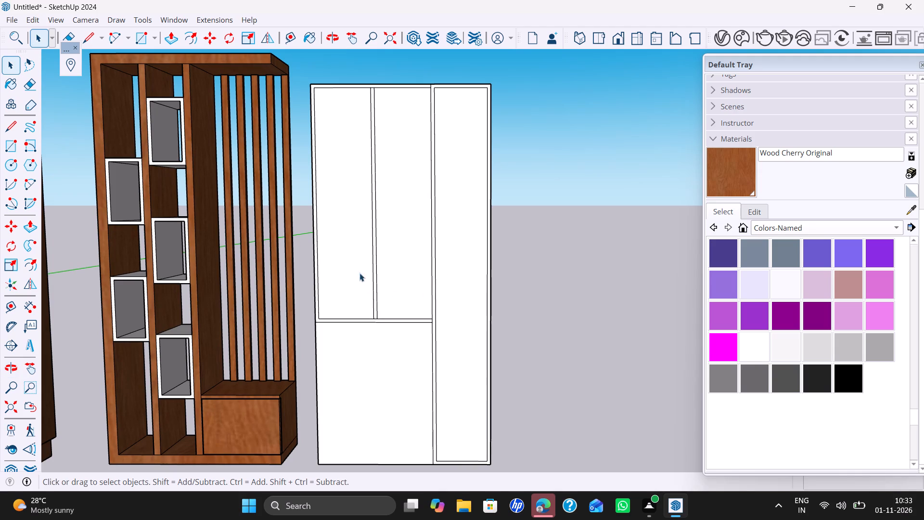
Divide the right vertical edge of the central divider into 3 equal segments.
{"action": "left_click", "coordinate": [376, 234]}
{"action": "right_click", "coordinate": [376, 234]}
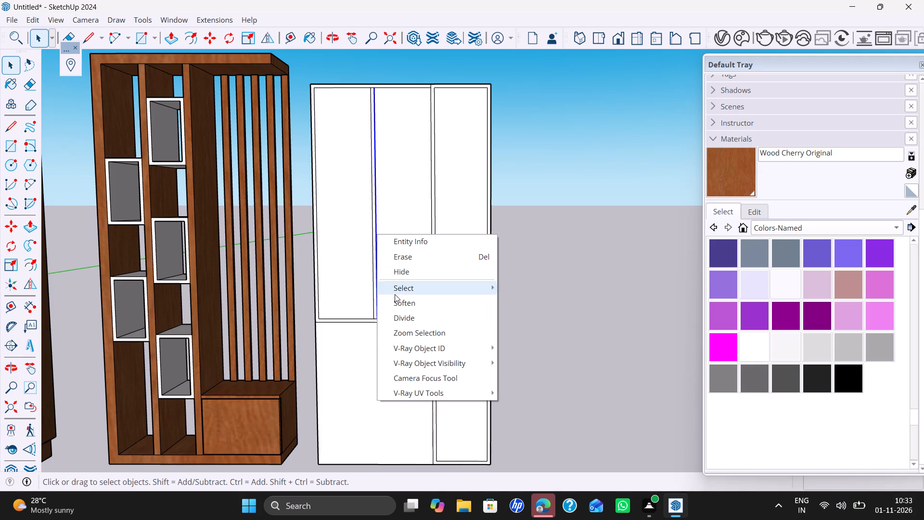
{"action": "left_click", "coordinate": [397, 318]}
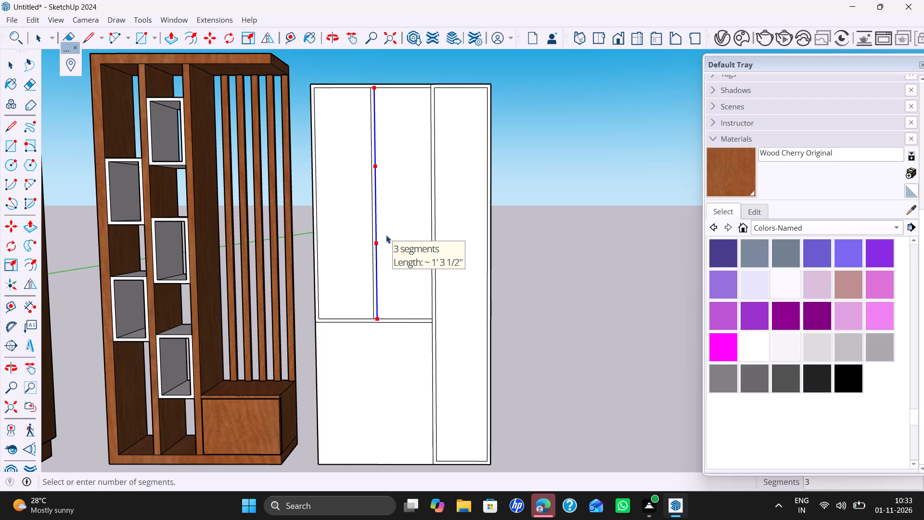
{"action": "left_click", "coordinate": [386, 235]}
Draw two horizontal lines from the divider edge's segment points across to the column dividing edge.
{"action": "key", "text": "l"}
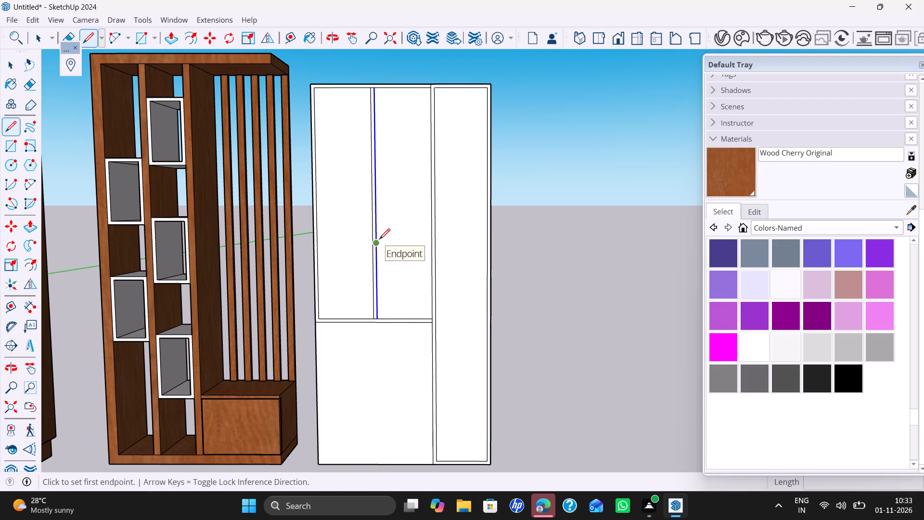
{"action": "left_click", "coordinate": [380, 240]}
{"action": "left_click", "coordinate": [430, 244]}
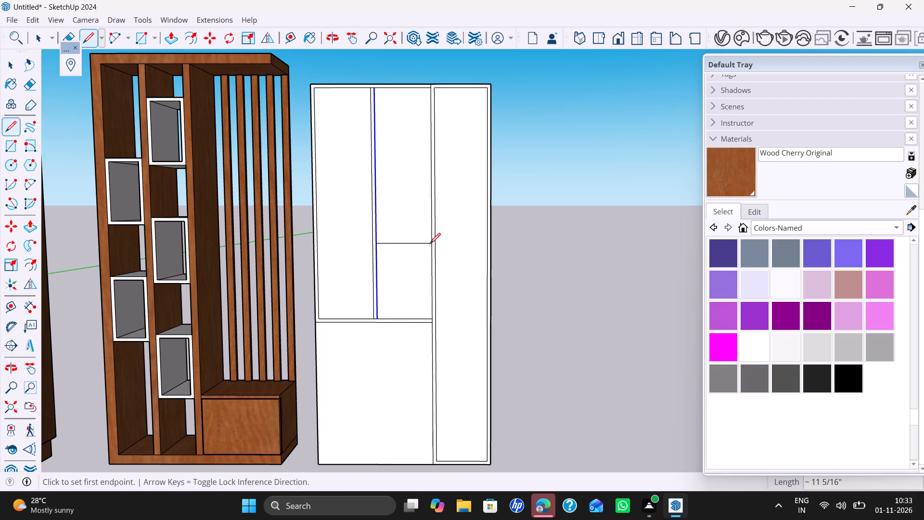
{"action": "left_click", "coordinate": [375, 168]}
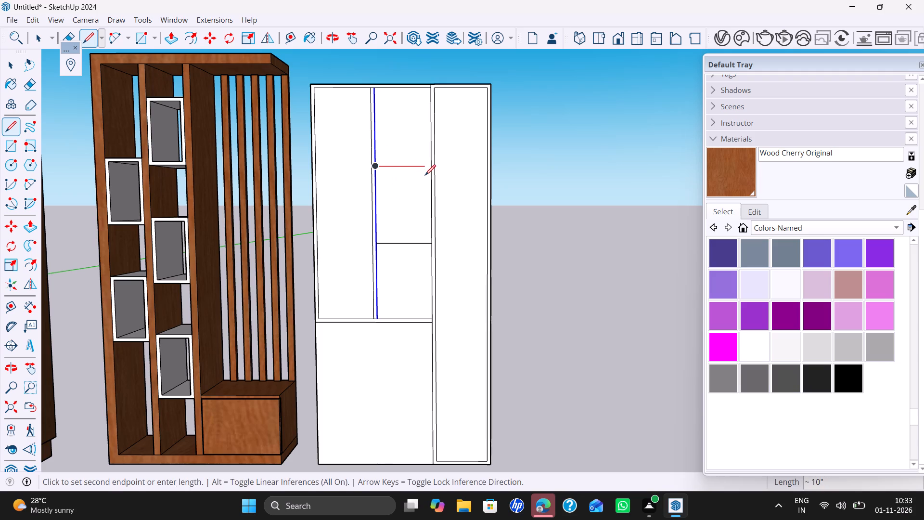
{"action": "left_click", "coordinate": [432, 166]}
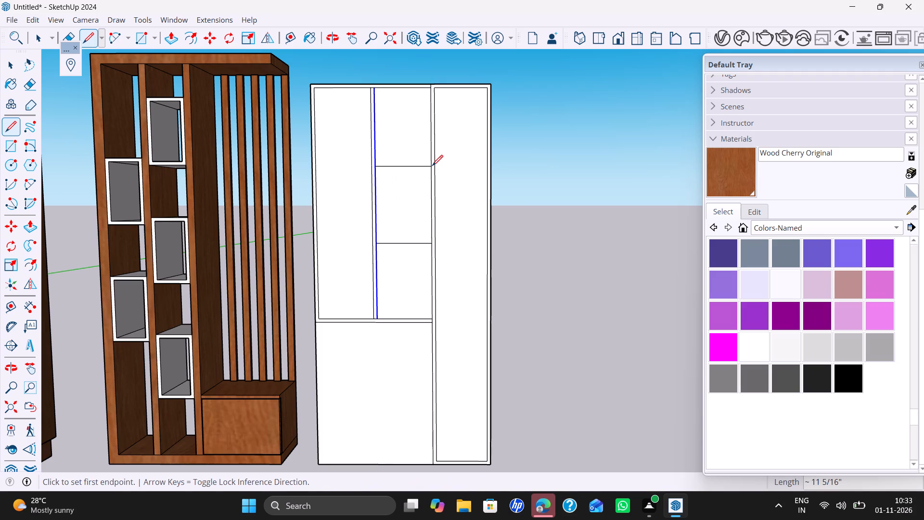
{"action": "key", "text": "space"}
Move the two horizontal shelf lines between the central divider and the tall column up 9 mm.
{"action": "left_click", "coordinate": [424, 164]}
{"action": "left_click", "coordinate": [423, 167]}
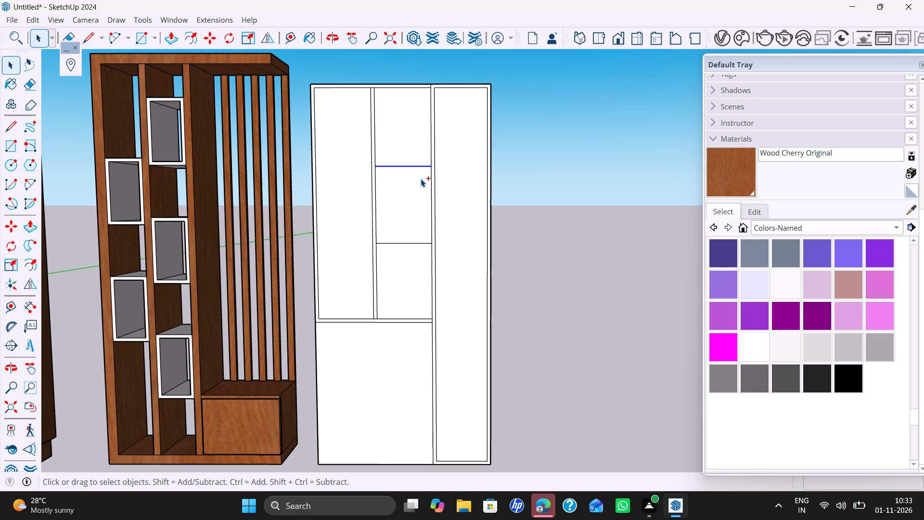
{"action": "scroll", "coordinate": [408, 247], "scroll_direction": "up", "scroll_amount": 1, "text": "ctrl"}
{"action": "left_click", "coordinate": [409, 244], "text": "ctrl"}
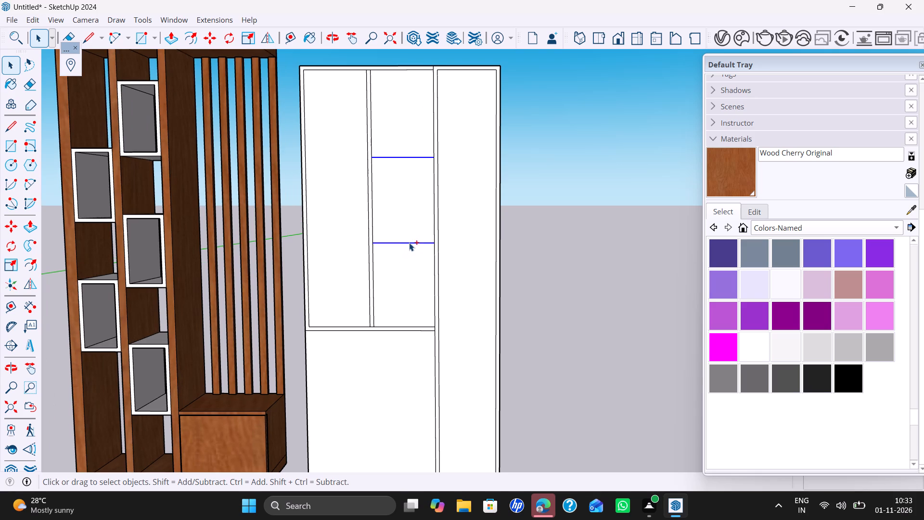
{"action": "key", "text": "m"}
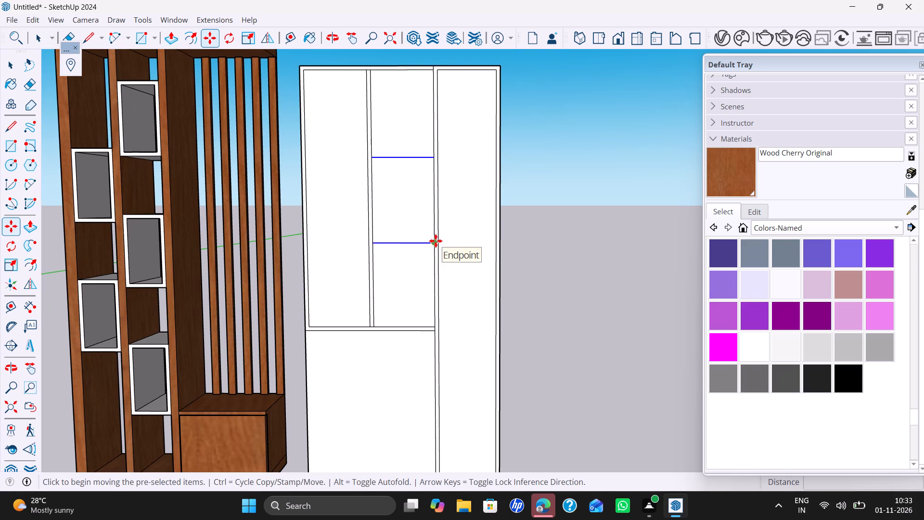
{"action": "left_click", "coordinate": [436, 241]}
{"action": "key", "text": "Up"}
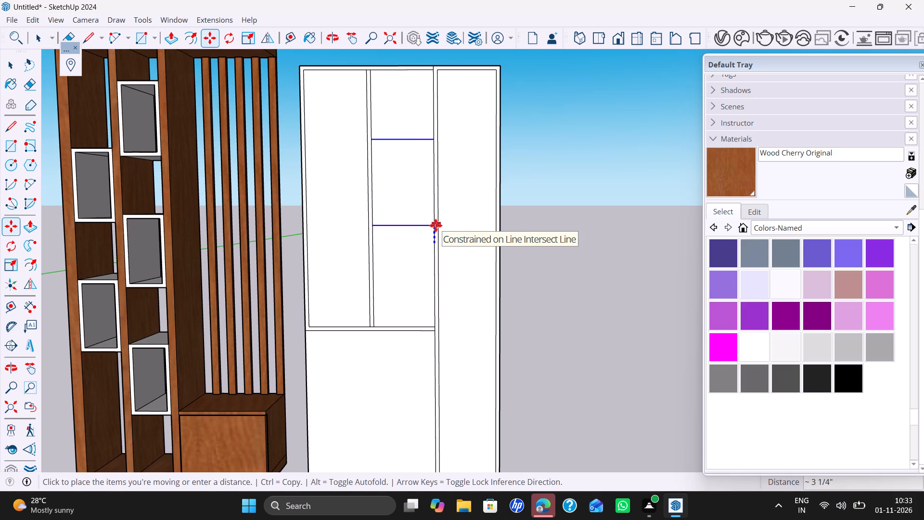
{"action": "key", "text": "9"}
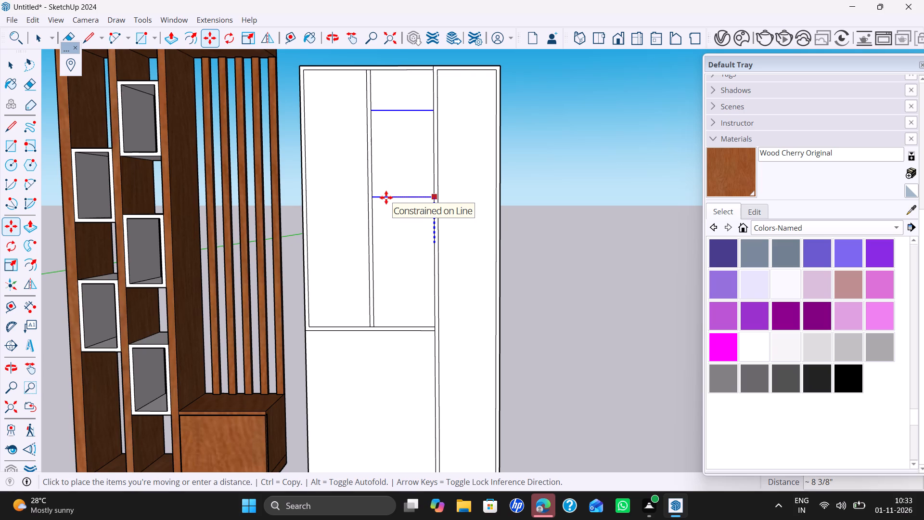
{"action": "key", "text": "9"}
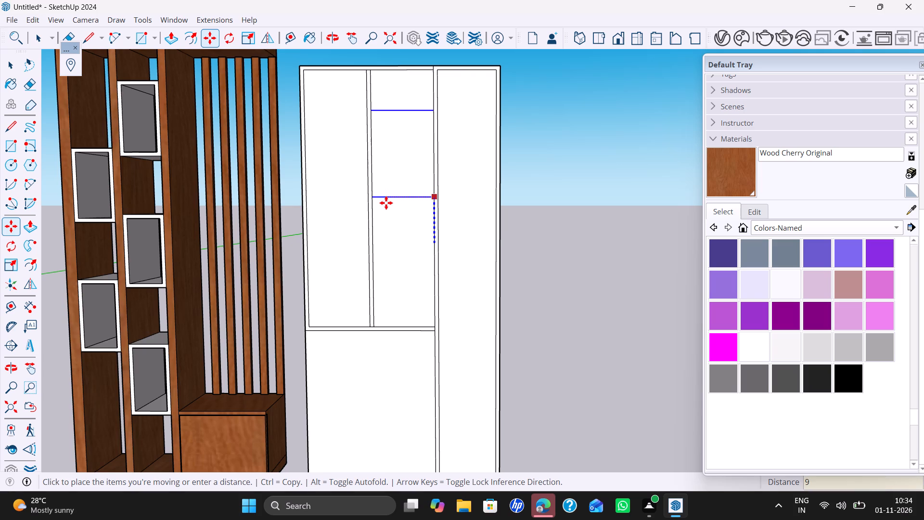
{"action": "type", "text": "mm"}
{"action": "key", "text": "Return"}
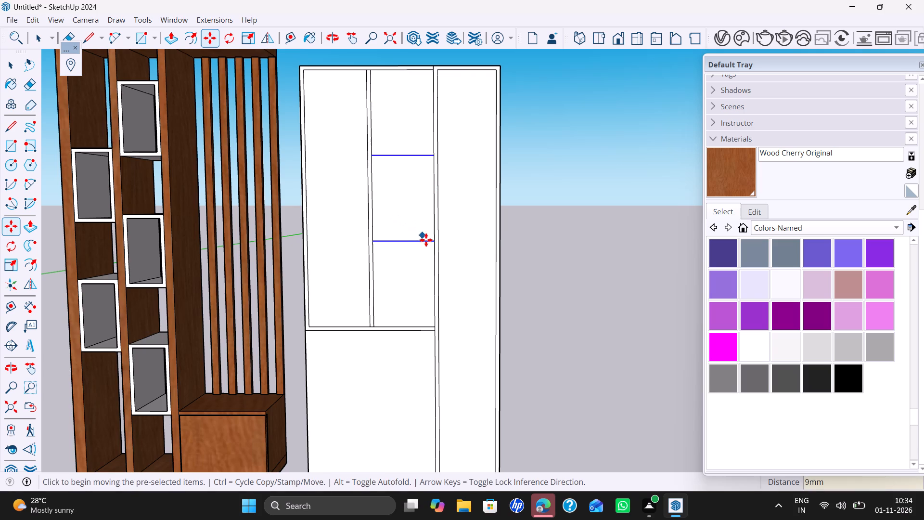
Copy the two shifted shelf lines 18 mm downward to form two shelves right of the central divider.
{"action": "left_click", "coordinate": [432, 241], "text": "ctrl"}
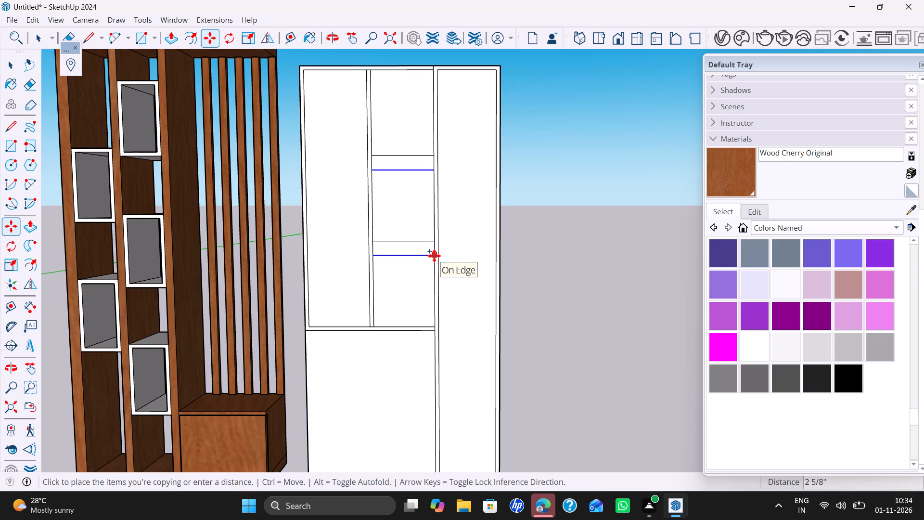
{"action": "key", "text": "1"}
{"action": "key", "text": "8"}
{"action": "type", "text": "mm"}
{"action": "key", "text": "Return"}
{"action": "key", "text": "space"}
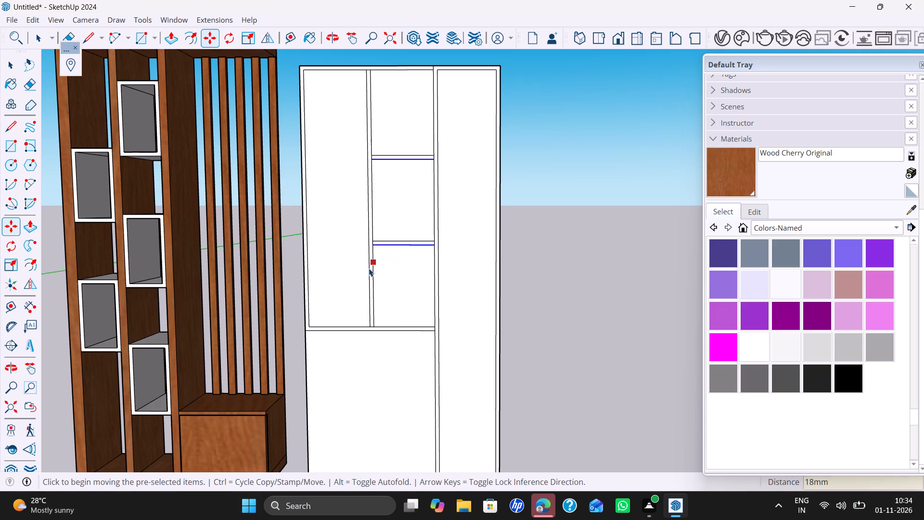
Divide the inner left vertical edge of the upper-left panel into 4 equal segments.
{"action": "left_click", "coordinate": [307, 260]}
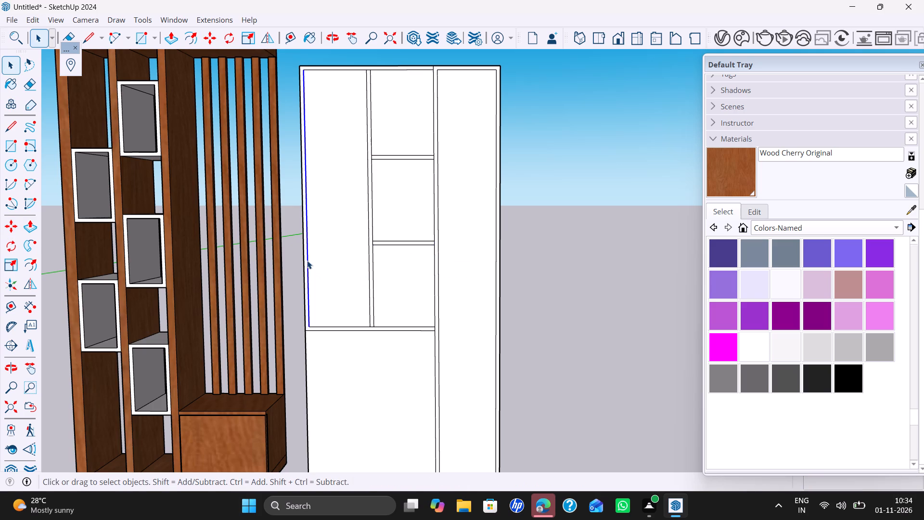
{"action": "right_click", "coordinate": [307, 260]}
{"action": "left_click", "coordinate": [322, 339]}
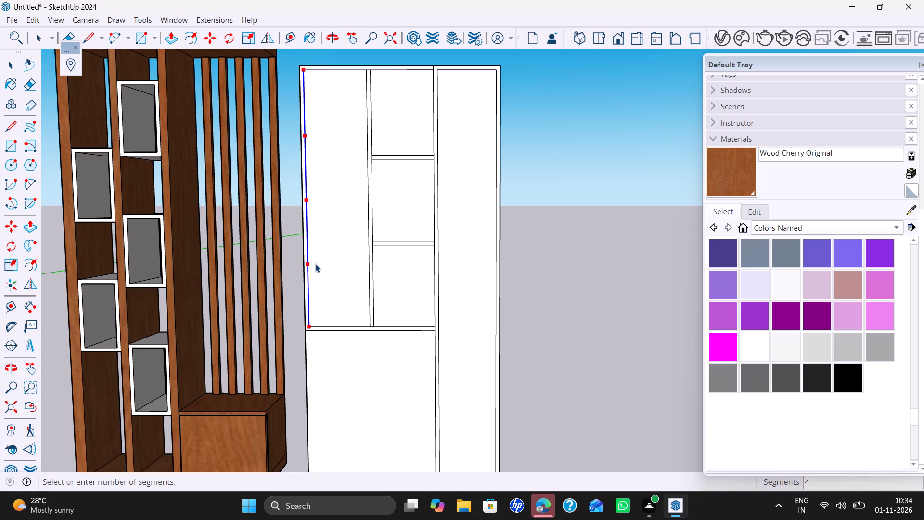
{"action": "left_click", "coordinate": [315, 264]}
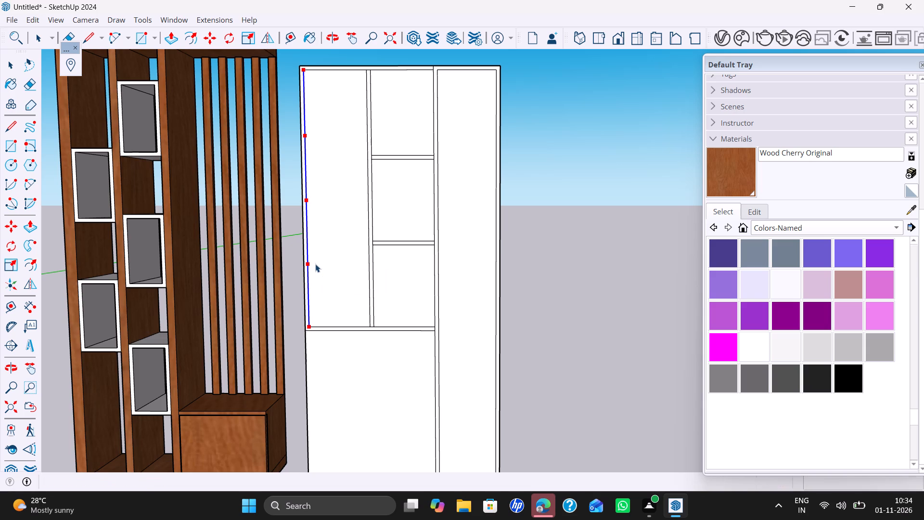
Draw three horizontal lines from the left edge's segment points across to the central divider.
{"action": "type", "text": ";l"}
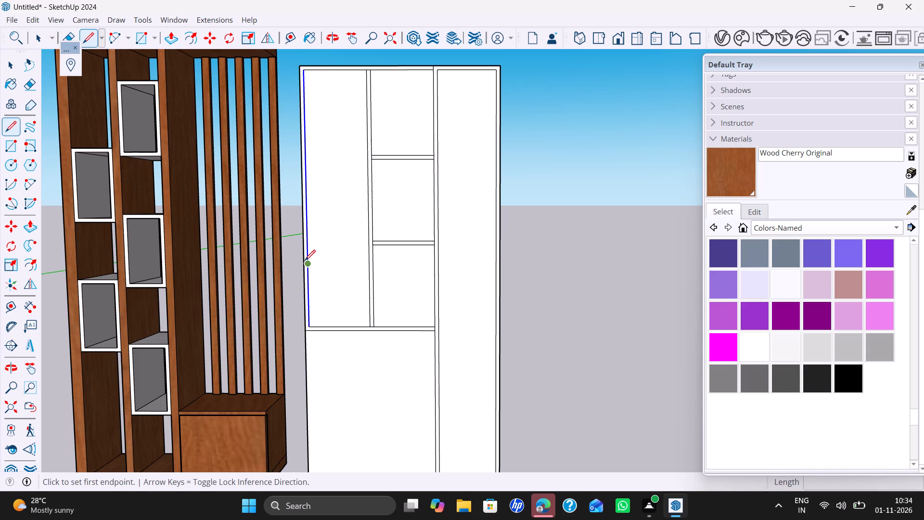
{"action": "left_click", "coordinate": [306, 260]}
{"action": "left_click", "coordinate": [367, 259]}
{"action": "left_click", "coordinate": [310, 200]}
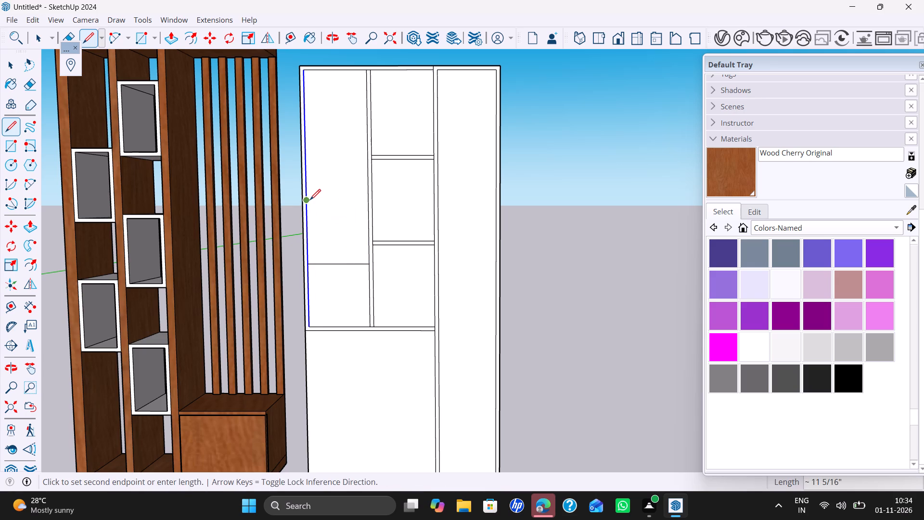
{"action": "left_click", "coordinate": [365, 200]}
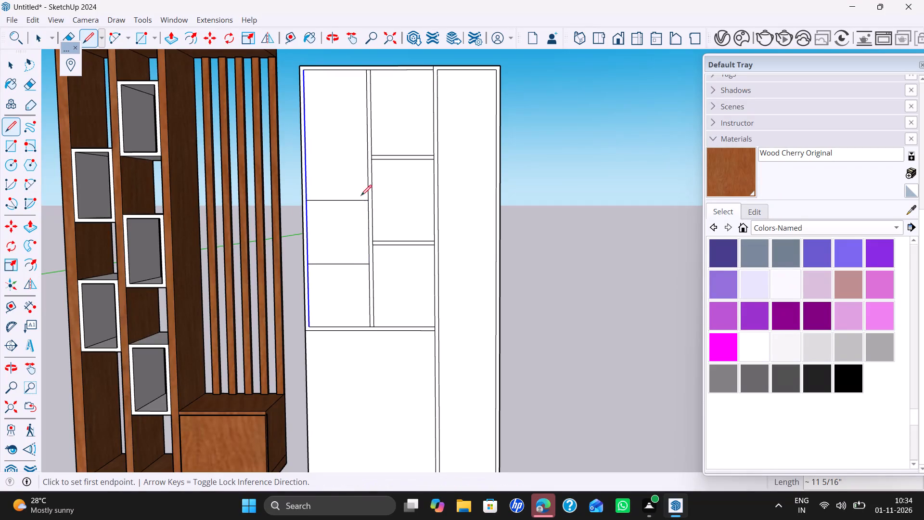
{"action": "left_click", "coordinate": [305, 135]}
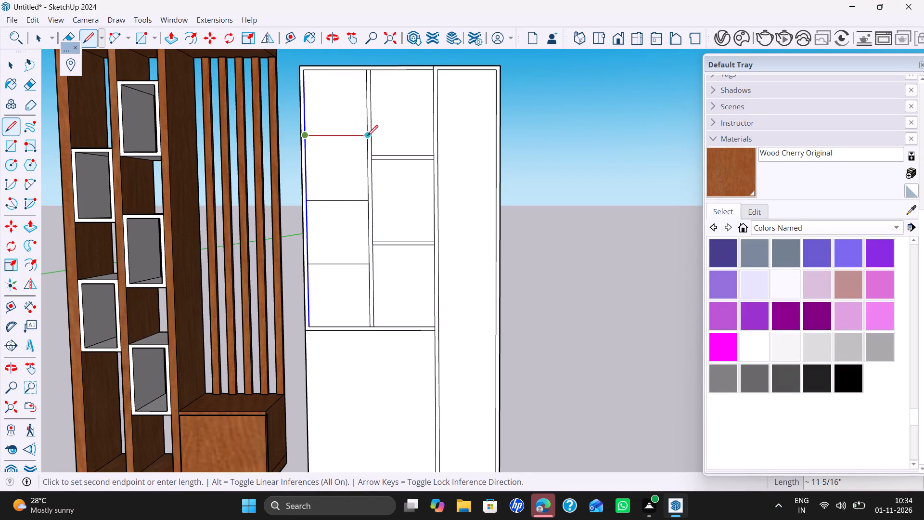
{"action": "left_click", "coordinate": [367, 133]}
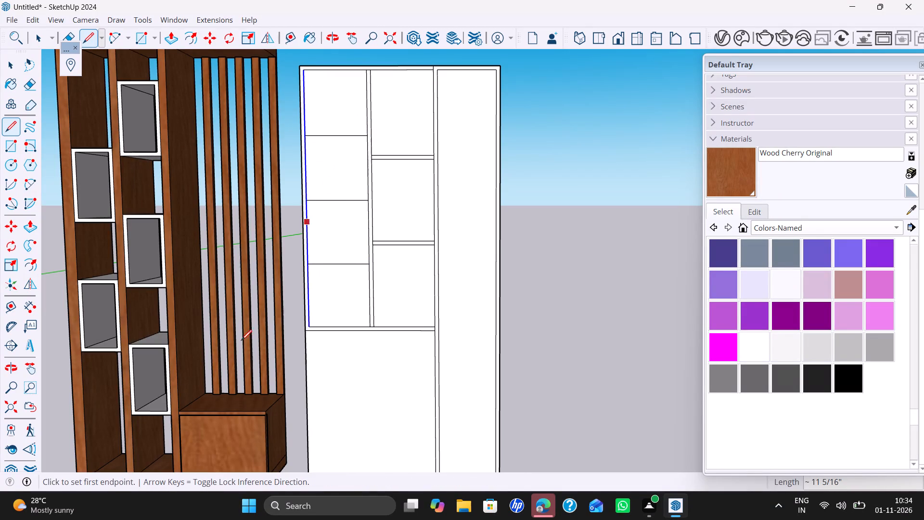
{"action": "key", "text": "space"}
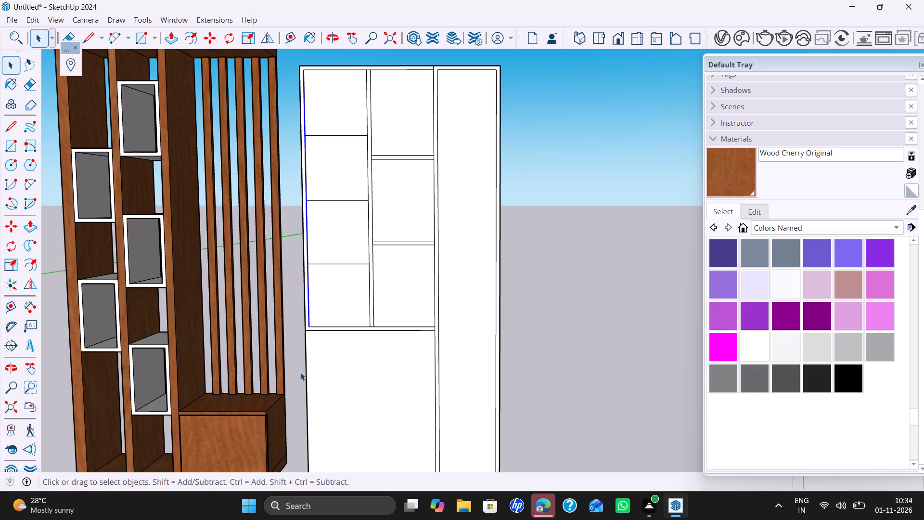
Move the three horizontal lines in the upper-left panel up 9 mm.
{"action": "left_click", "coordinate": [348, 263]}
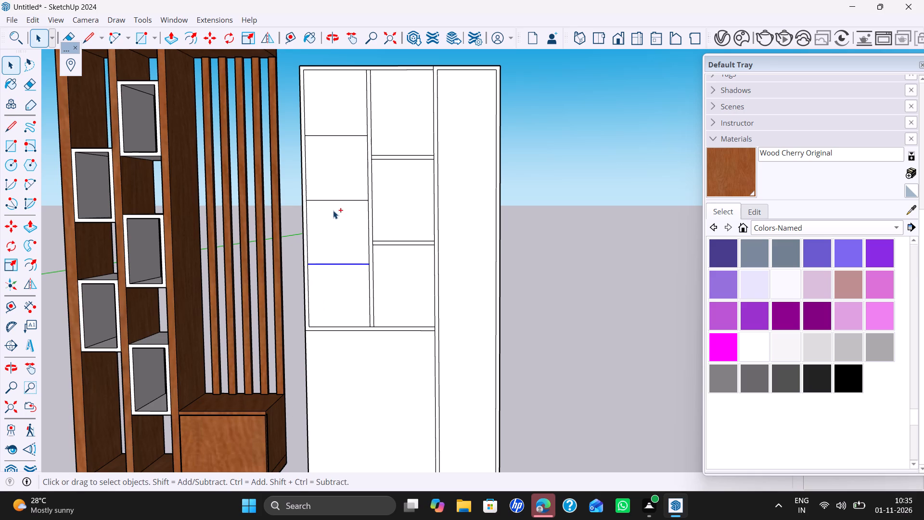
{"action": "left_click", "coordinate": [349, 200], "text": "shift"}
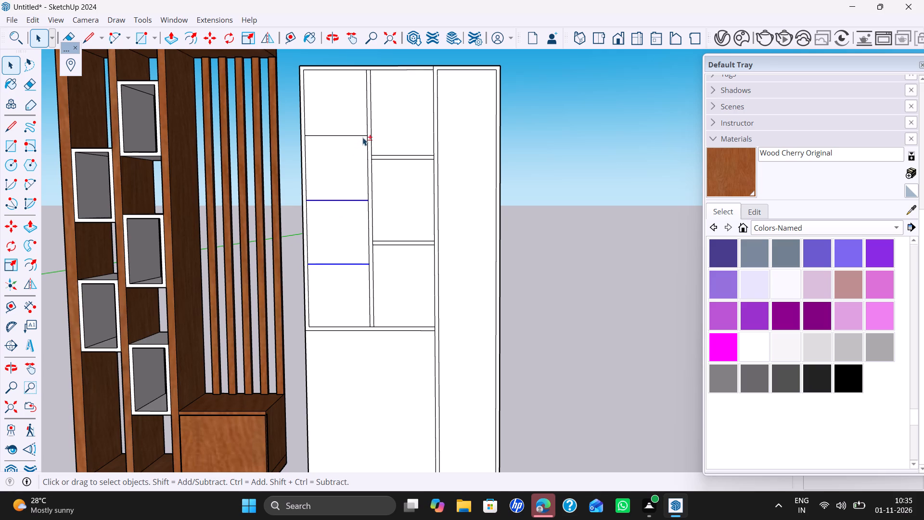
{"action": "left_click", "coordinate": [364, 135], "text": "shift"}
{"action": "key", "text": "m"}
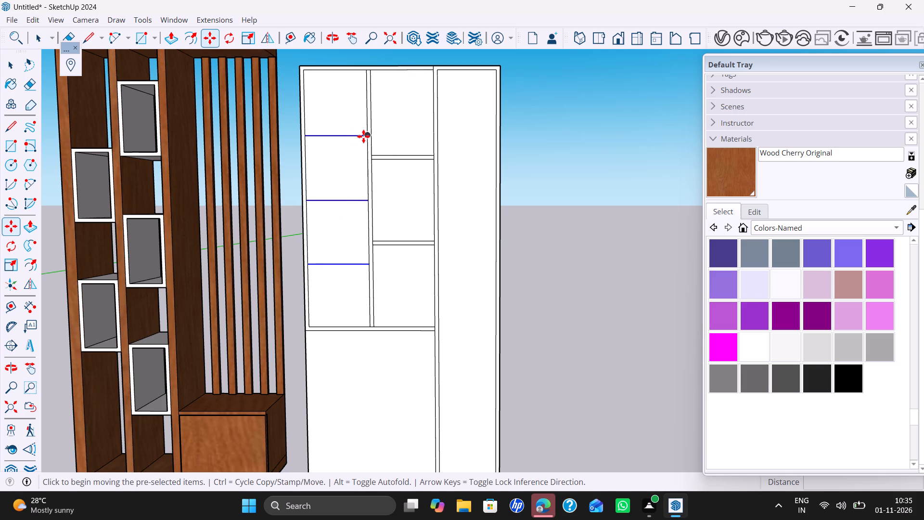
{"action": "left_click", "coordinate": [364, 135]}
{"action": "key", "text": "Up"}
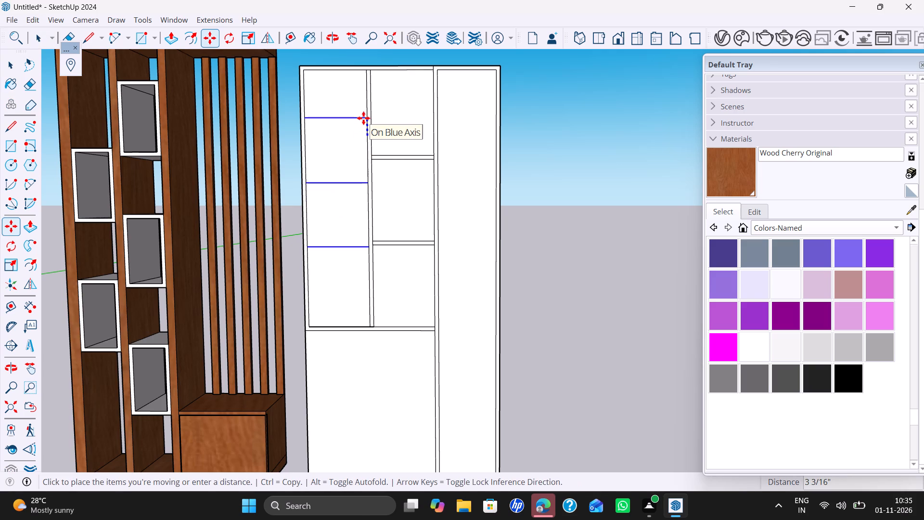
{"action": "key", "text": "9"}
{"action": "type", "text": "mm"}
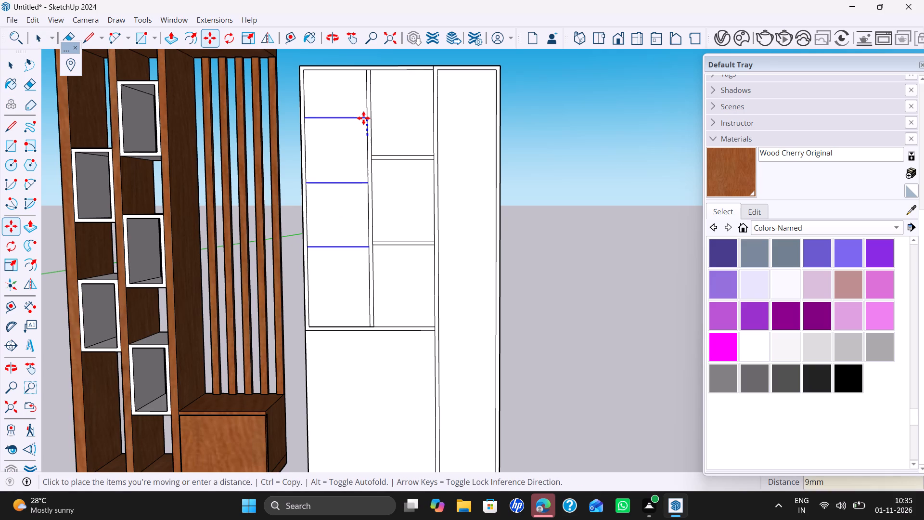
{"action": "key", "text": "Return"}
Copy the three shifted lines 18 mm downward to form the upper-left panel's shelves.
{"action": "left_click", "coordinate": [366, 135], "text": "ctrl"}
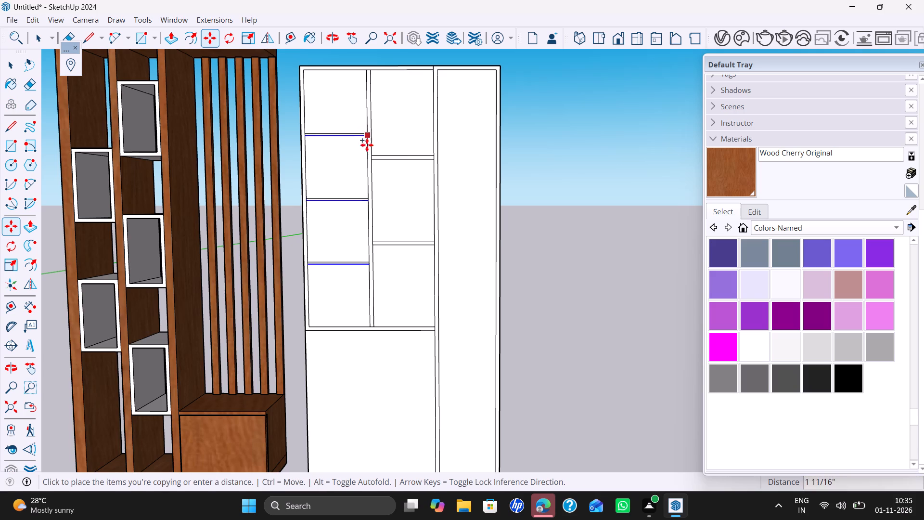
{"action": "type", "text": "18"}
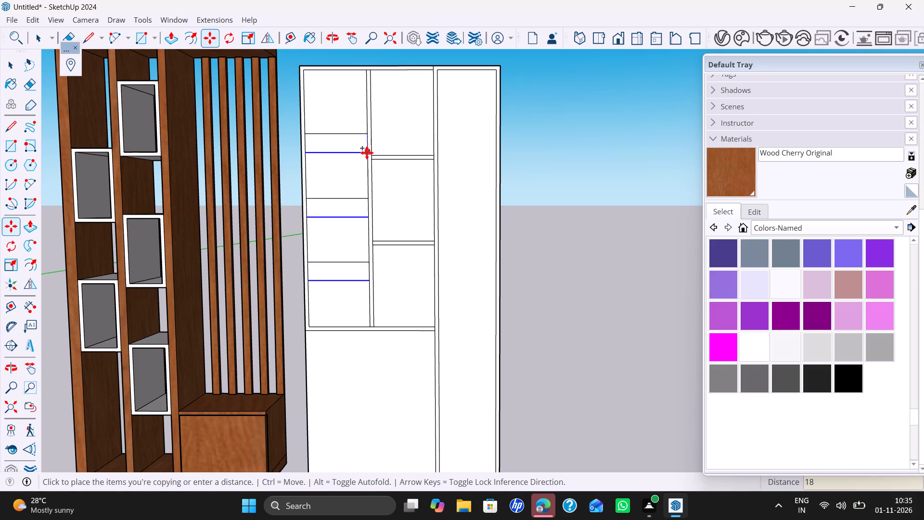
{"action": "type", "text": "mm"}
{"action": "key", "text": "Return"}
{"action": "key", "text": "space"}
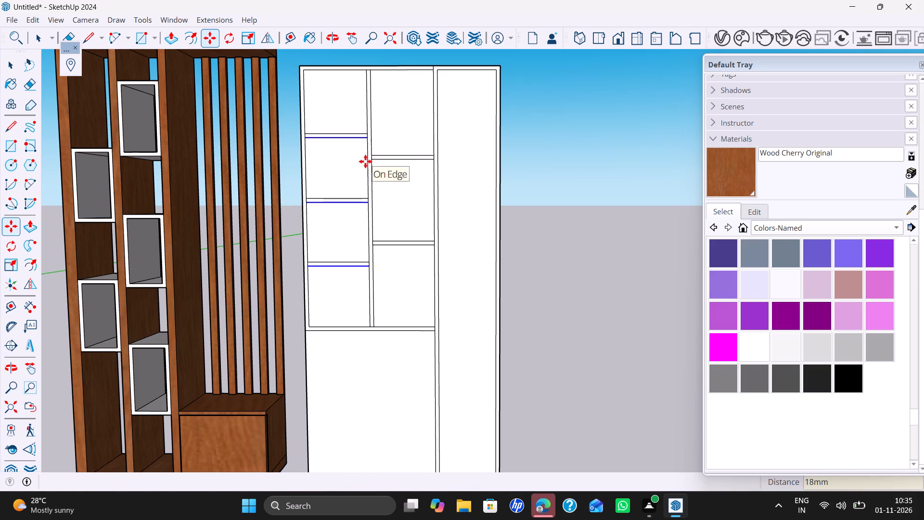
Divide the inner left vertical edge of the tall right-hand column into 6 equal segments.
{"action": "left_click", "coordinate": [439, 289]}
{"action": "right_click", "coordinate": [439, 289]}
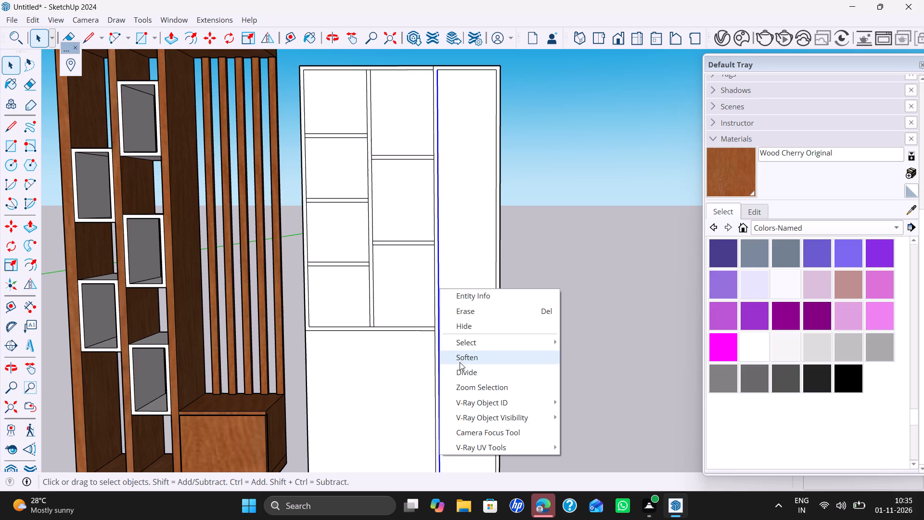
{"action": "left_click", "coordinate": [460, 372]}
{"action": "scroll", "coordinate": [455, 367], "scroll_direction": "down", "scroll_amount": 2}
{"action": "middle_click_drag", "start_coordinate": [452, 367], "coordinate": [452, 367], "text": "shift"}
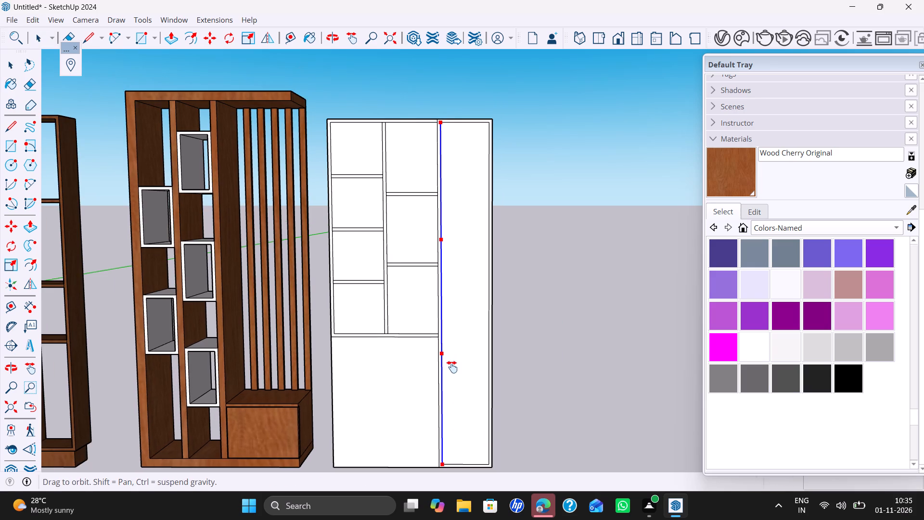
{"action": "middle_click_drag", "start_coordinate": [452, 367], "coordinate": [445, 337], "text": "shift"}
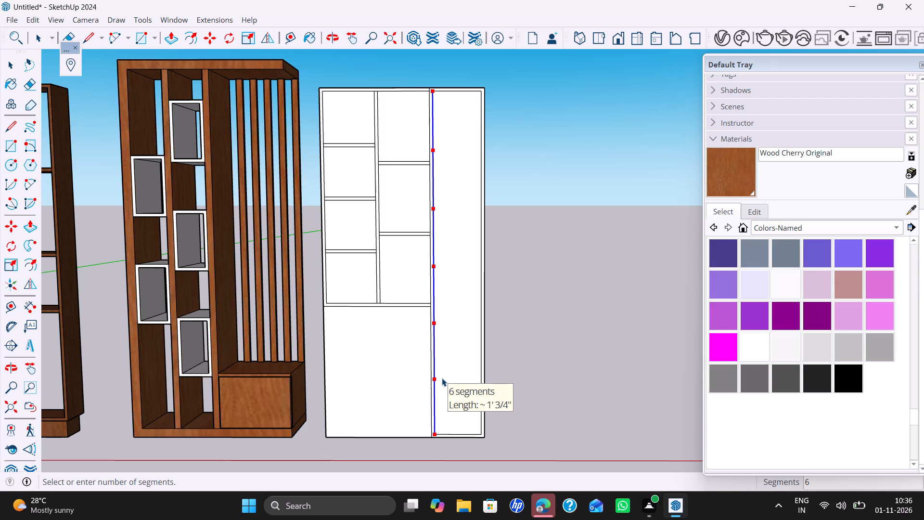
{"action": "left_click", "coordinate": [442, 378]}
Draw five horizontal lines from the tall right-hand column's segment points across to its opposite inner edge.
{"action": "type", "text": ";l"}
{"action": "left_click", "coordinate": [434, 373]}
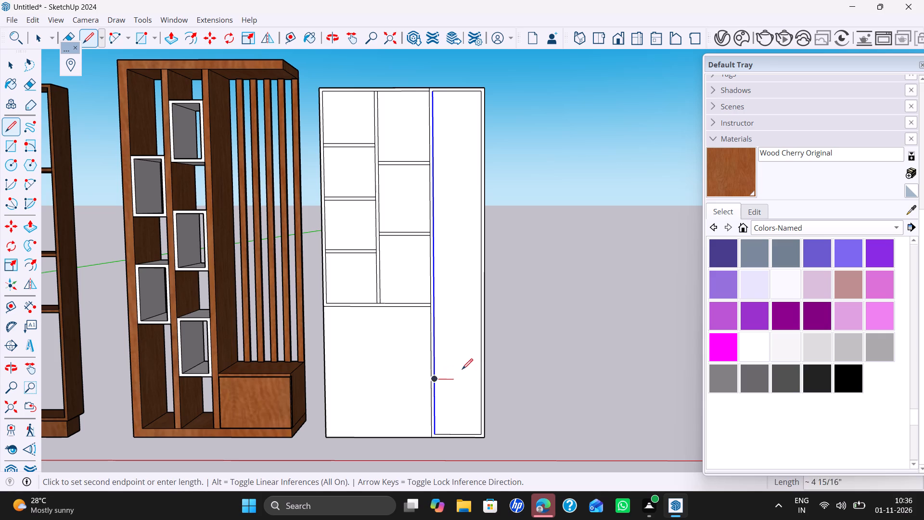
{"action": "left_click", "coordinate": [481, 374]}
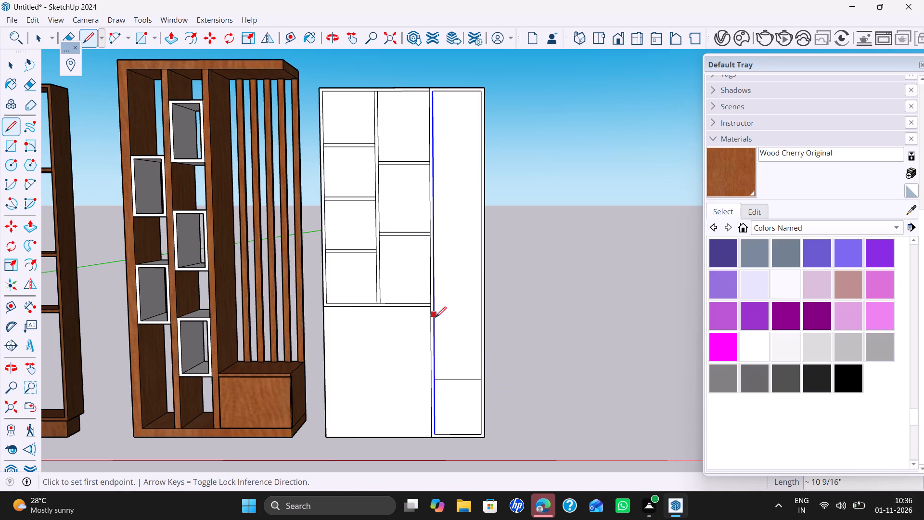
{"action": "left_click", "coordinate": [436, 327]}
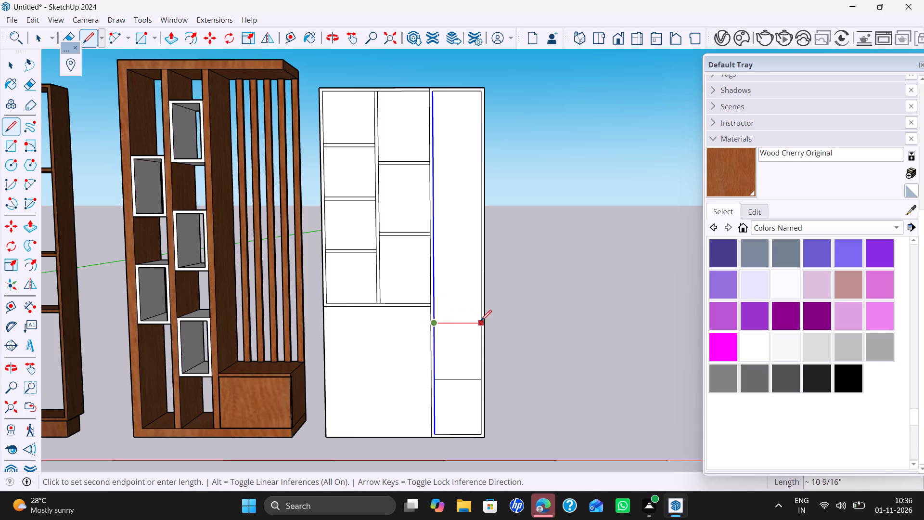
{"action": "left_click", "coordinate": [481, 321]}
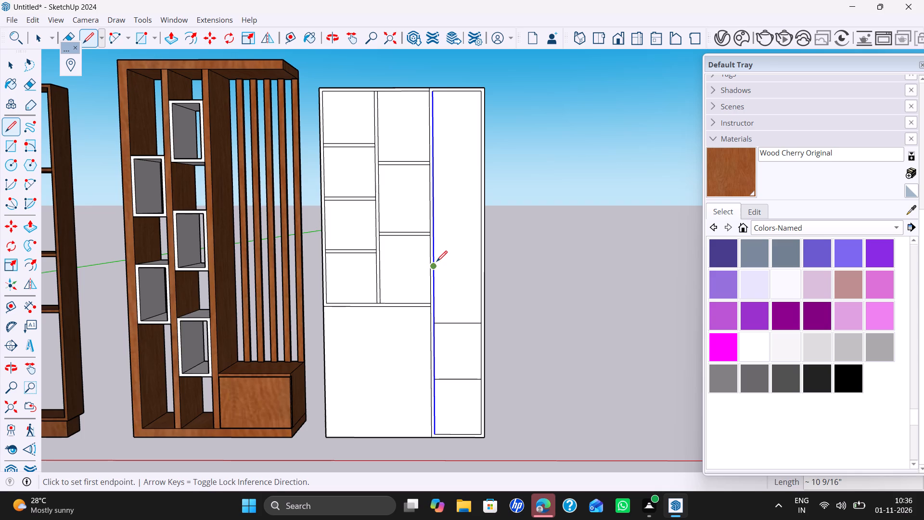
{"action": "scroll", "coordinate": [436, 261], "scroll_direction": "up", "scroll_amount": 1}
{"action": "left_click", "coordinate": [436, 261]}
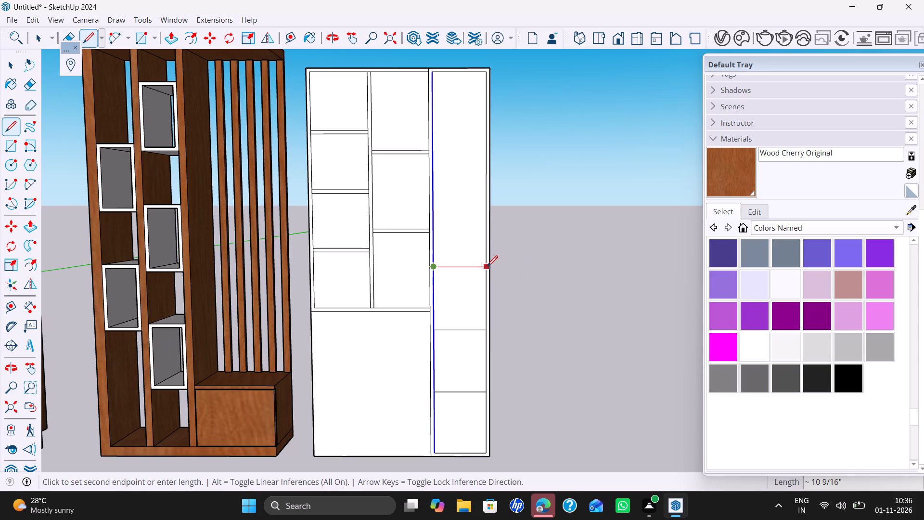
{"action": "left_click", "coordinate": [487, 266]}
{"action": "left_click", "coordinate": [436, 203]}
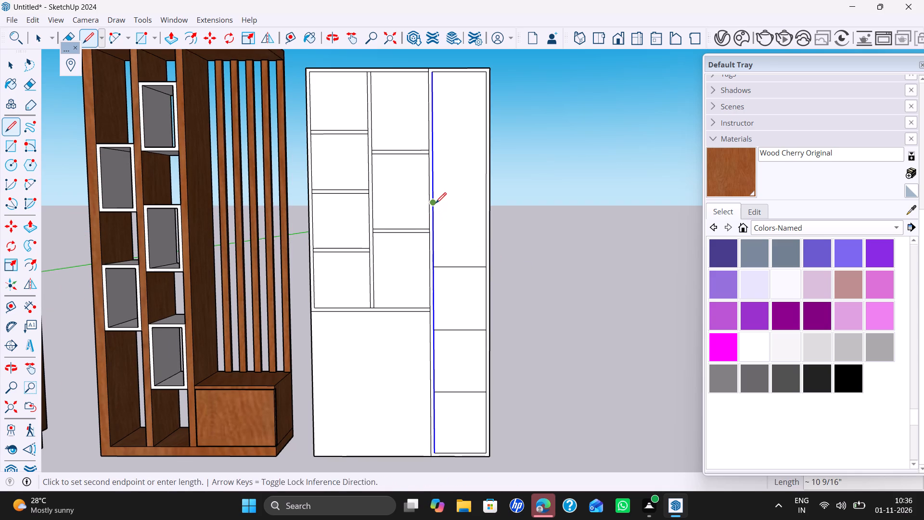
{"action": "left_click", "coordinate": [487, 203]}
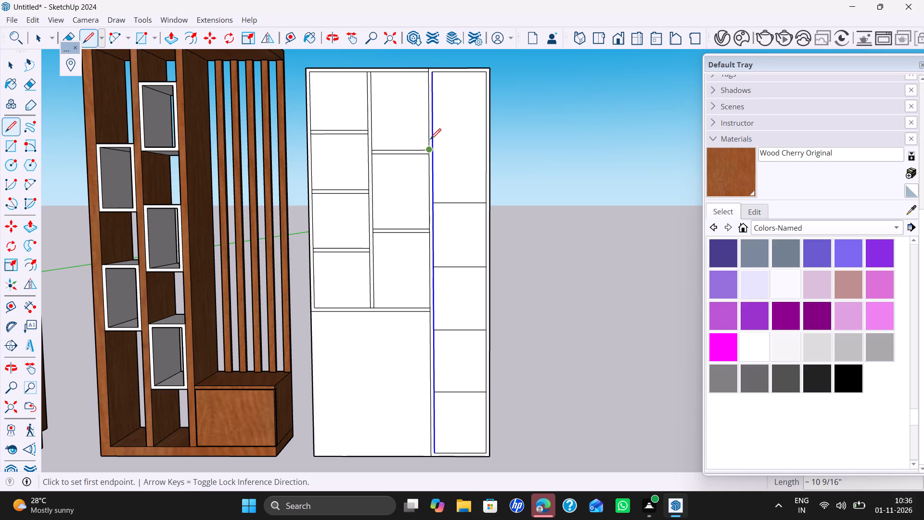
{"action": "left_click", "coordinate": [434, 136]}
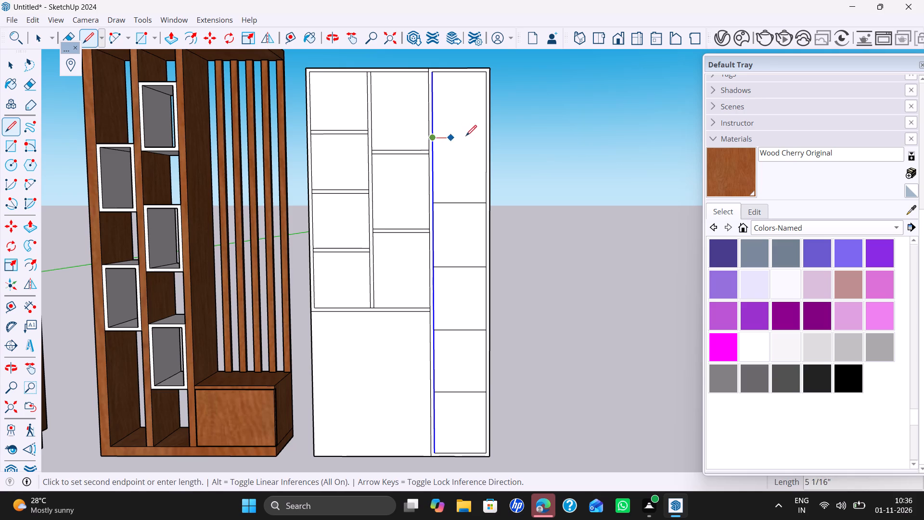
{"action": "left_click", "coordinate": [484, 137]}
Move the five horizontal lines in the right-hand column up 9 mm.
{"action": "key", "text": "space"}
{"action": "left_click", "coordinate": [476, 139]}
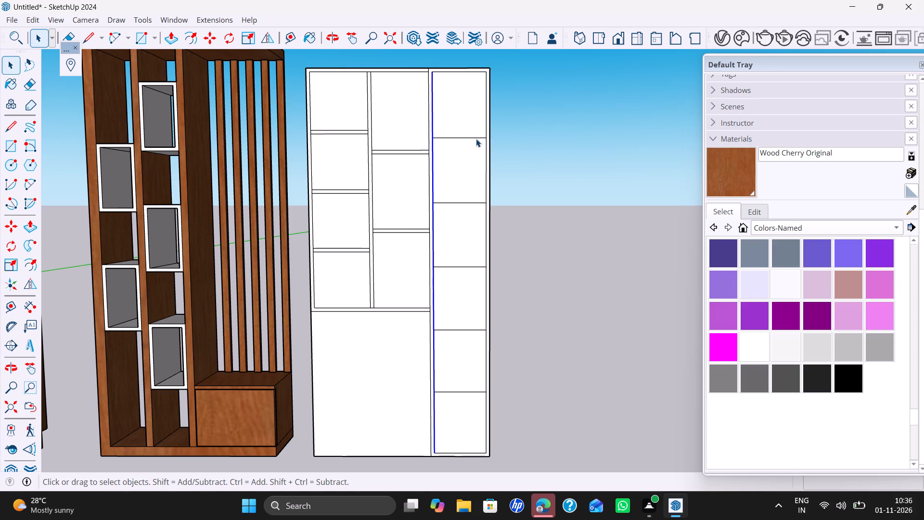
{"action": "left_click", "coordinate": [473, 203], "text": "ctrl"}
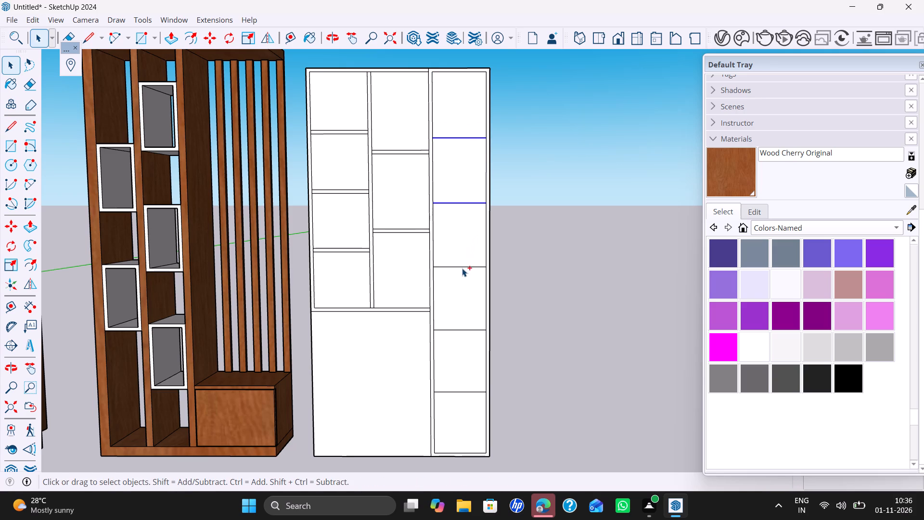
{"action": "left_click", "coordinate": [462, 268], "text": "ctrl"}
{"action": "left_click", "coordinate": [455, 331], "text": "ctrl"}
{"action": "left_click", "coordinate": [462, 392], "text": "ctrl"}
{"action": "key", "text": "m"}
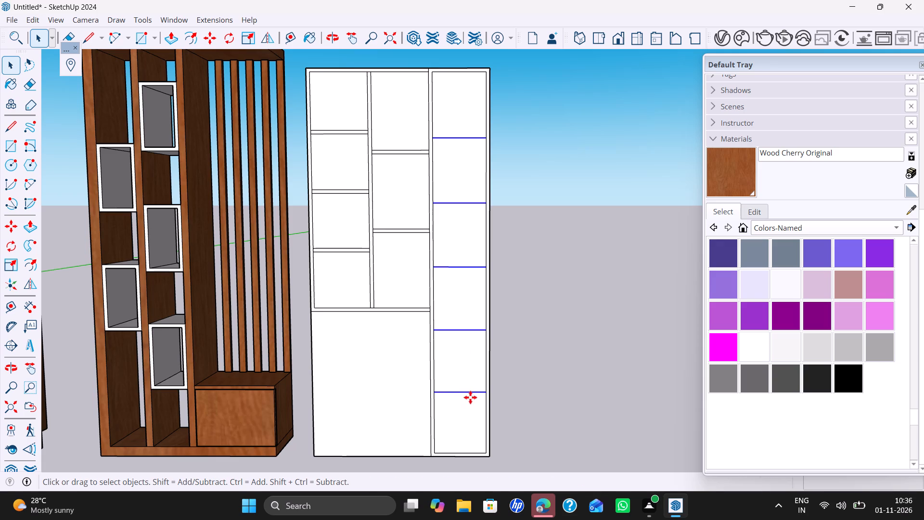
{"action": "left_click", "coordinate": [485, 391]}
{"action": "key", "text": "Up"}
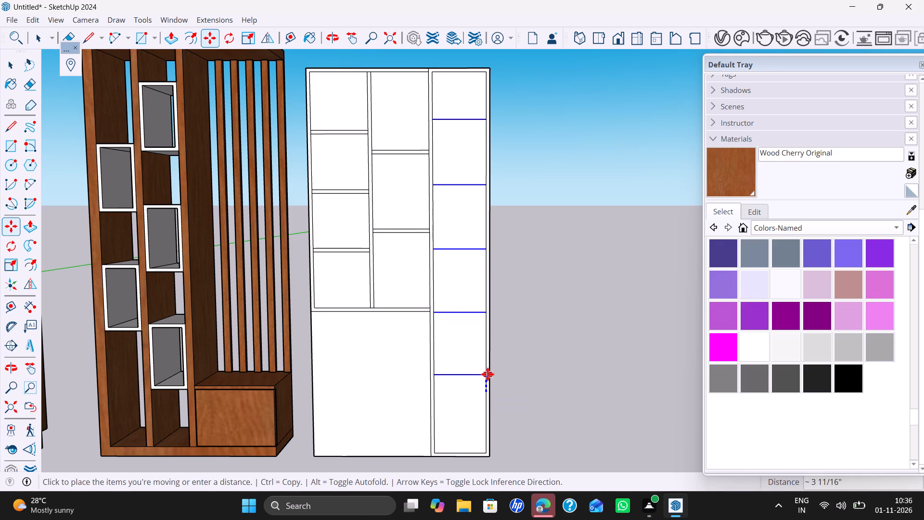
{"action": "key", "text": "9"}
{"action": "type", "text": "mm"}
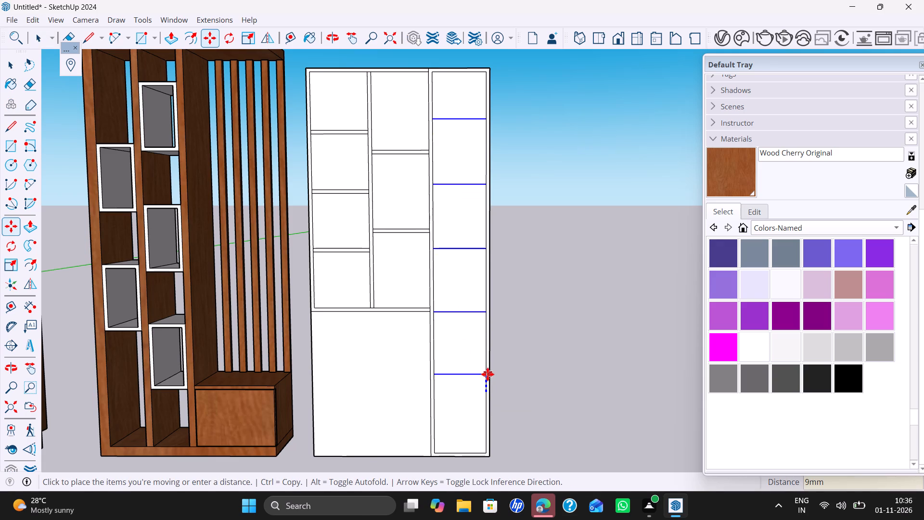
{"action": "key", "text": "Return"}
Copy the five shifted lines 18 mm downward to form the right-hand column's shelves.
{"action": "left_click", "coordinate": [484, 390]}
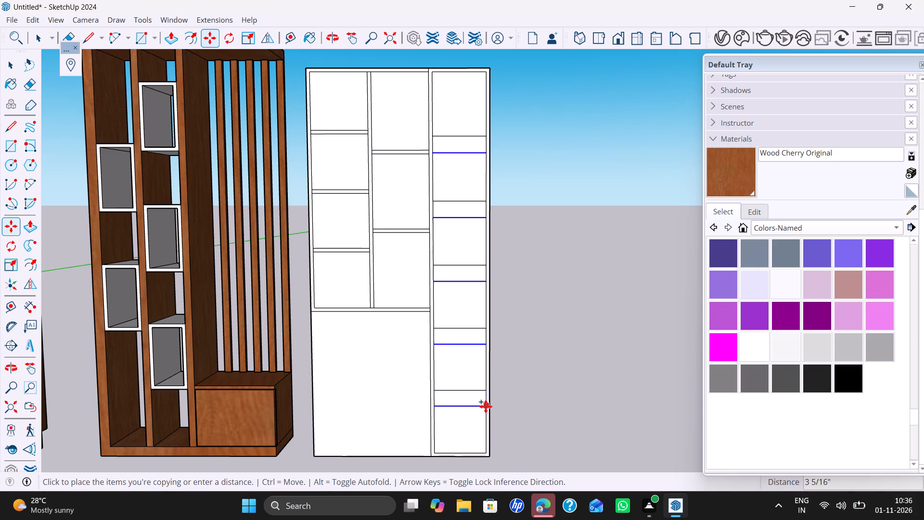
{"action": "type", "text": "18mm"}
{"action": "key", "text": "Return"}
{"action": "key", "text": "space"}
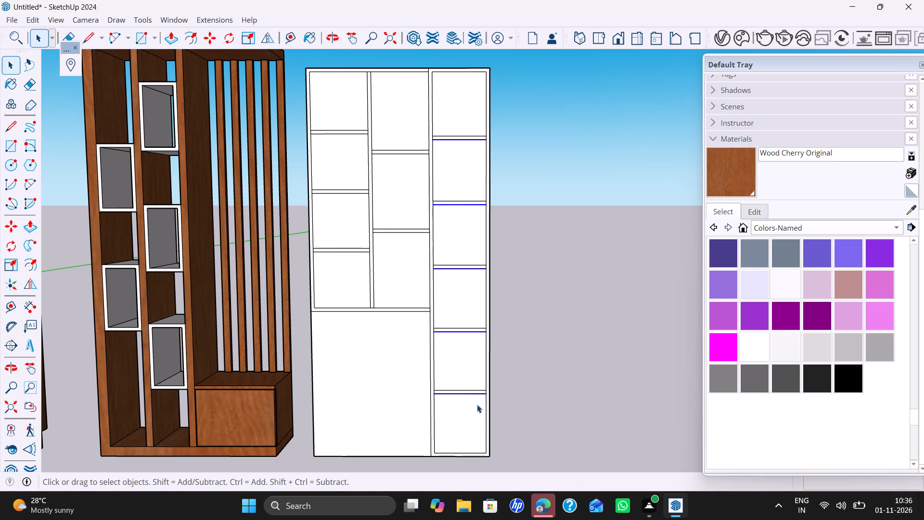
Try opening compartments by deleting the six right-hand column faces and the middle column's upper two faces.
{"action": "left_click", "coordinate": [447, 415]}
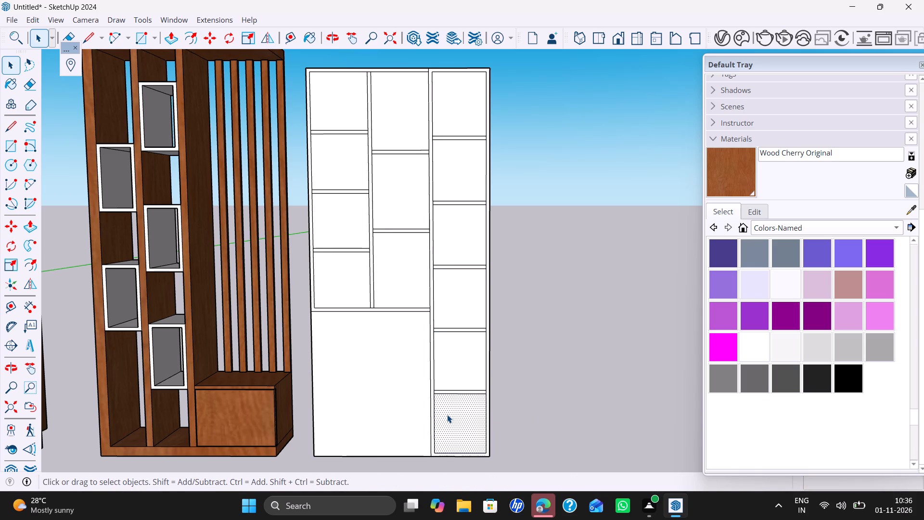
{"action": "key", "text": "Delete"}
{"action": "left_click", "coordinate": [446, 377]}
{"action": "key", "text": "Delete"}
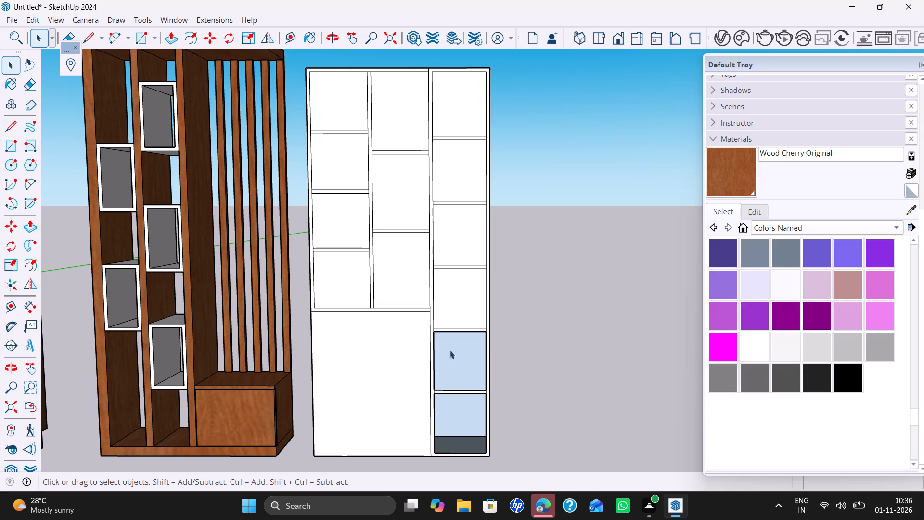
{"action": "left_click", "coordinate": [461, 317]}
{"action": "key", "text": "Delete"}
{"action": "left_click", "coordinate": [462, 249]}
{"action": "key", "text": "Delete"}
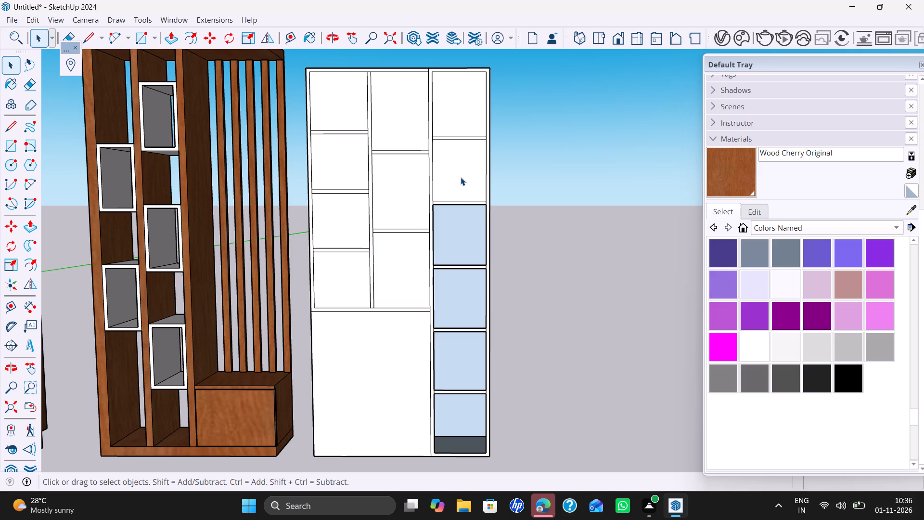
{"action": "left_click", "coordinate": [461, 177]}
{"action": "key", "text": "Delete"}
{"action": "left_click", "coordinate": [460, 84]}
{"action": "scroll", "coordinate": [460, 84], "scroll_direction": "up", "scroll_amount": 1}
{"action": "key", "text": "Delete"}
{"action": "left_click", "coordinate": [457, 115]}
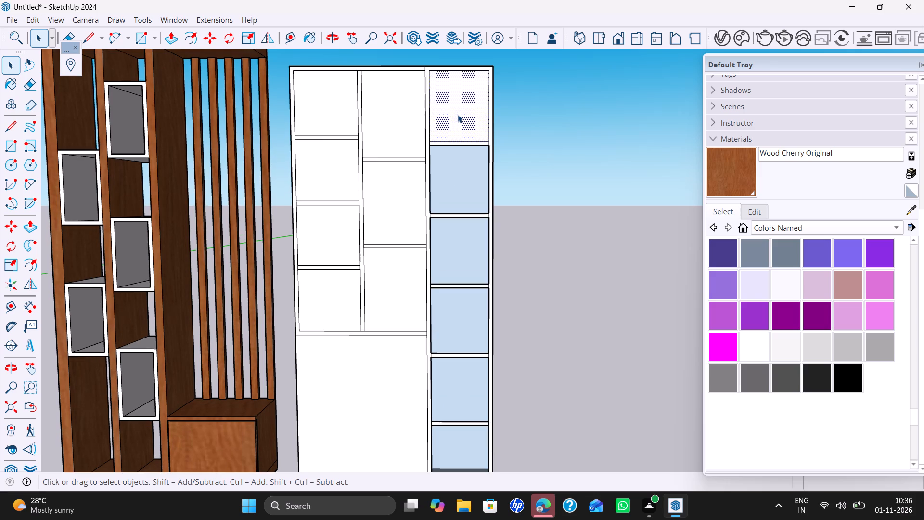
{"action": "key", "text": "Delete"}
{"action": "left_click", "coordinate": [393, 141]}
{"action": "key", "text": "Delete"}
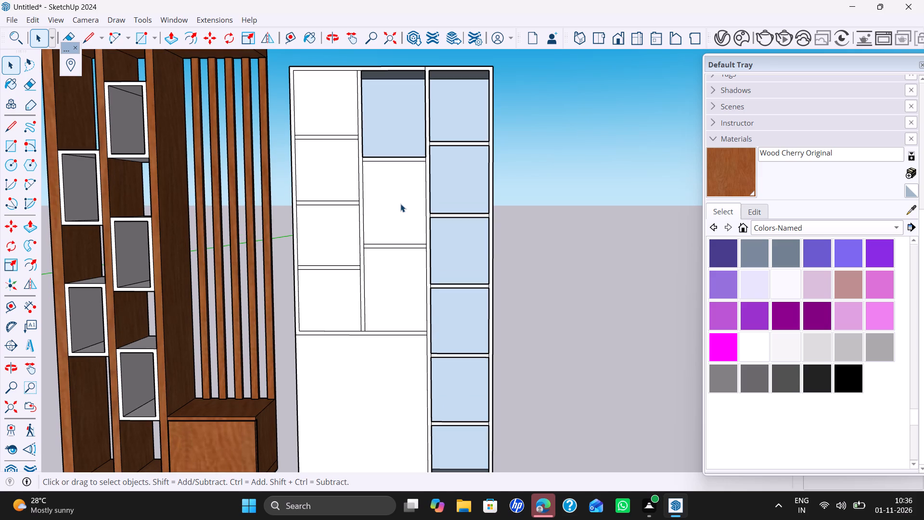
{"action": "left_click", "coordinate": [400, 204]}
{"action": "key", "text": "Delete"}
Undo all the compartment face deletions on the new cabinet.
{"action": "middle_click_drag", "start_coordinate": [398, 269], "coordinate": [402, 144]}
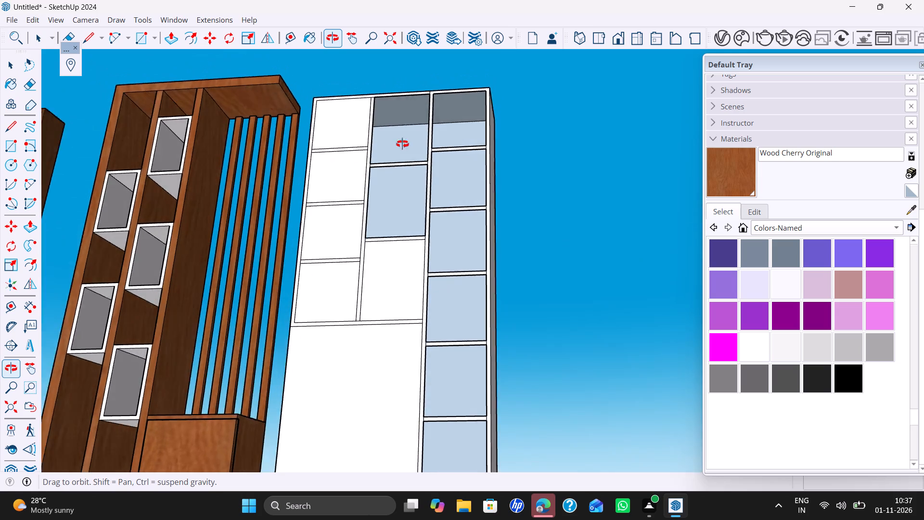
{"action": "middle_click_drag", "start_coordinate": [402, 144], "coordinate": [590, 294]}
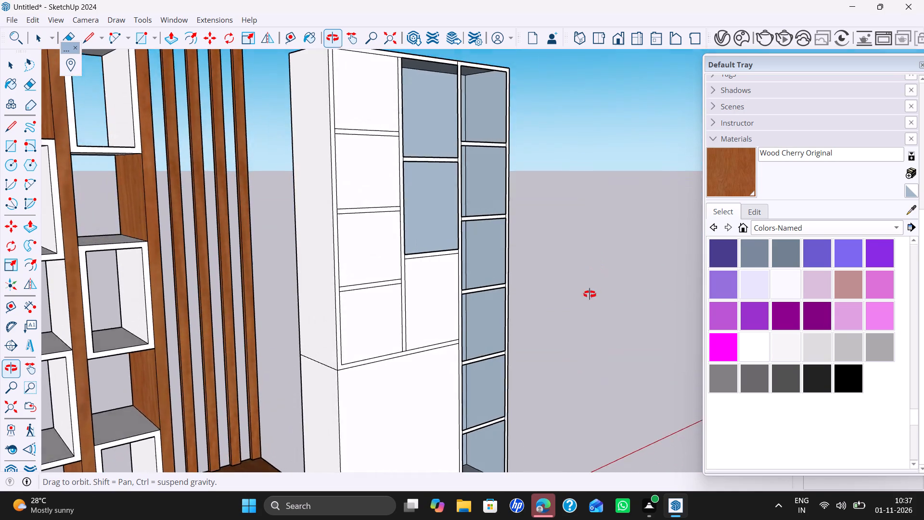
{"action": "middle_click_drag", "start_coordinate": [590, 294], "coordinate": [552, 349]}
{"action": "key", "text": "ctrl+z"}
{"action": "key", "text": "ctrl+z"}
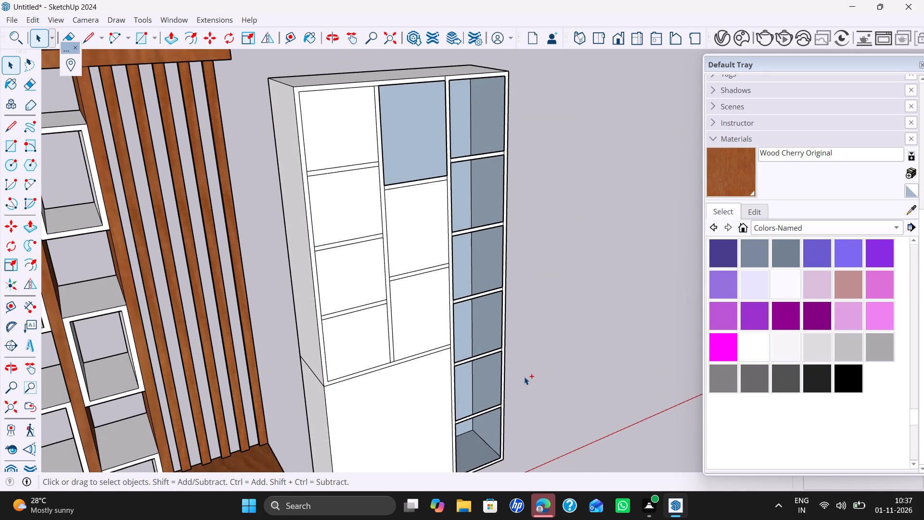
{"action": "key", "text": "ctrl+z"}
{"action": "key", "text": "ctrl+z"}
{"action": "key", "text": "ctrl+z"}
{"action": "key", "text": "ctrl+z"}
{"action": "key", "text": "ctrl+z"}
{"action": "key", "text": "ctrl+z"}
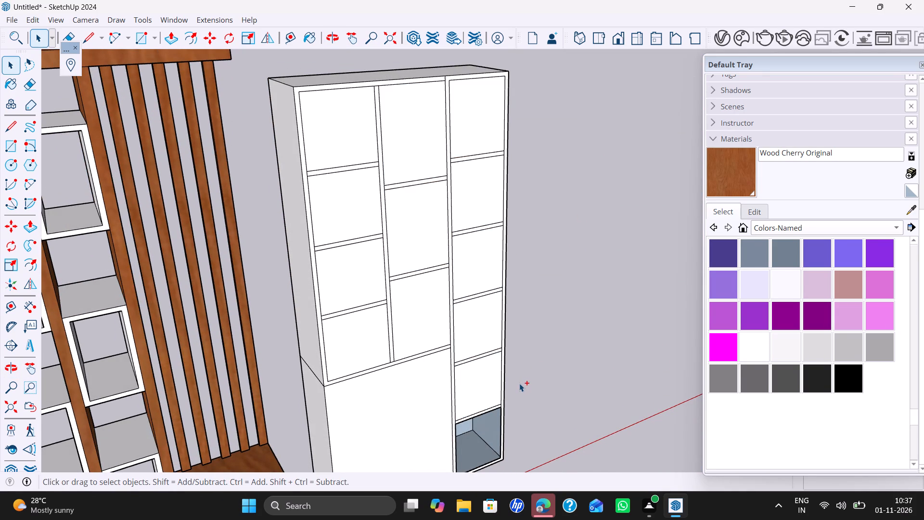
Push the middle column's three compartment faces back 1' through the cabinet's full depth.
{"action": "middle_click_drag", "start_coordinate": [600, 391], "coordinate": [431, 390]}
{"action": "scroll", "coordinate": [492, 390], "scroll_direction": "down", "scroll_amount": 4}
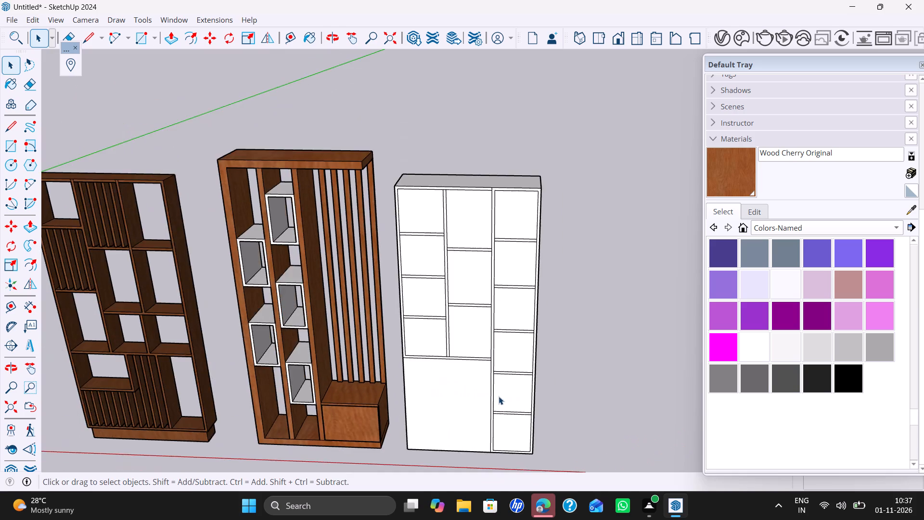
{"action": "middle_click_drag", "start_coordinate": [499, 396], "coordinate": [445, 389]}
{"action": "key", "text": "p"}
{"action": "scroll", "coordinate": [489, 432], "scroll_direction": "up", "scroll_amount": 3}
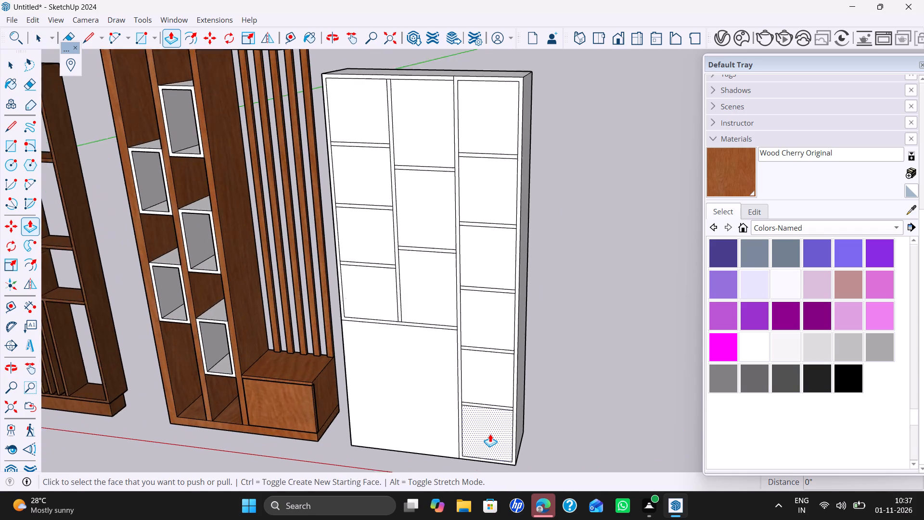
{"action": "scroll", "coordinate": [490, 434], "scroll_direction": "up", "scroll_amount": 1}
{"action": "middle_click_drag", "start_coordinate": [495, 434], "coordinate": [529, 398]}
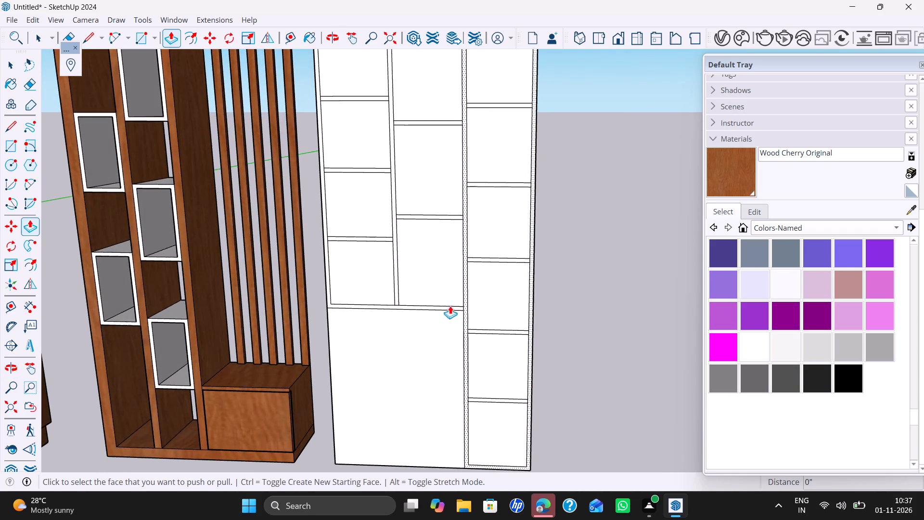
{"action": "left_click", "coordinate": [446, 294]}
{"action": "left_click", "coordinate": [433, 242]}
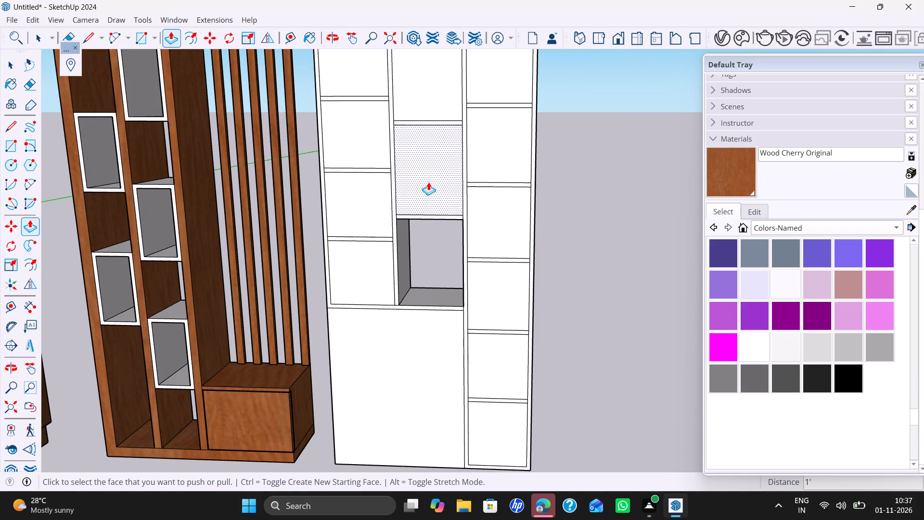
{"action": "scroll", "coordinate": [426, 176], "scroll_direction": "up", "scroll_amount": 1}
{"action": "double_click", "coordinate": [426, 176]}
{"action": "double_click", "coordinate": [427, 69]}
Push the left-hand column's four compartment faces through by the same 1' depth.
{"action": "scroll", "coordinate": [379, 140], "scroll_direction": "down", "scroll_amount": 4}
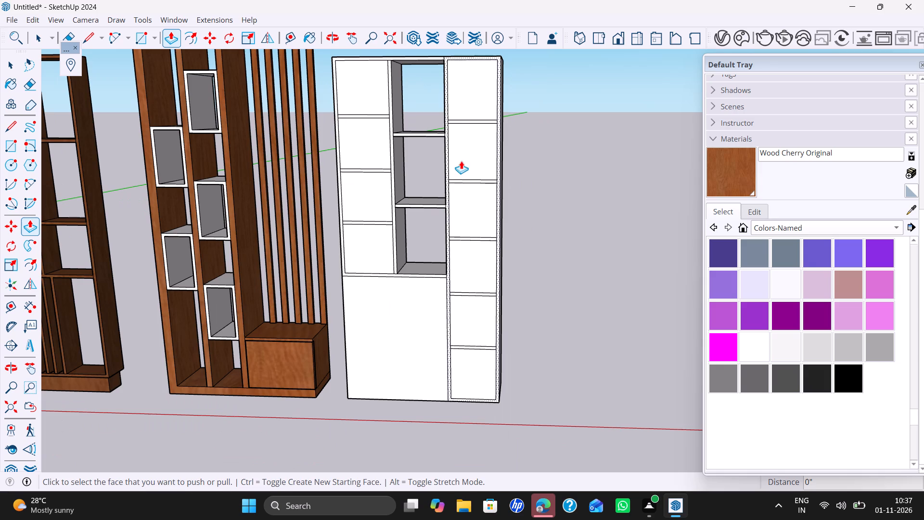
{"action": "double_click", "coordinate": [370, 90]}
{"action": "double_click", "coordinate": [367, 138]}
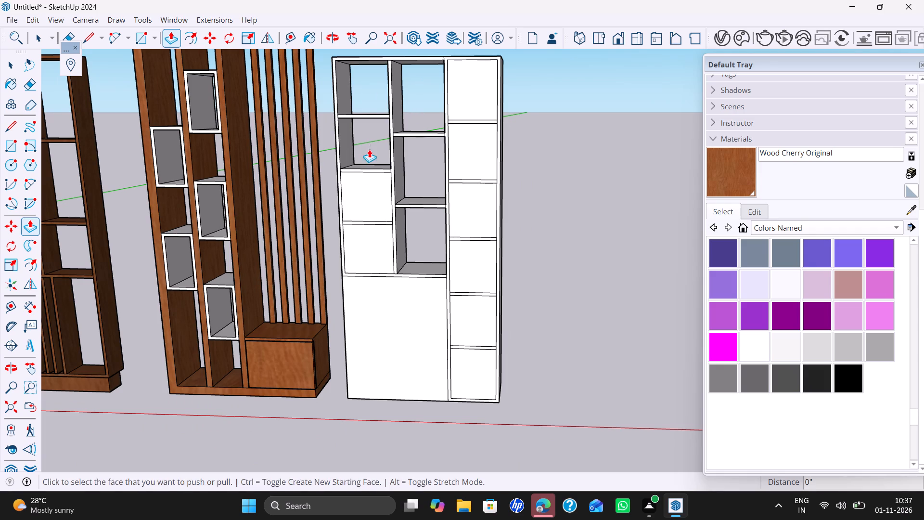
{"action": "double_click", "coordinate": [374, 202]}
{"action": "double_click", "coordinate": [375, 249]}
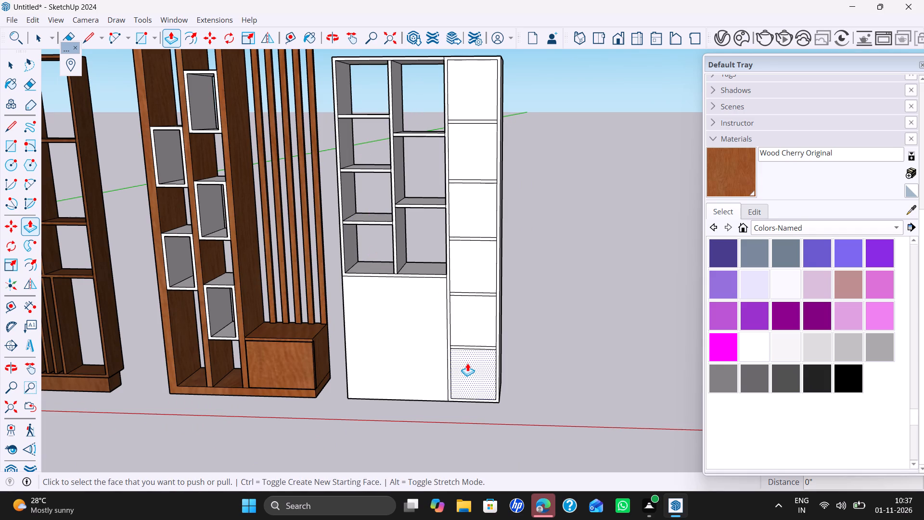
Push the tall right-hand column's six compartment faces through by the same 1' depth.
{"action": "double_click", "coordinate": [467, 366]}
{"action": "left_click", "coordinate": [474, 330]}
{"action": "left_click", "coordinate": [474, 330]}
{"action": "double_click", "coordinate": [479, 284]}
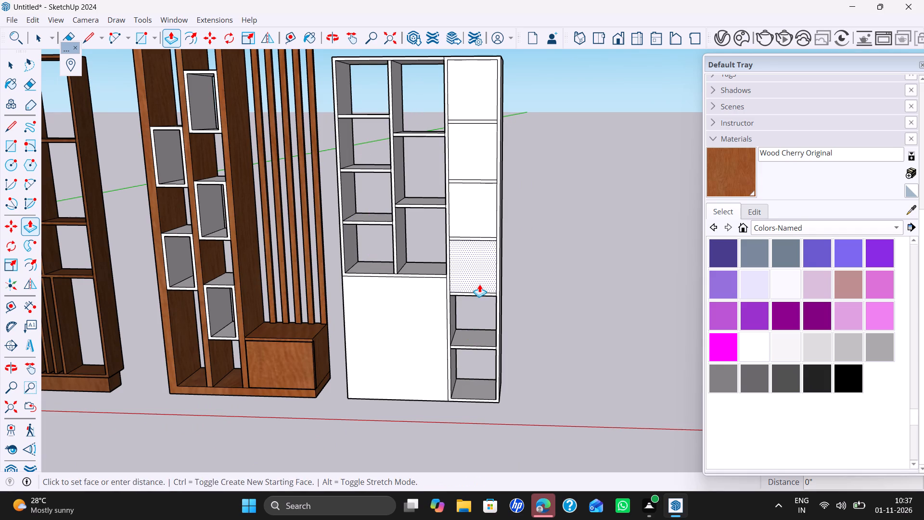
{"action": "scroll", "coordinate": [480, 270], "scroll_direction": "up", "scroll_amount": 1}
{"action": "double_click", "coordinate": [482, 219]}
{"action": "double_click", "coordinate": [466, 146]}
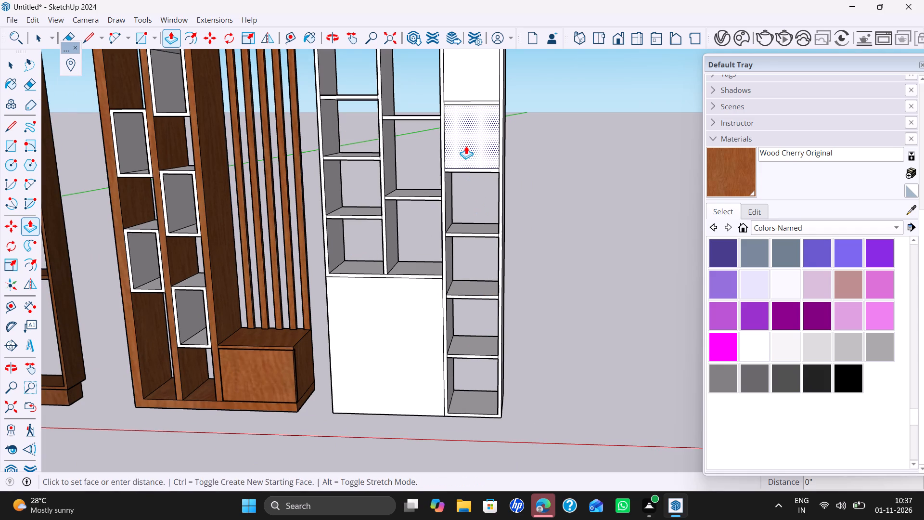
{"action": "double_click", "coordinate": [470, 93]}
{"action": "scroll", "coordinate": [470, 96], "scroll_direction": "up", "scroll_amount": 1}
{"action": "key", "text": "space"}
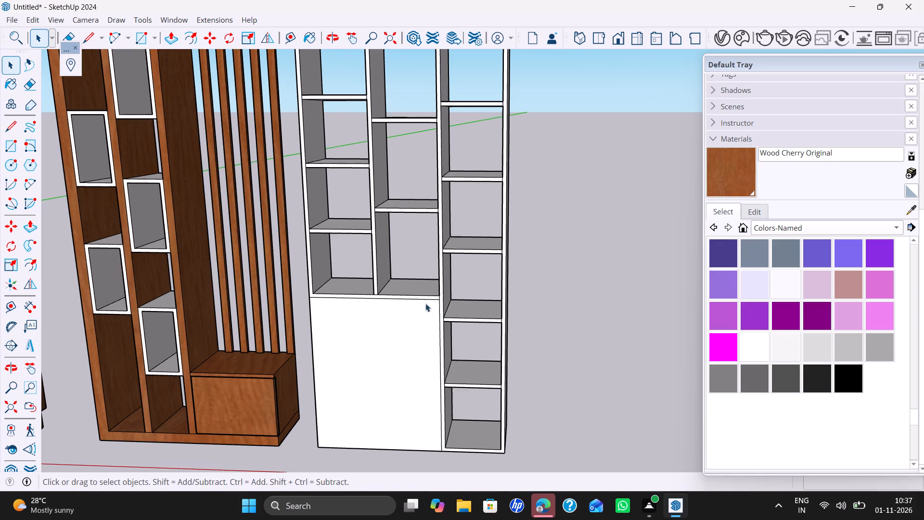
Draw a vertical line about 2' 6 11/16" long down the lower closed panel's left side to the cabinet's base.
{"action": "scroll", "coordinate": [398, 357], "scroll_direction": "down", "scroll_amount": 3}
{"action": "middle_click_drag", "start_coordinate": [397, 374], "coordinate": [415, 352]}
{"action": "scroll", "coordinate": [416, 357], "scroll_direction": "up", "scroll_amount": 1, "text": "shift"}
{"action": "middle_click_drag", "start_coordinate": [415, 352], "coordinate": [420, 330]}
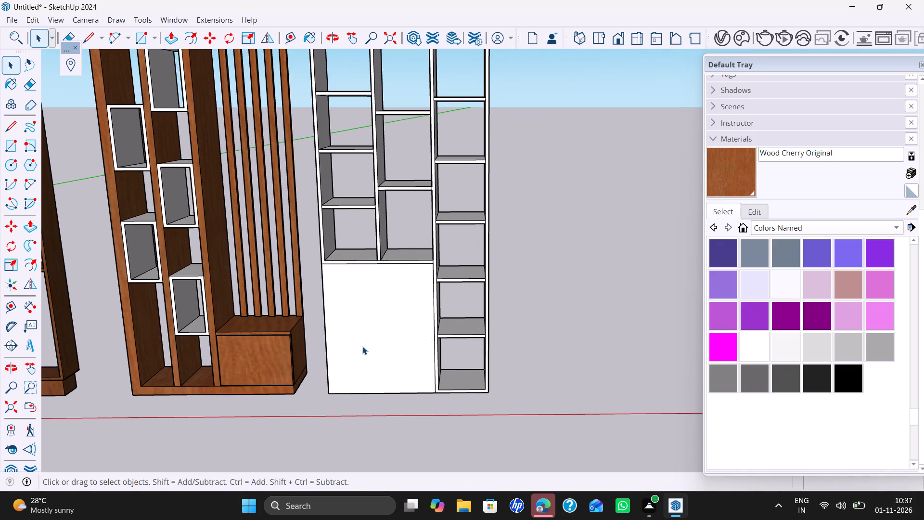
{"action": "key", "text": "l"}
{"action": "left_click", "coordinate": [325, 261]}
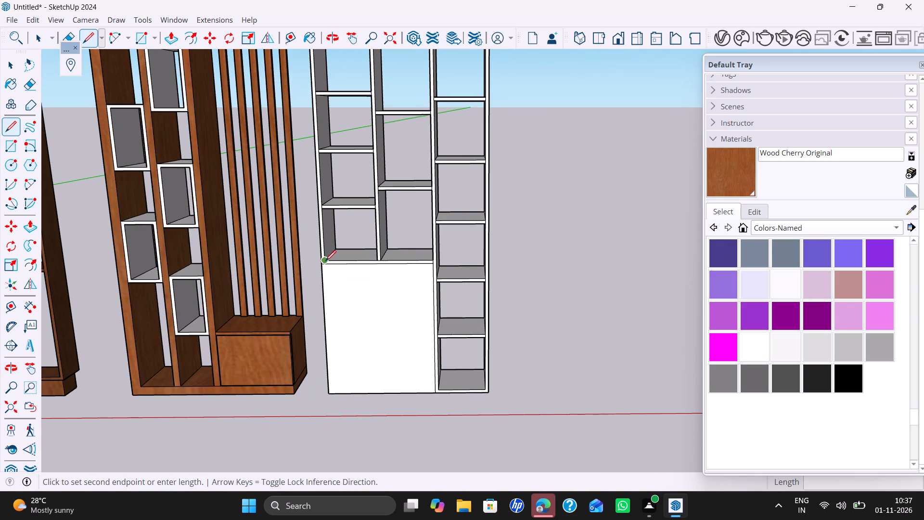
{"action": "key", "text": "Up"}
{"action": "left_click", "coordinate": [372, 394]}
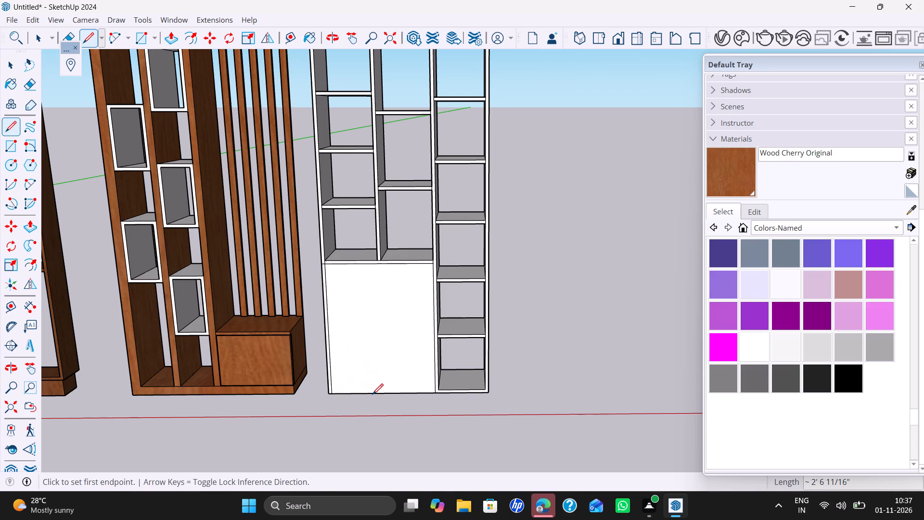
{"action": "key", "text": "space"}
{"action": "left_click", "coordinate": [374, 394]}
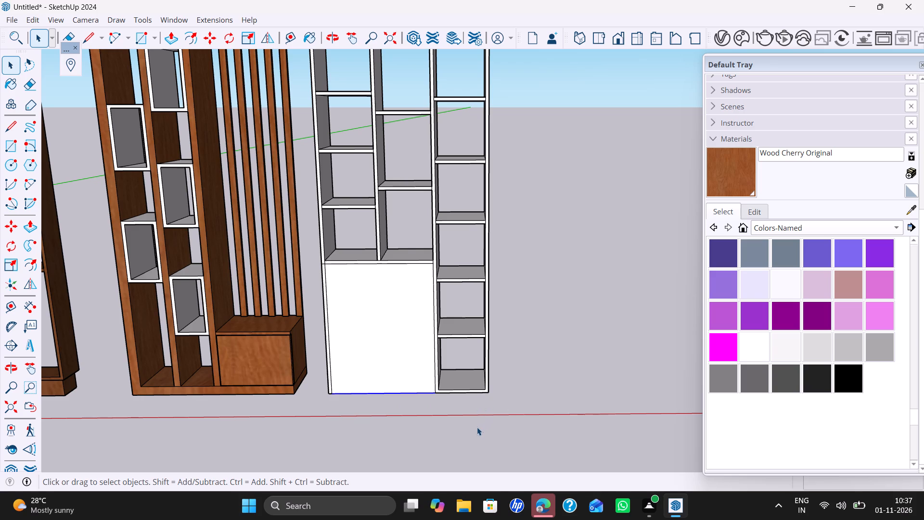
Undo the vertical line and the six compartment pushes in the tall right-hand column.
{"action": "key", "text": "ctrl+z"}
{"action": "key", "text": "ctrl+z"}
{"action": "key", "text": "ctrl+z"}
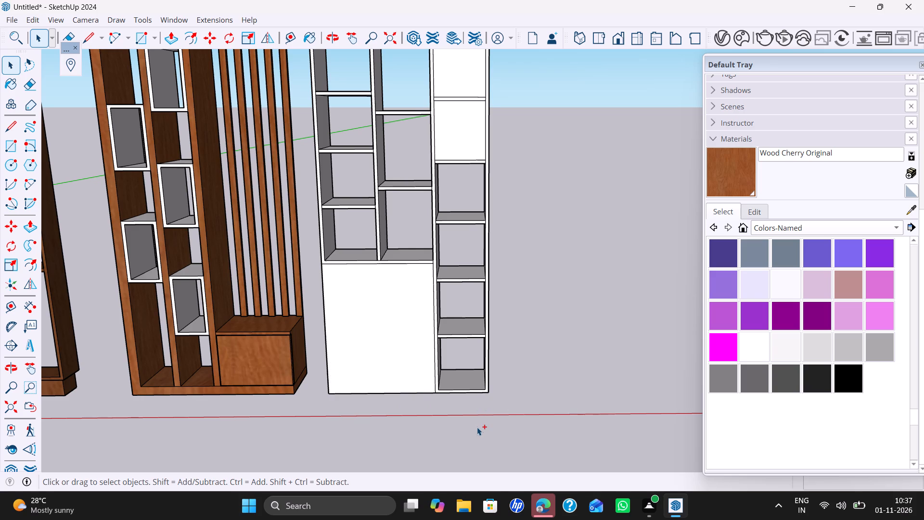
{"action": "key", "text": "ctrl+z"}
{"action": "key", "text": "ctrl+z"}
{"action": "key", "text": "ctrl+z"}
{"action": "key", "text": "ctrl+z"}
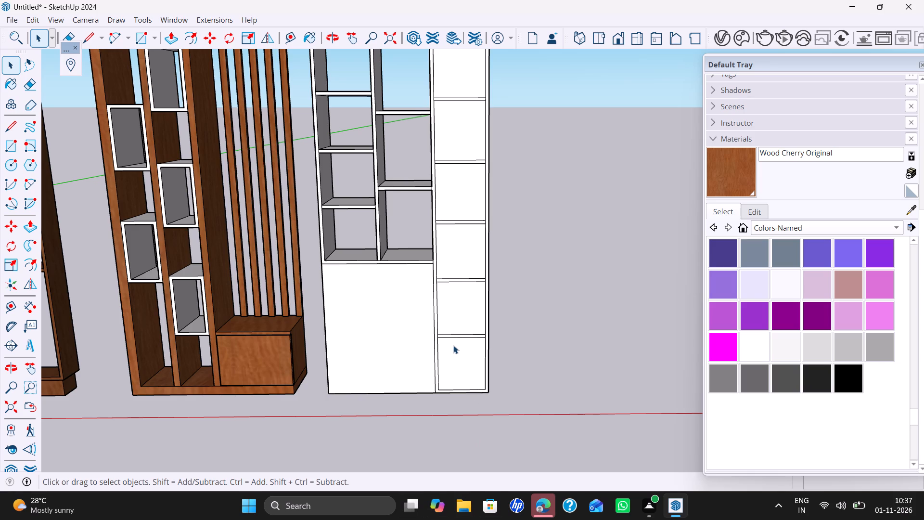
Erase all the compartment outlines and shelf lines on the tall right-hand column's front, leaving one plain face.
{"action": "key", "text": "e"}
{"action": "scroll", "coordinate": [433, 363], "scroll_direction": "up", "scroll_amount": 5}
{"action": "left_click_drag", "start_coordinate": [445, 400], "coordinate": [456, 402]}
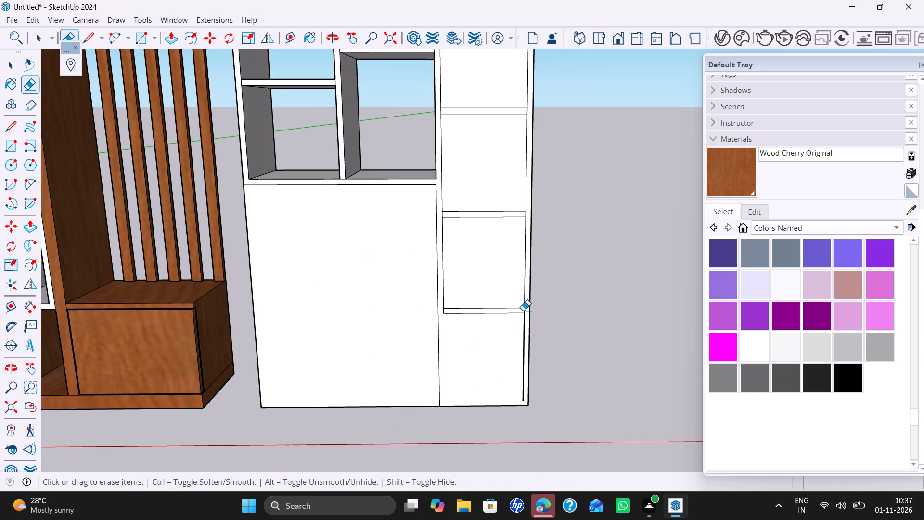
{"action": "left_click", "coordinate": [523, 311]}
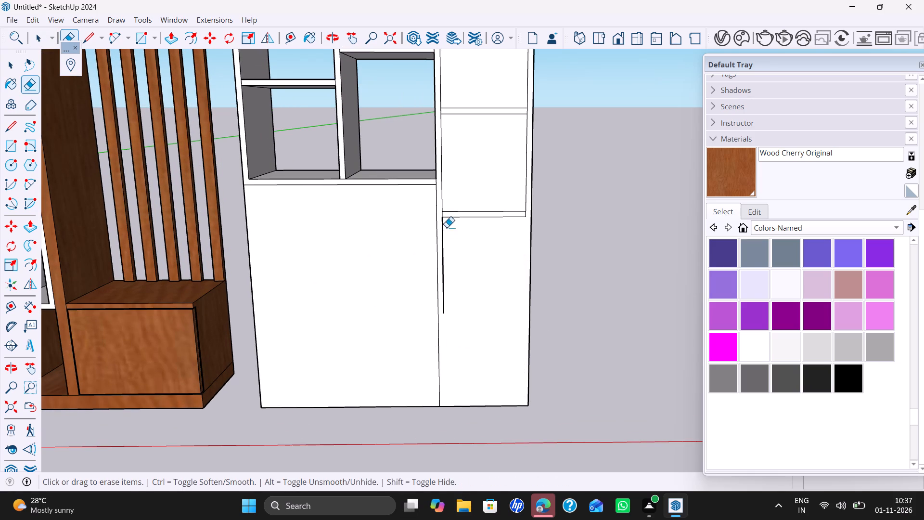
{"action": "left_click_drag", "start_coordinate": [442, 215], "coordinate": [444, 223]}
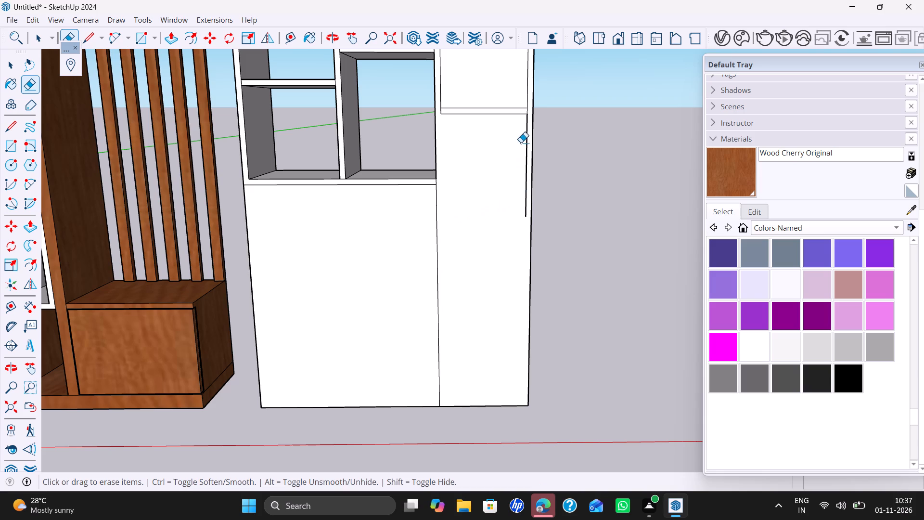
{"action": "left_click_drag", "start_coordinate": [526, 110], "coordinate": [527, 116]}
{"action": "scroll", "coordinate": [474, 160], "scroll_direction": "down", "scroll_amount": 3}
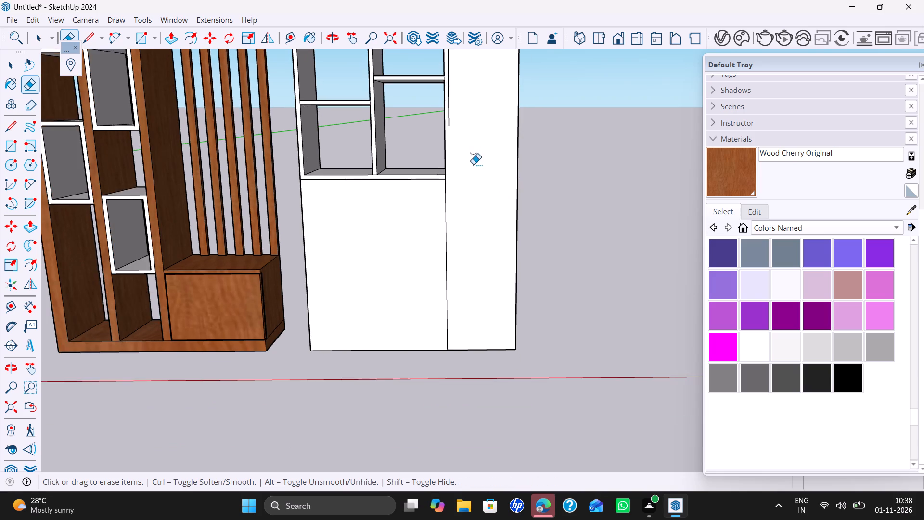
{"action": "middle_click_drag", "start_coordinate": [474, 164], "coordinate": [477, 433], "text": "shift"}
{"action": "scroll", "coordinate": [468, 336], "scroll_direction": "up", "scroll_amount": 1}
{"action": "left_click_drag", "start_coordinate": [451, 312], "coordinate": [452, 321]}
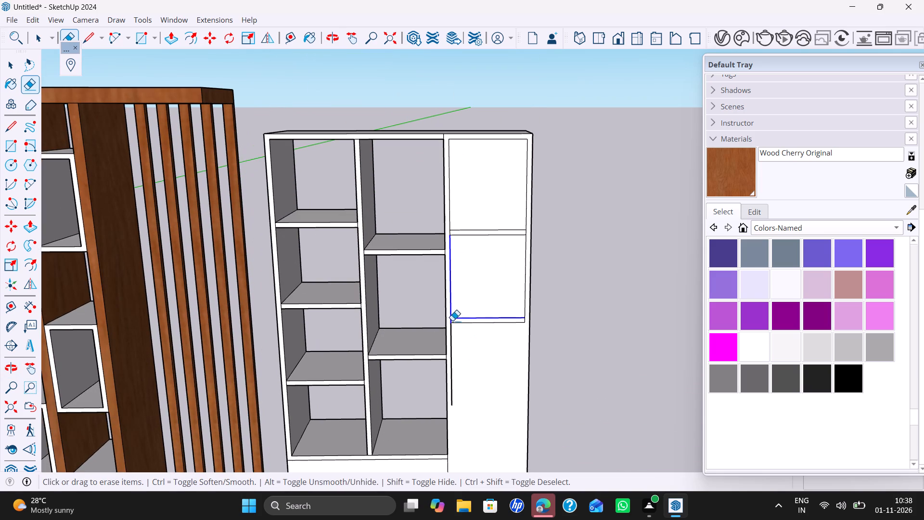
{"action": "left_click_drag", "start_coordinate": [452, 321], "coordinate": [454, 326]}
{"action": "left_click_drag", "start_coordinate": [521, 225], "coordinate": [525, 230]}
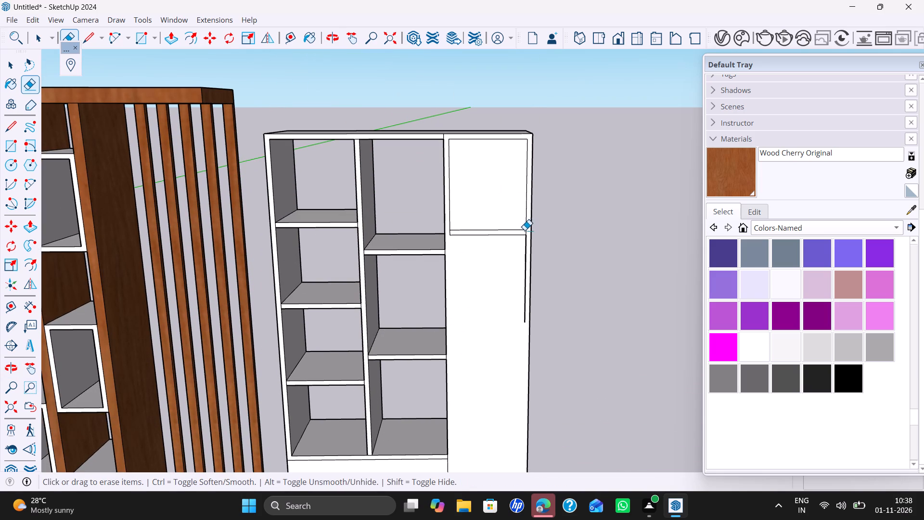
{"action": "left_click_drag", "start_coordinate": [525, 230], "coordinate": [524, 235]}
{"action": "left_click_drag", "start_coordinate": [525, 224], "coordinate": [526, 231]}
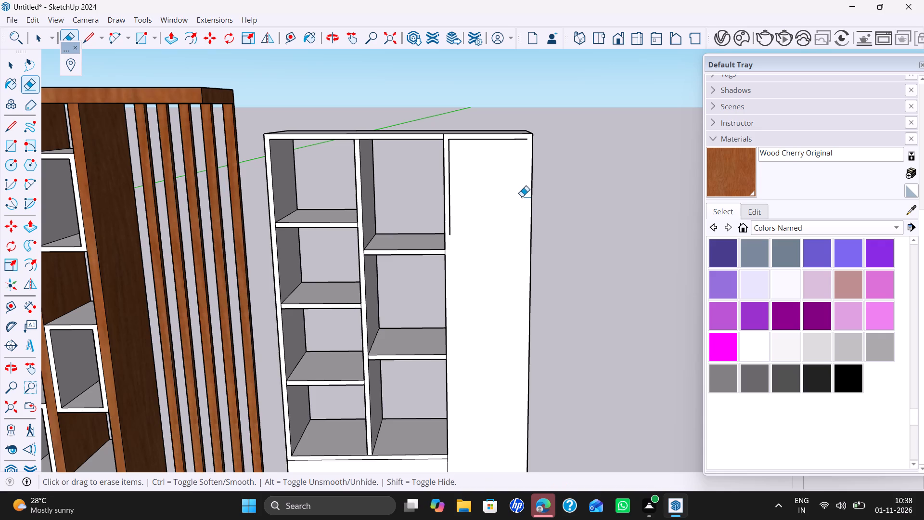
{"action": "left_click", "coordinate": [454, 139]}
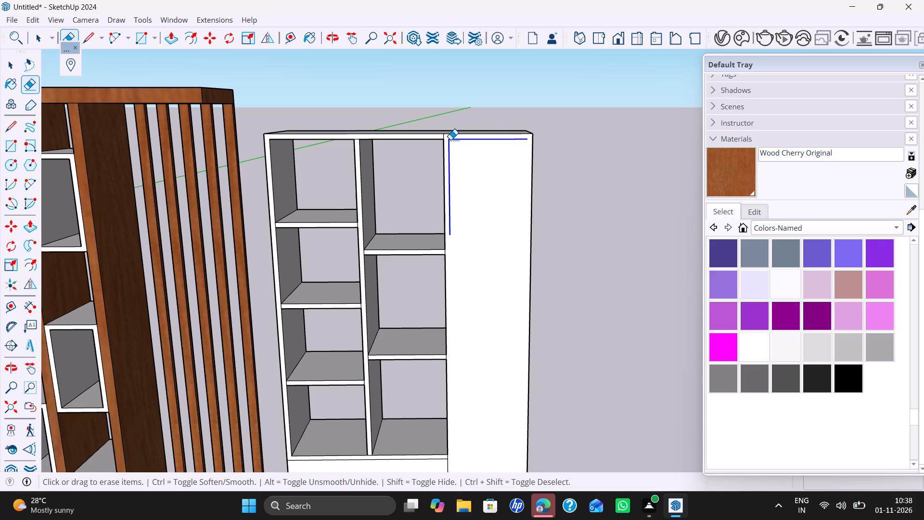
{"action": "key", "text": "space"}
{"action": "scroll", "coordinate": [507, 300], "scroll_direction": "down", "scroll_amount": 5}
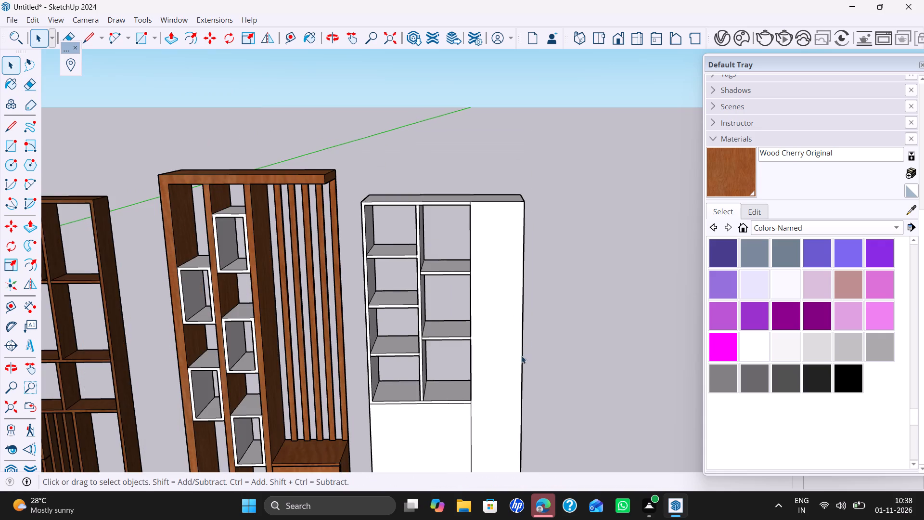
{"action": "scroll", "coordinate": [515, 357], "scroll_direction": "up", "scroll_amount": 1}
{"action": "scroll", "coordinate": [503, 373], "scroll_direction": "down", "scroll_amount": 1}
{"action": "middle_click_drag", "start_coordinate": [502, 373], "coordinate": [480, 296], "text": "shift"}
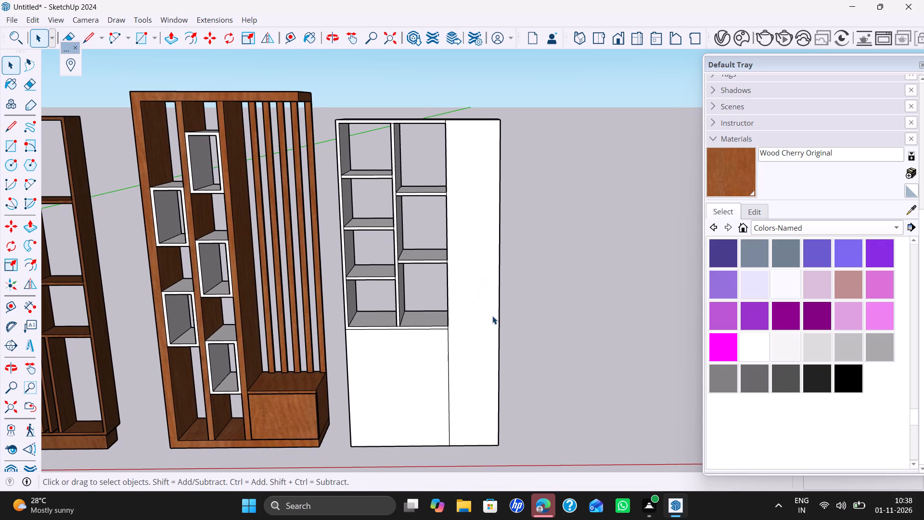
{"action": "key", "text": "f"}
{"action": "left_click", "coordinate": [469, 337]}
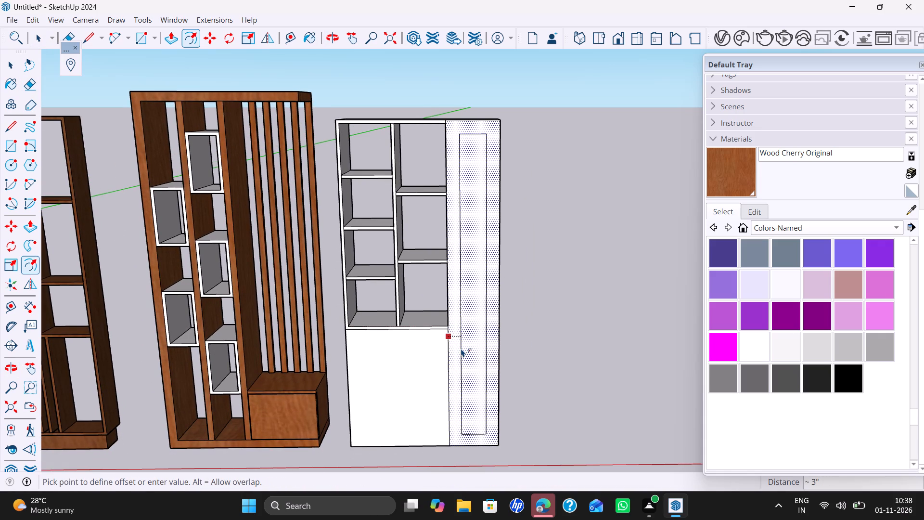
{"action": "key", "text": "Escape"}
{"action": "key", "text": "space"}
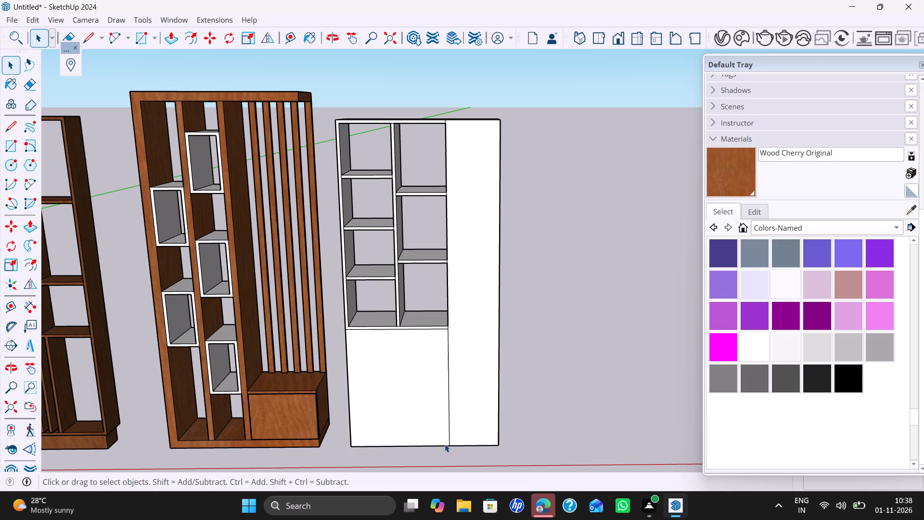
Copy the two bottom front edges of the new cabinet 2" straight up to mark a base strip.
{"action": "left_click", "coordinate": [445, 445]}
{"action": "left_click", "coordinate": [462, 443], "text": "ctrl"}
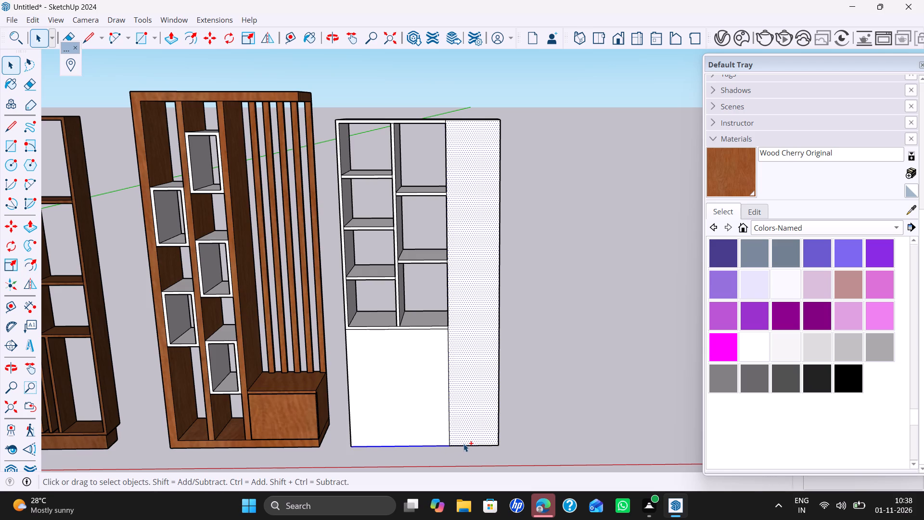
{"action": "left_click", "coordinate": [466, 442], "text": "ctrl+shift"}
{"action": "left_click", "coordinate": [466, 446], "text": "ctrl"}
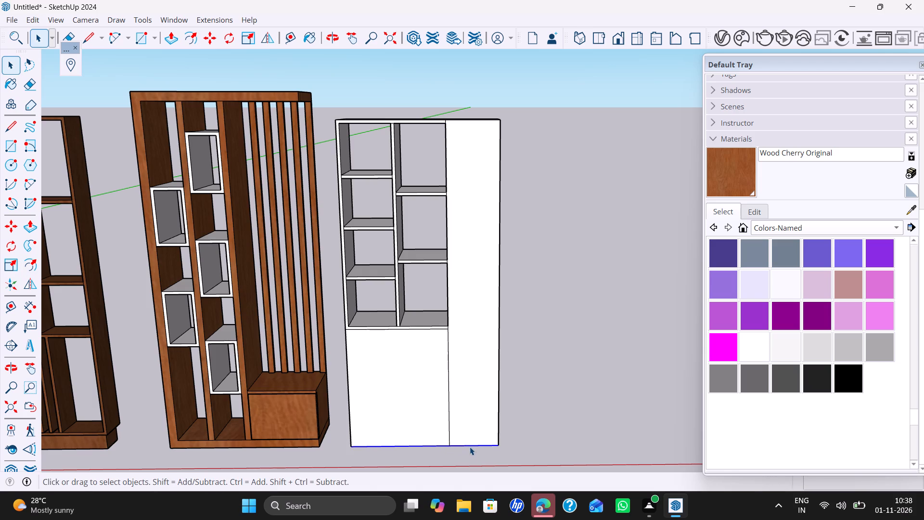
{"action": "key", "text": "m"}
{"action": "left_click", "coordinate": [498, 446]}
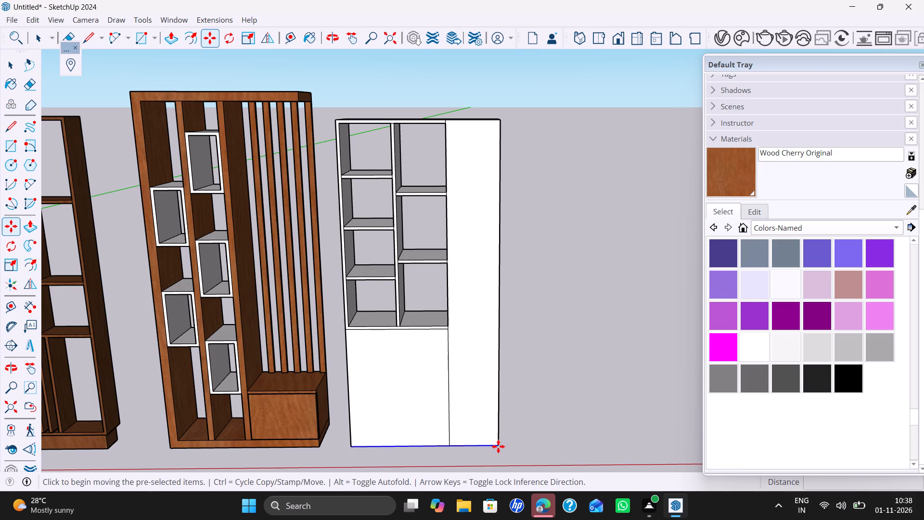
{"action": "key", "text": "Up"}
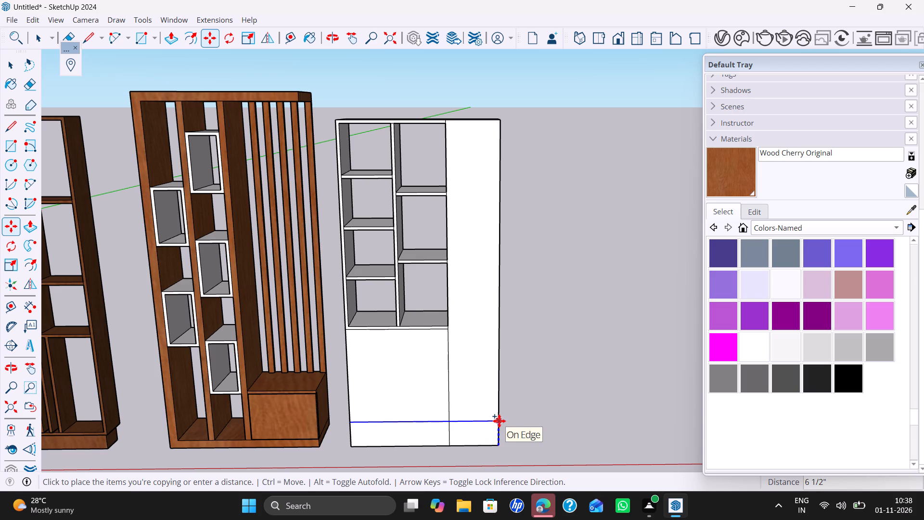
{"action": "type", "text": "50"}
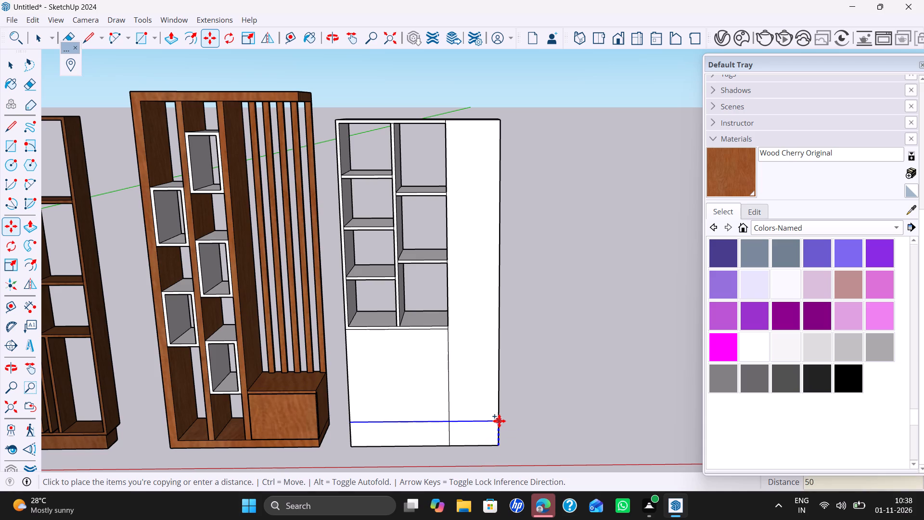
{"action": "type", "text": "mm"}
{"action": "key", "text": "BackSpace"}
{"action": "key", "text": "BackSpace"}
{"action": "key", "text": "BackSpace"}
{"action": "key", "text": "BackSpace"}
{"action": "type", "text": "2\""}
{"action": "key", "text": "Return"}
{"action": "key", "text": "space"}
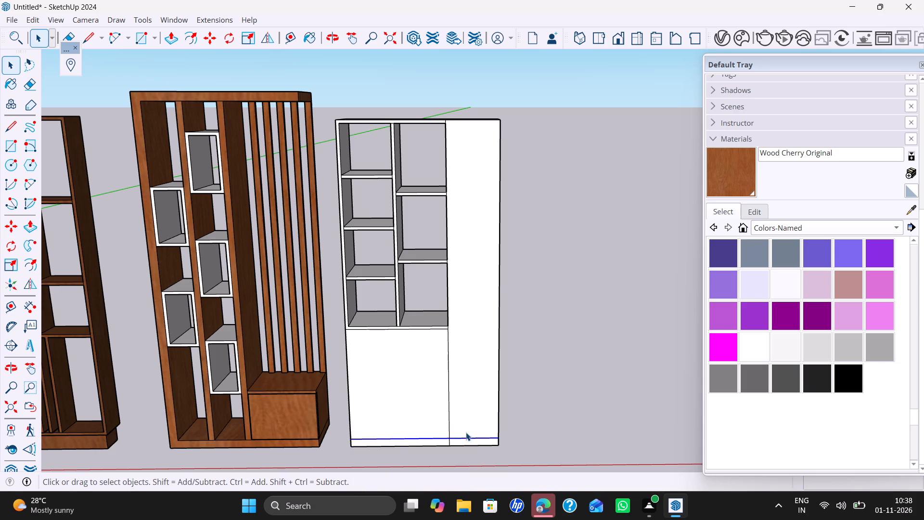
Erase the short piece of the vertical divider line that crosses the 2" base strip.
{"action": "key", "text": "e"}
{"action": "left_click", "coordinate": [449, 440]}
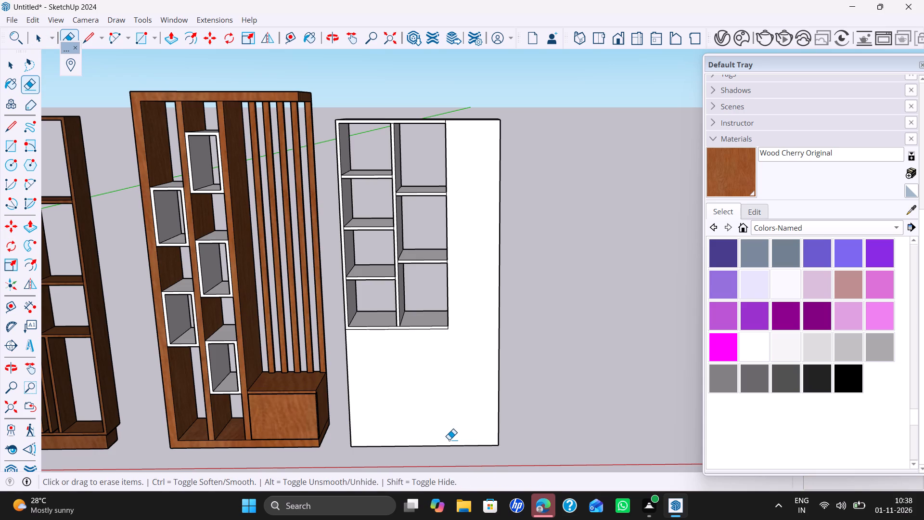
{"action": "key", "text": "ctrl+z"}
{"action": "scroll", "coordinate": [448, 443], "scroll_direction": "up", "scroll_amount": 3}
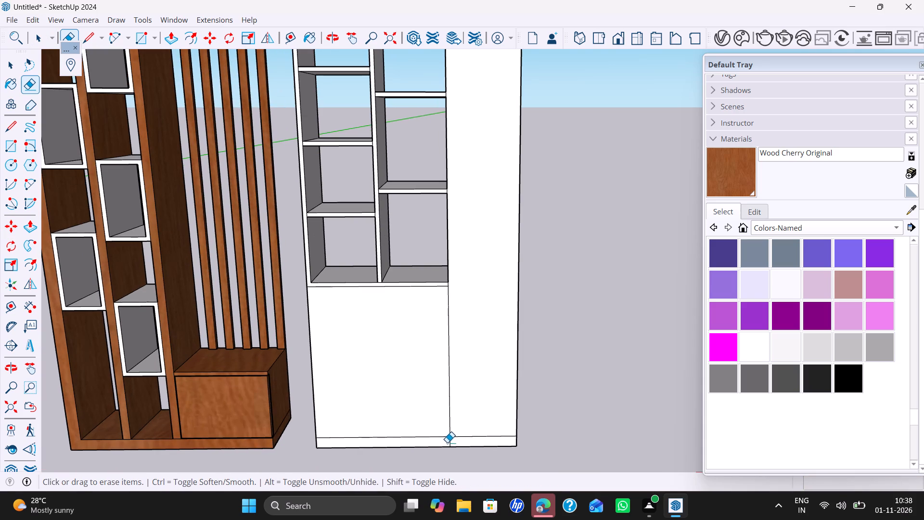
{"action": "left_click", "coordinate": [450, 441]}
{"action": "key", "text": "space"}
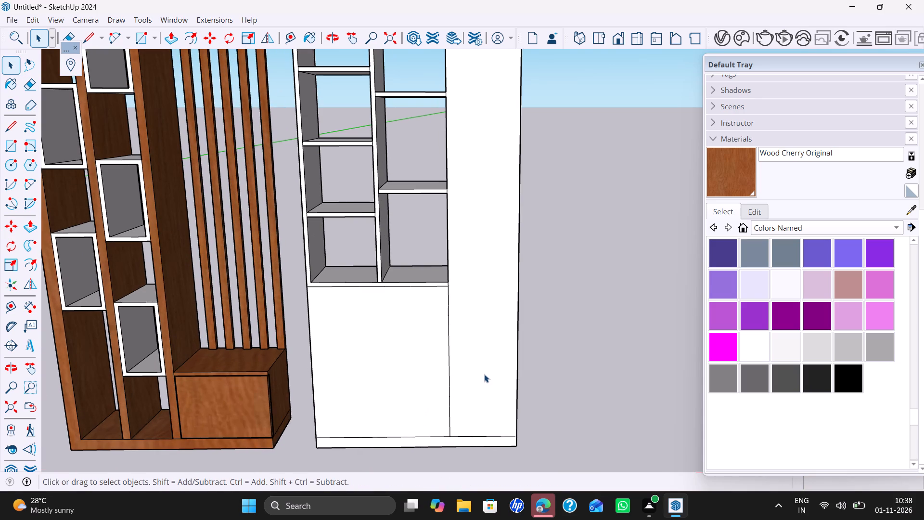
Divide the right-hand column's outer vertical edge above the base strip into 6 segments.
{"action": "left_click", "coordinate": [518, 309]}
{"action": "right_click", "coordinate": [518, 309]}
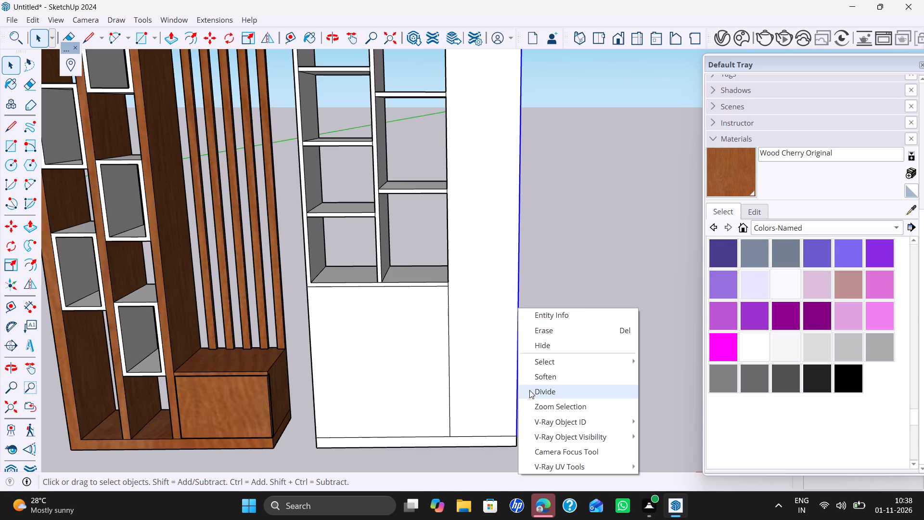
{"action": "left_click", "coordinate": [529, 391]}
{"action": "scroll", "coordinate": [521, 364], "scroll_direction": "down", "scroll_amount": 1}
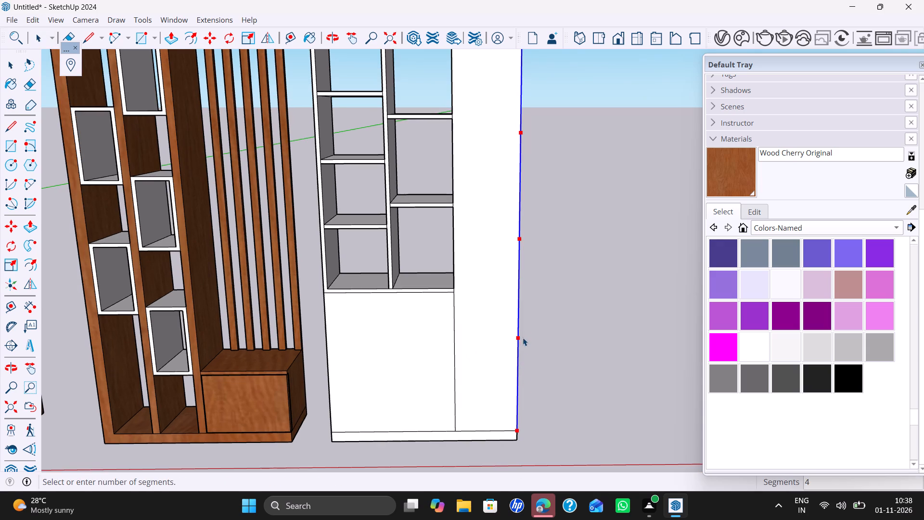
{"action": "scroll", "coordinate": [523, 328], "scroll_direction": "down", "scroll_amount": 4}
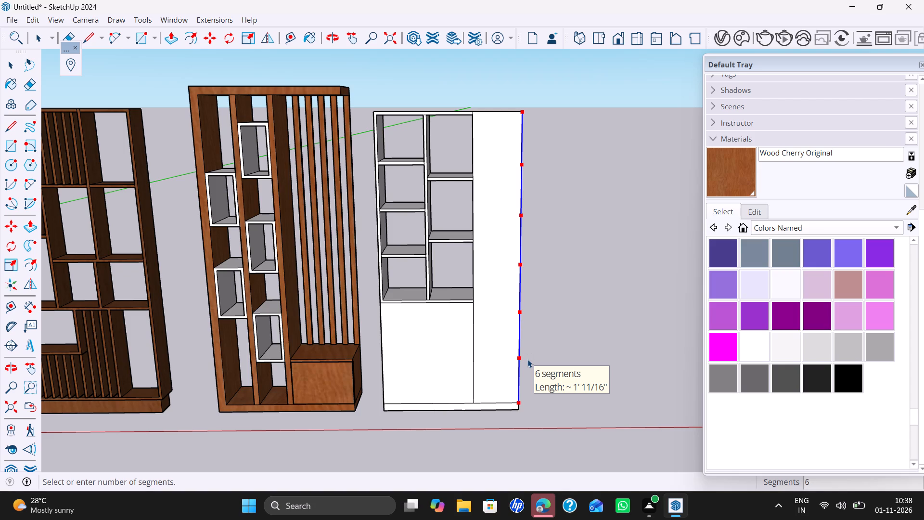
{"action": "left_click", "coordinate": [527, 359]}
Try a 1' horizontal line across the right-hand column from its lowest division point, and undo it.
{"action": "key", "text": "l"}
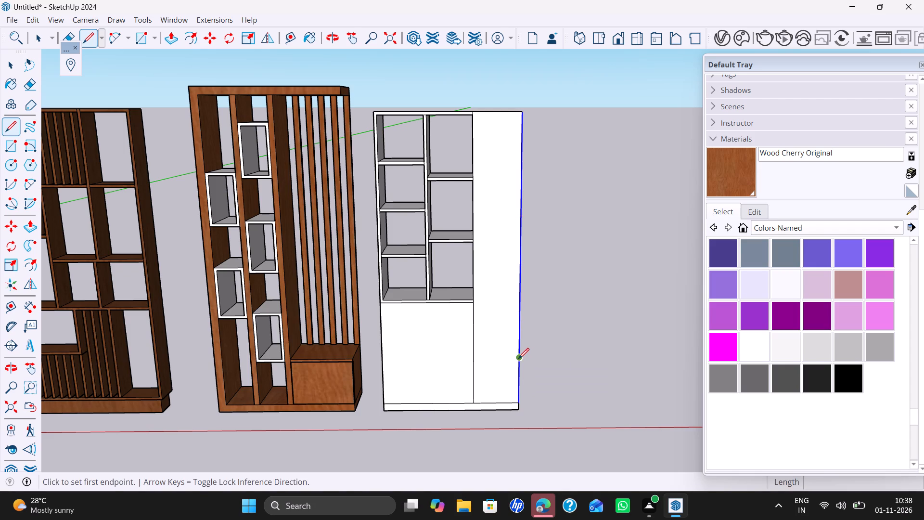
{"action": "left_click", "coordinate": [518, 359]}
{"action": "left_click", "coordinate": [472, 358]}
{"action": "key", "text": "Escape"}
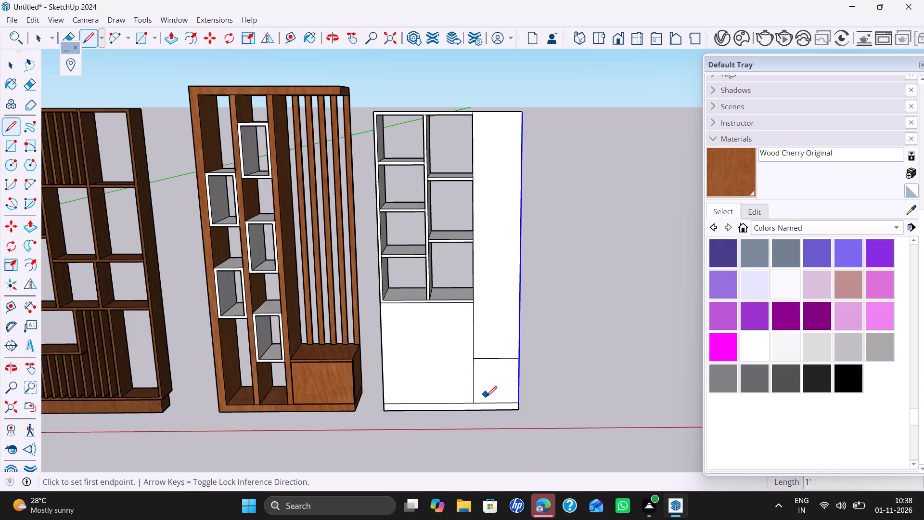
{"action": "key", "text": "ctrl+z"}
Offset the front face of the right-hand column inward by 18 mm, above the base strip.
{"action": "key", "text": "f"}
{"action": "left_click", "coordinate": [493, 362]}
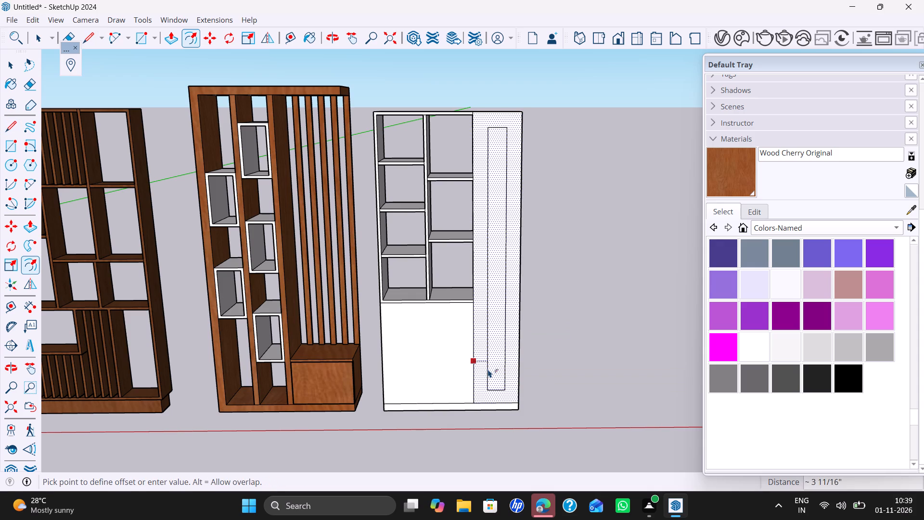
{"action": "type", "text": "18"}
{"action": "type", "text": "mm"}
{"action": "key", "text": "Return"}
{"action": "key", "text": "space"}
Draw horizontal lines about 10 9/16" long across the column's inset face at the two lowest division points.
{"action": "scroll", "coordinate": [501, 386], "scroll_direction": "up", "scroll_amount": 1}
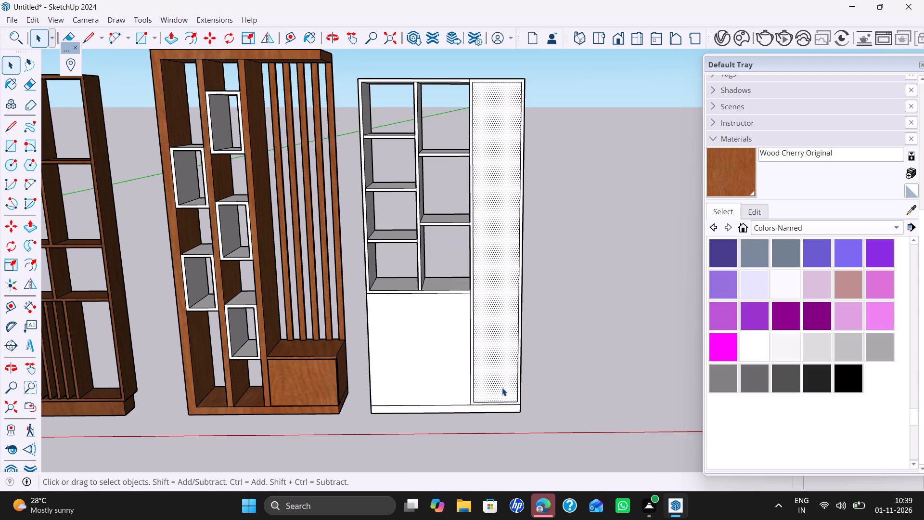
{"action": "key", "text": "l"}
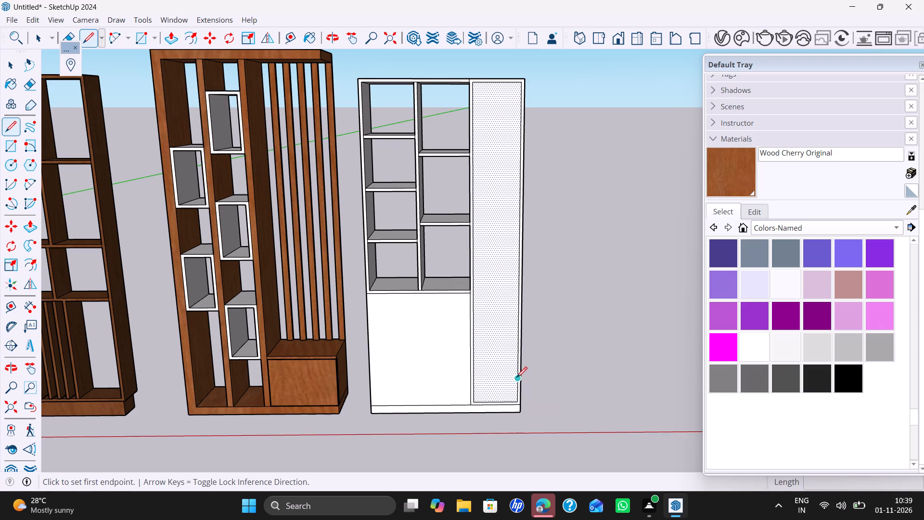
{"action": "scroll", "coordinate": [517, 353], "scroll_direction": "up", "scroll_amount": 3}
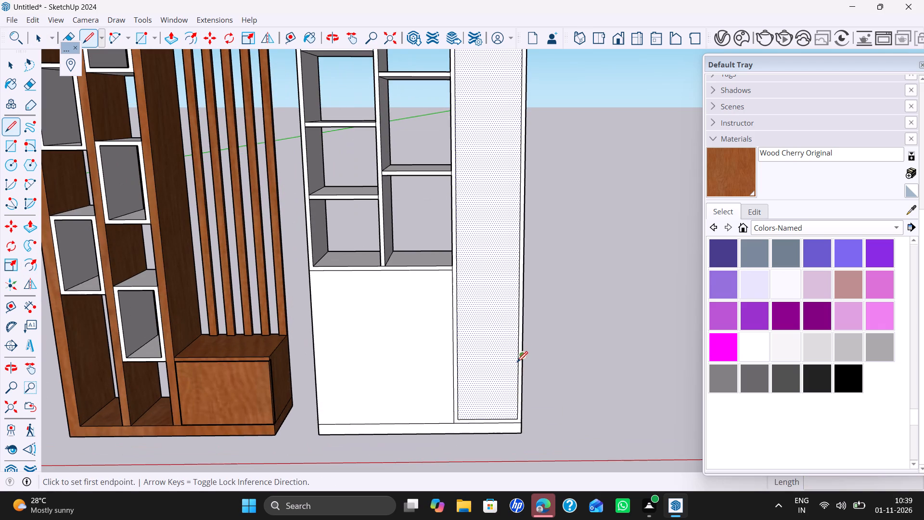
{"action": "scroll", "coordinate": [510, 364], "scroll_direction": "up", "scroll_amount": 3}
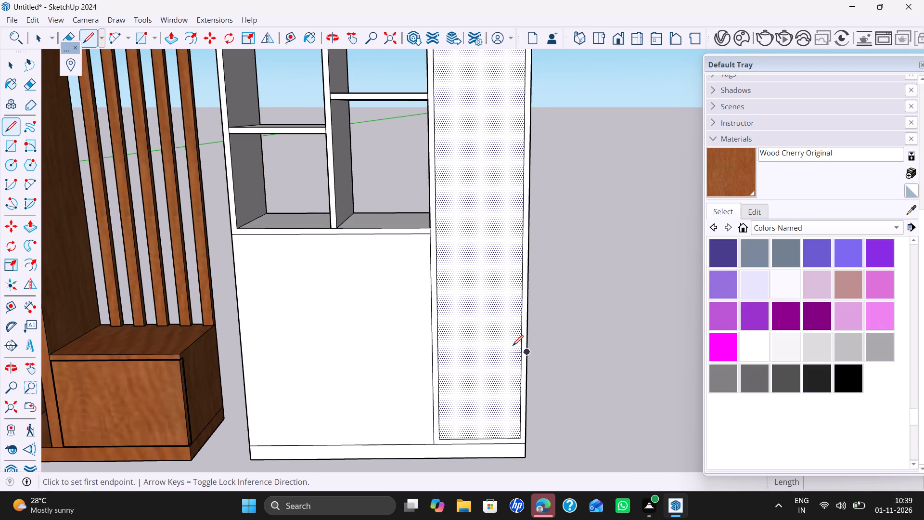
{"action": "scroll", "coordinate": [490, 381], "scroll_direction": "up", "scroll_amount": 3}
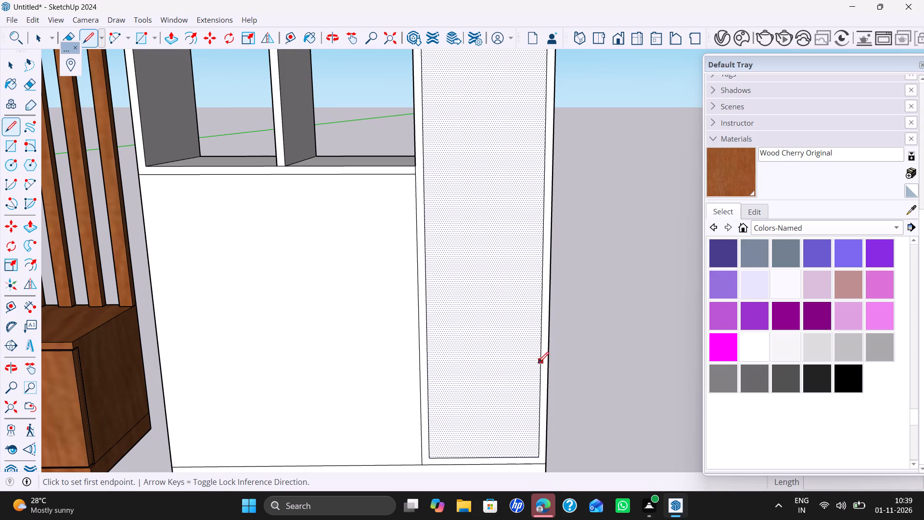
{"action": "left_click", "coordinate": [539, 342]}
{"action": "left_click", "coordinate": [424, 340]}
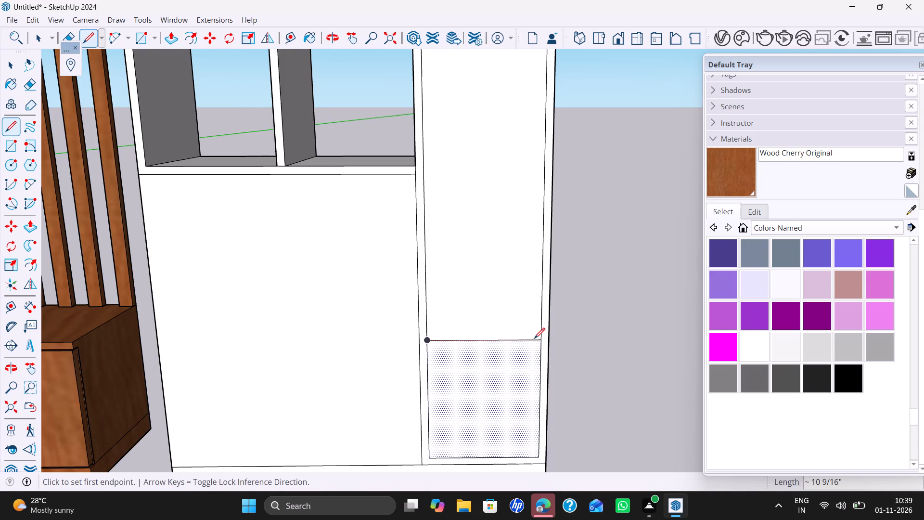
{"action": "left_click", "coordinate": [538, 343]}
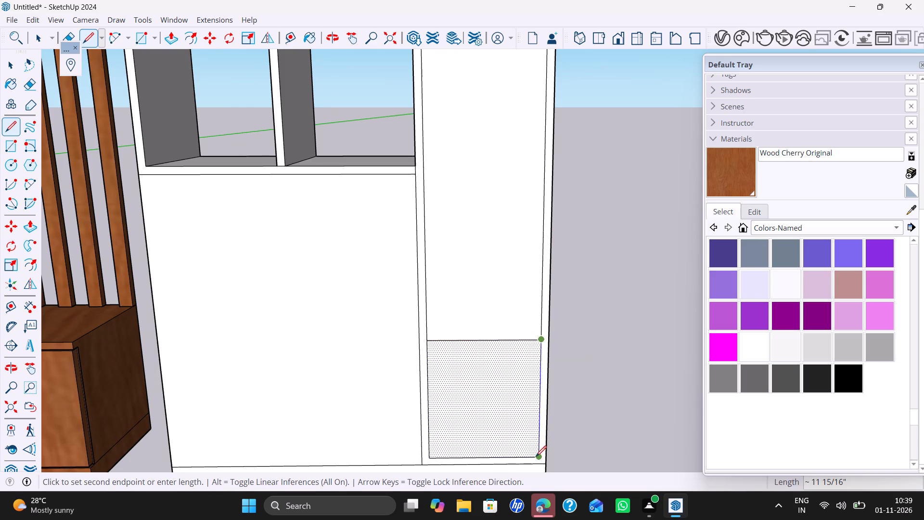
{"action": "key", "text": "Escape"}
{"action": "left_click", "coordinate": [542, 206]}
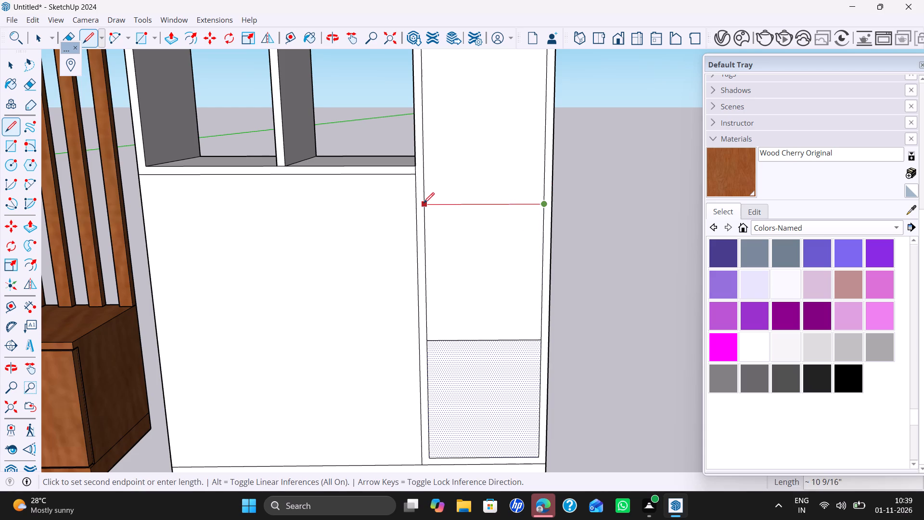
{"action": "left_click", "coordinate": [423, 203]}
Draw horizontal lines across the column's inset face at the three upper division points, up to the inner edges of the frame.
{"action": "scroll", "coordinate": [465, 183], "scroll_direction": "down", "scroll_amount": 4}
{"action": "scroll", "coordinate": [520, 130], "scroll_direction": "up", "scroll_amount": 1}
{"action": "scroll", "coordinate": [514, 126], "scroll_direction": "down", "scroll_amount": 3}
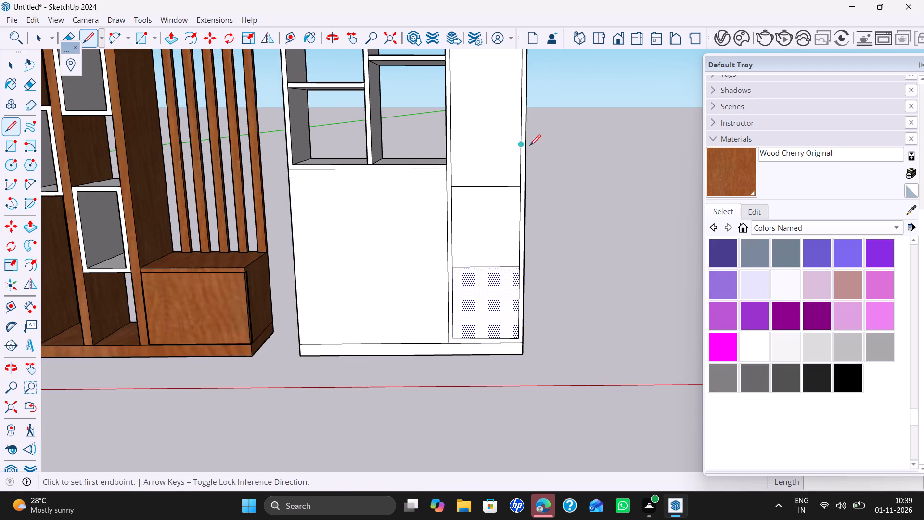
{"action": "middle_click_drag", "start_coordinate": [543, 163], "coordinate": [526, 352], "text": "shift"}
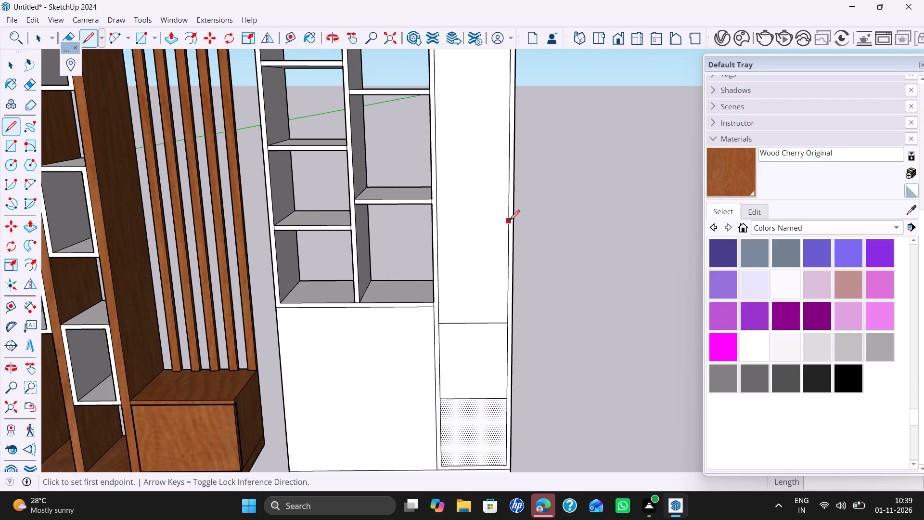
{"action": "left_click", "coordinate": [509, 243]}
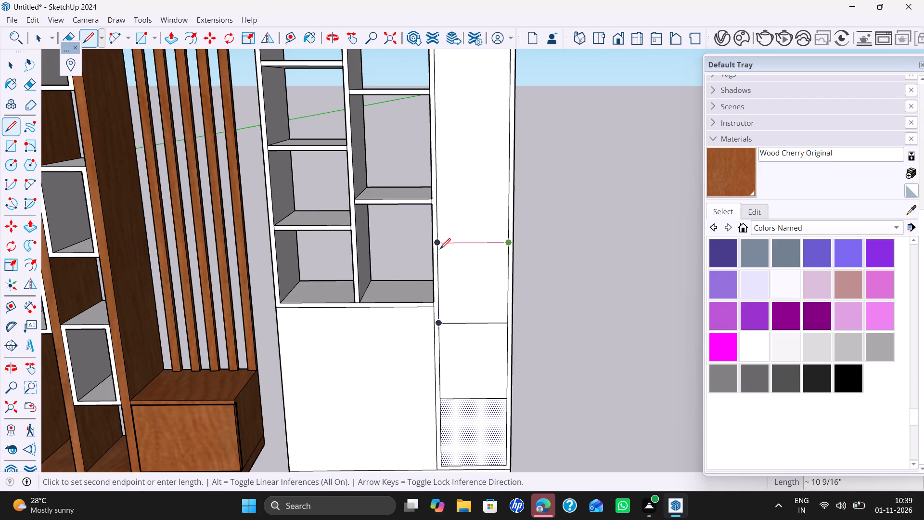
{"action": "left_click", "coordinate": [437, 248]}
{"action": "middle_click_drag", "start_coordinate": [465, 228], "coordinate": [456, 346], "text": "shift"}
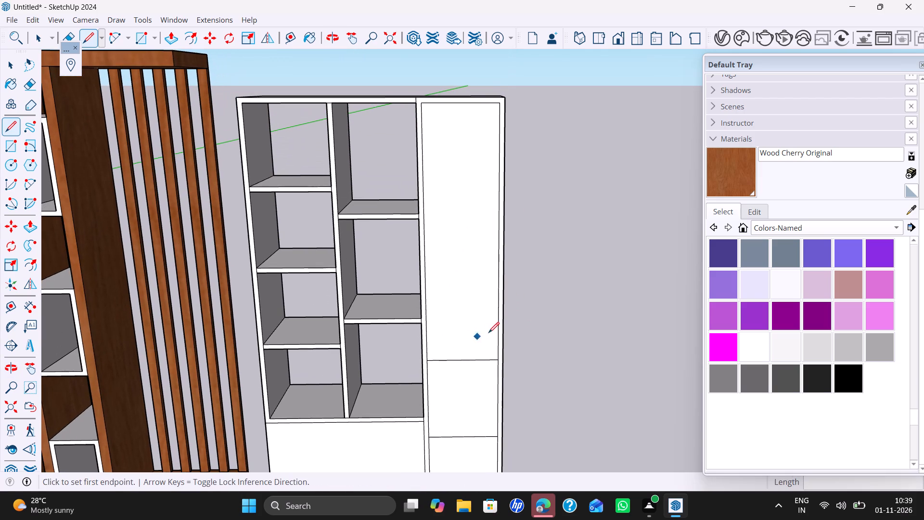
{"action": "left_click", "coordinate": [497, 279]}
{"action": "left_click", "coordinate": [425, 284]}
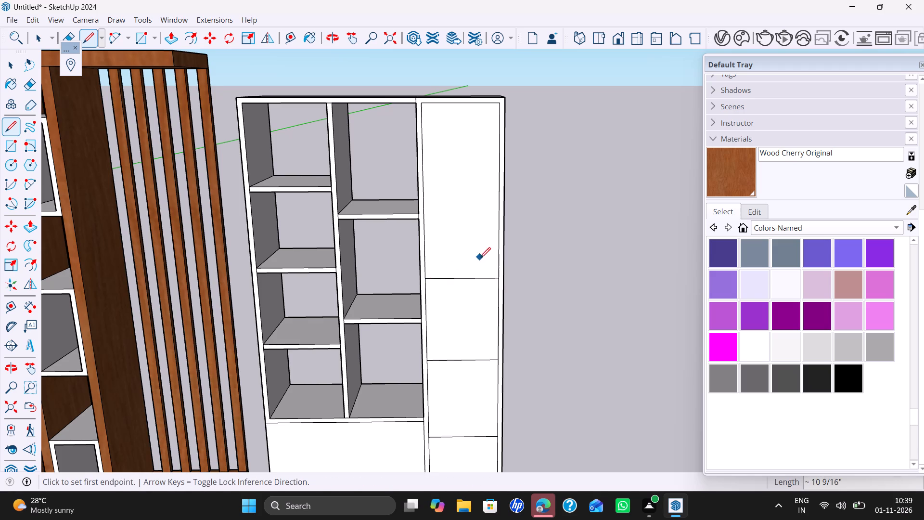
{"action": "middle_click_drag", "start_coordinate": [480, 258], "coordinate": [479, 334], "text": "shift"}
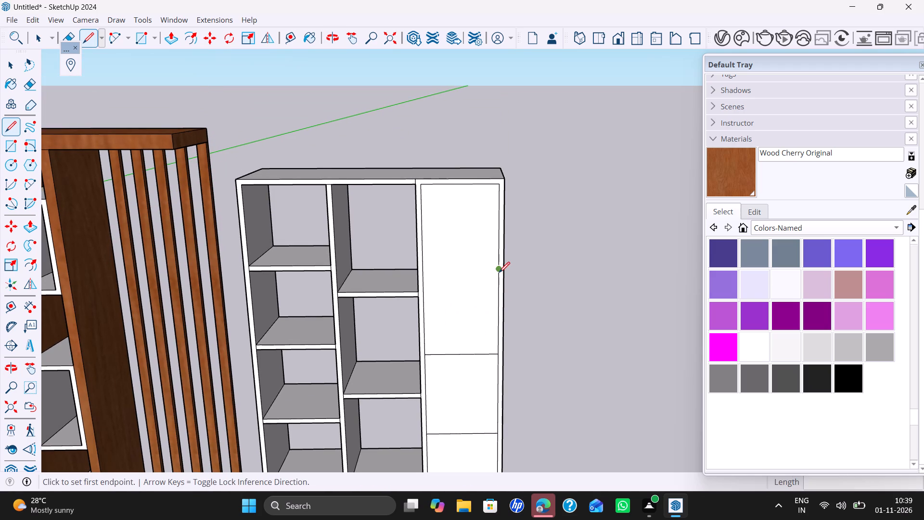
{"action": "left_click", "coordinate": [500, 269]}
{"action": "left_click", "coordinate": [425, 271]}
Select all five horizontal division lines of the right-hand column and move them 9 mm straight up.
{"action": "key", "text": "space"}
{"action": "left_click", "coordinate": [452, 268]}
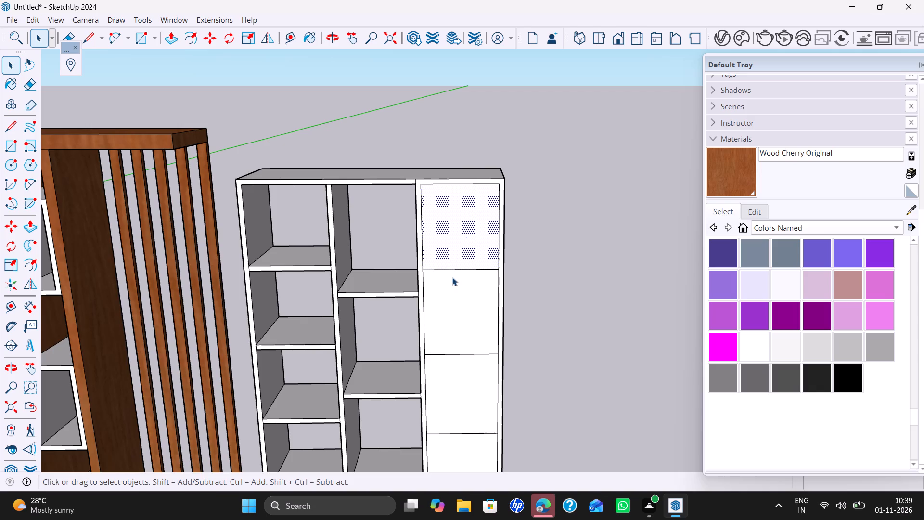
{"action": "left_click", "coordinate": [463, 269]}
{"action": "scroll", "coordinate": [461, 279], "scroll_direction": "down", "scroll_amount": 5}
{"action": "middle_click_drag", "start_coordinate": [460, 286], "coordinate": [457, 176], "text": "shift"}
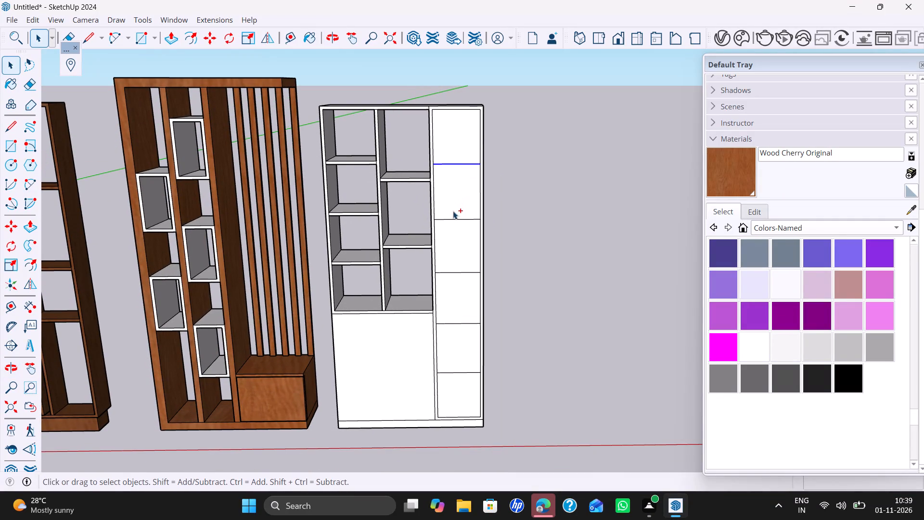
{"action": "left_click", "coordinate": [451, 219]}
{"action": "left_click", "coordinate": [467, 165], "text": "ctrl"}
{"action": "left_click", "coordinate": [441, 274], "text": "ctrl"}
{"action": "left_click", "coordinate": [453, 322], "text": "ctrl"}
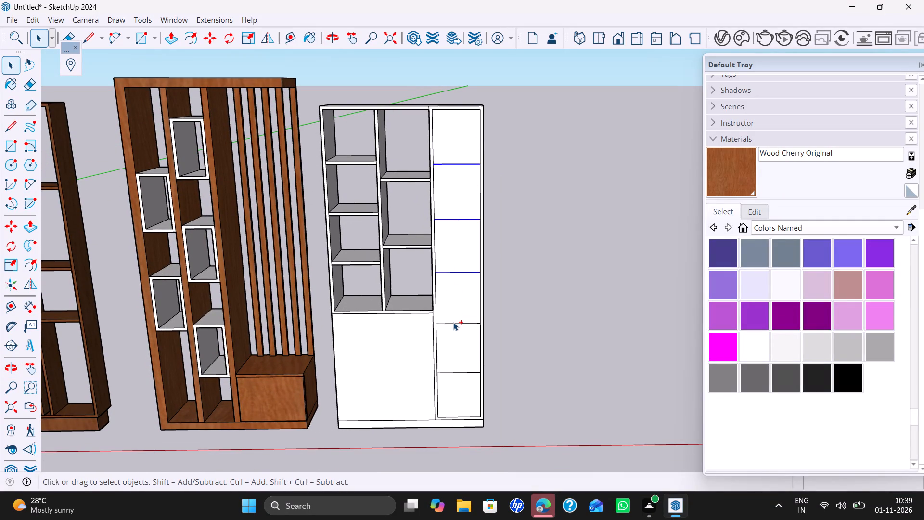
{"action": "left_click", "coordinate": [461, 373], "text": "ctrl"}
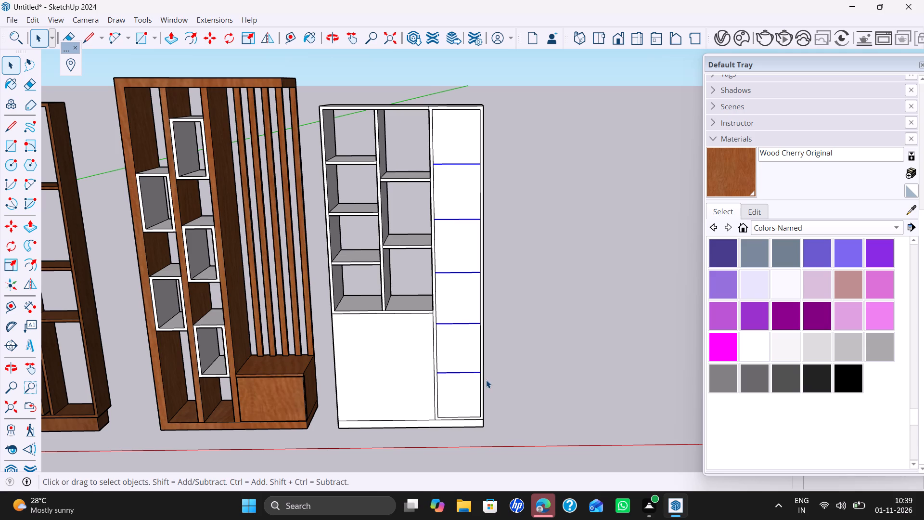
{"action": "key", "text": "m"}
{"action": "scroll", "coordinate": [482, 381], "scroll_direction": "up", "scroll_amount": 4}
{"action": "left_click", "coordinate": [478, 369]}
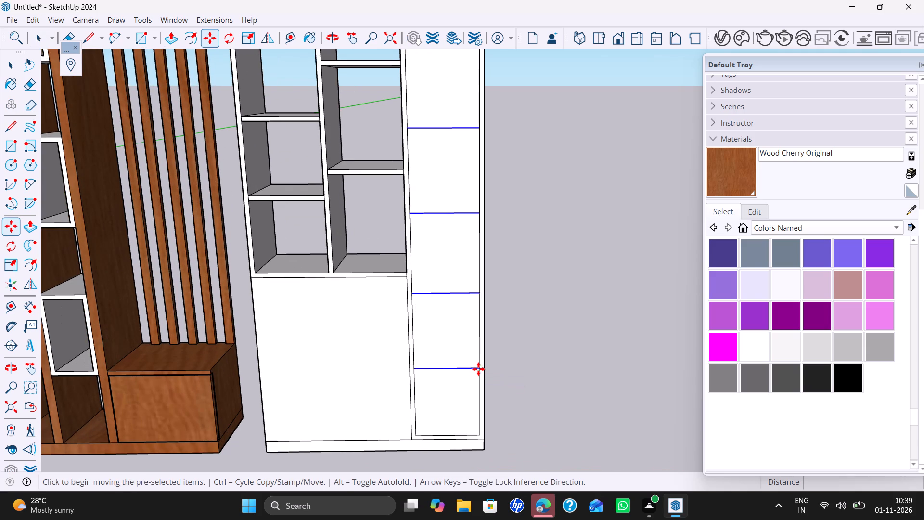
{"action": "key", "text": "Up"}
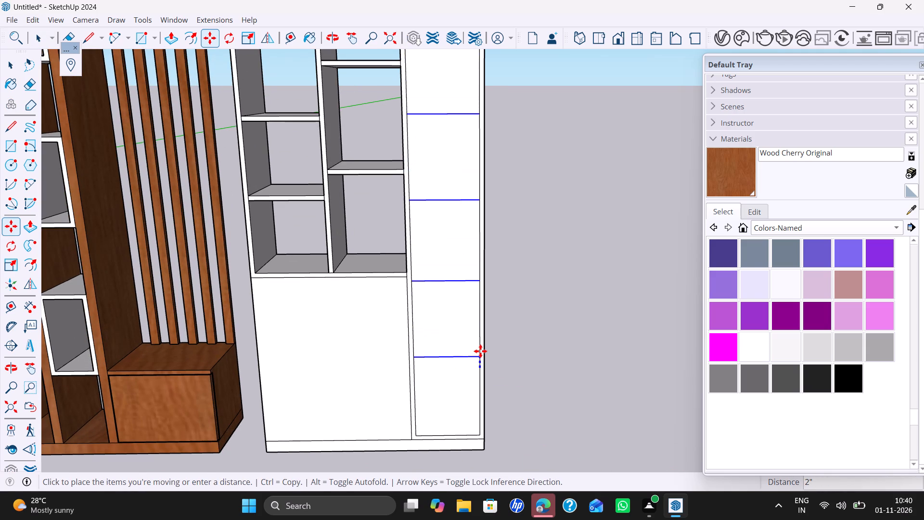
{"action": "type", "text": "9mm"}
{"action": "key", "text": "Return"}
Move the five selected division lines 18 mm straight down.
{"action": "left_click", "coordinate": [480, 365]}
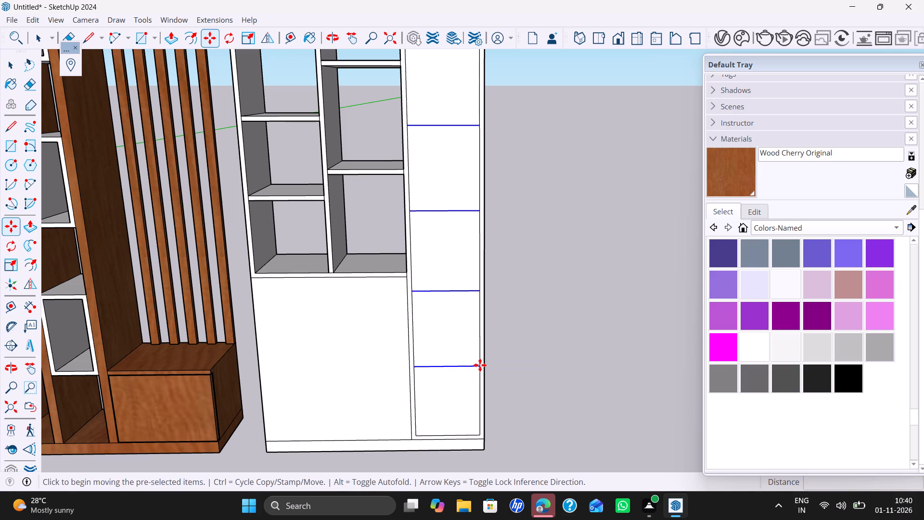
{"action": "key", "text": "Up"}
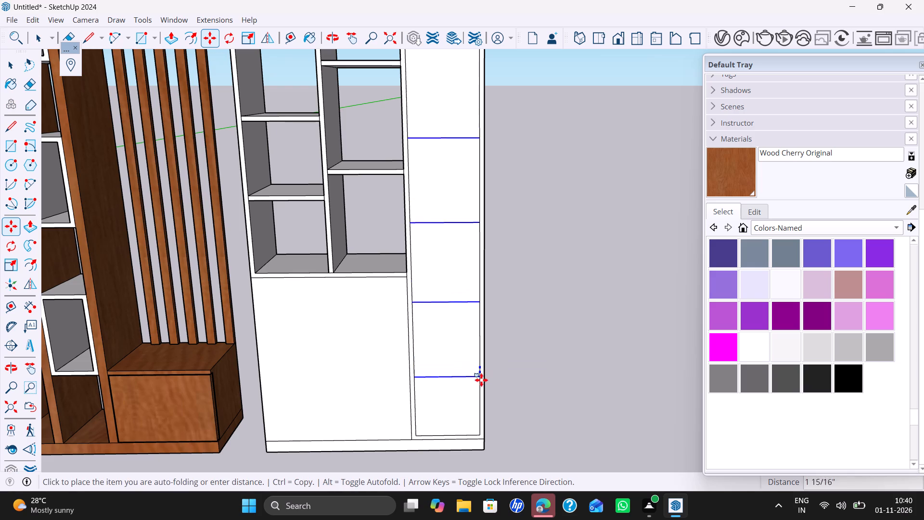
{"action": "type", "text": "18"}
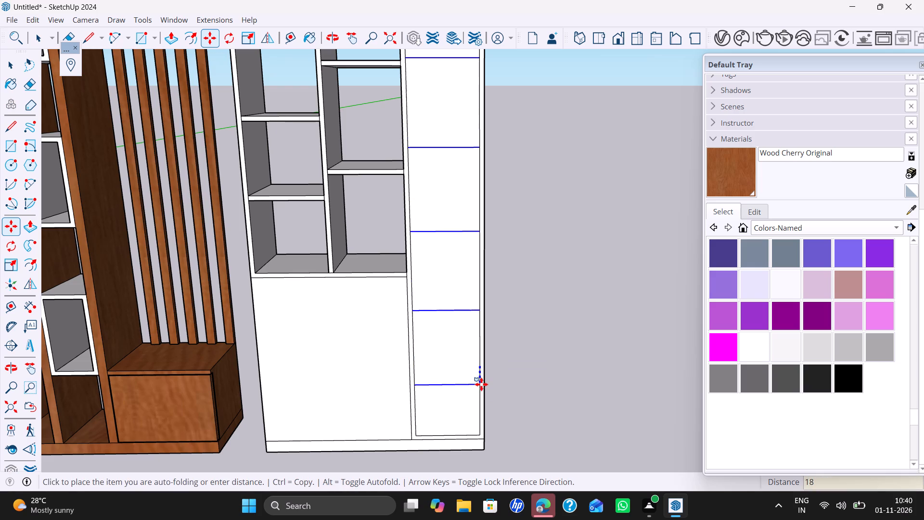
{"action": "type", "text": "mm"}
{"action": "key", "text": "Return"}
{"action": "key", "text": "space"}
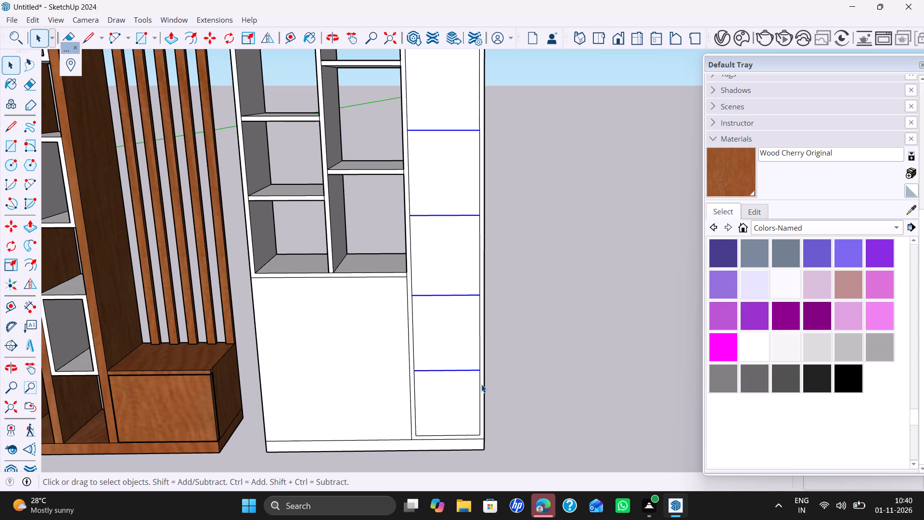
Copy the five selected division lines 18 mm straight up to outline the shelf thicknesses.
{"action": "key", "text": "m"}
{"action": "left_click", "coordinate": [479, 369]}
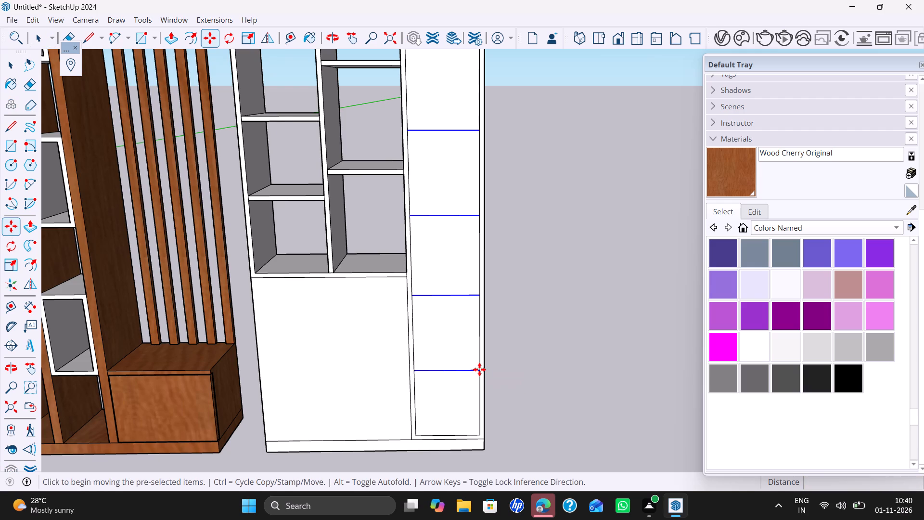
{"action": "key", "text": "Up"}
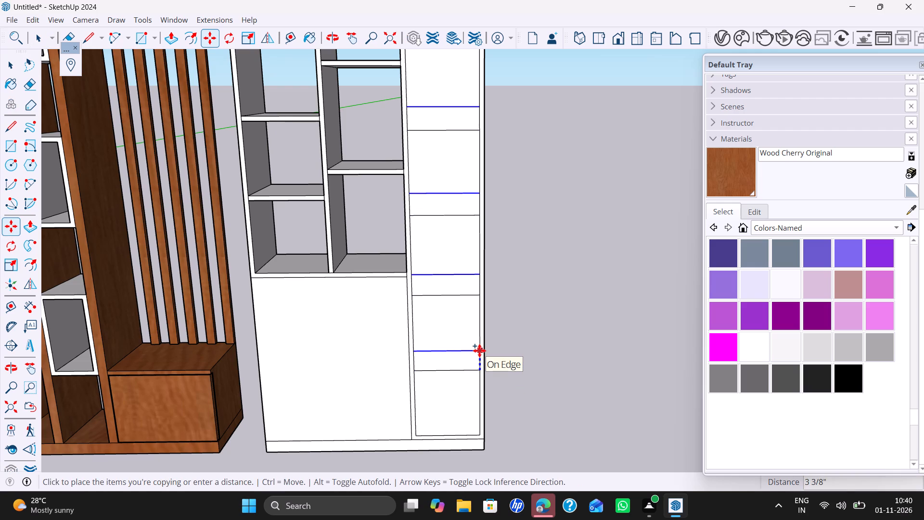
{"action": "key", "text": "1"}
{"action": "type", "text": "8mm"}
{"action": "key", "text": "Return"}
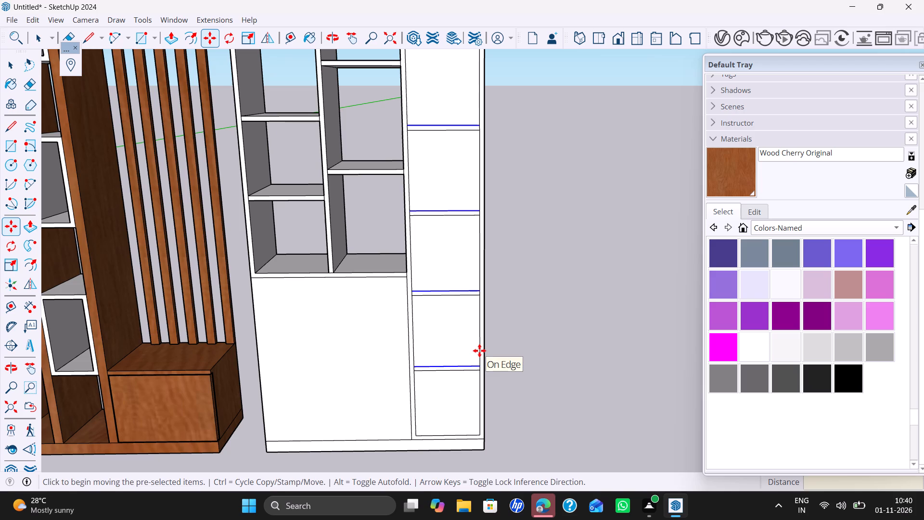
Push in all six compartment faces of the right-hand column, repeating the previous push depth and leaving the shelves standing.
{"action": "key", "text": "p"}
{"action": "double_click", "coordinate": [453, 392]}
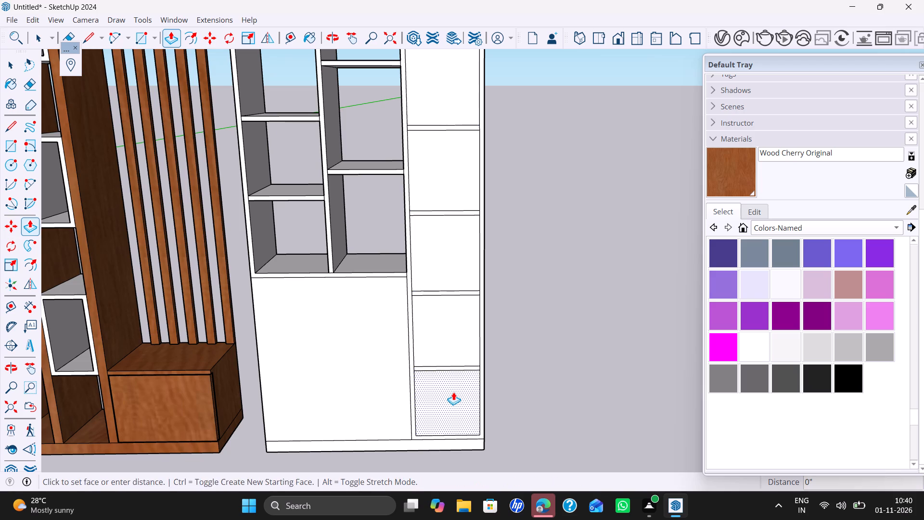
{"action": "double_click", "coordinate": [453, 341]}
{"action": "double_click", "coordinate": [460, 264]}
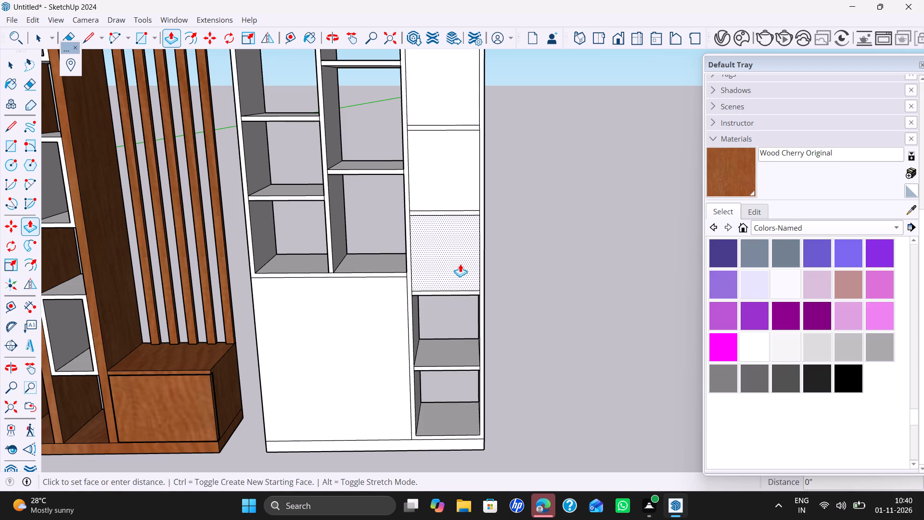
{"action": "double_click", "coordinate": [461, 198]}
{"action": "double_click", "coordinate": [449, 111]}
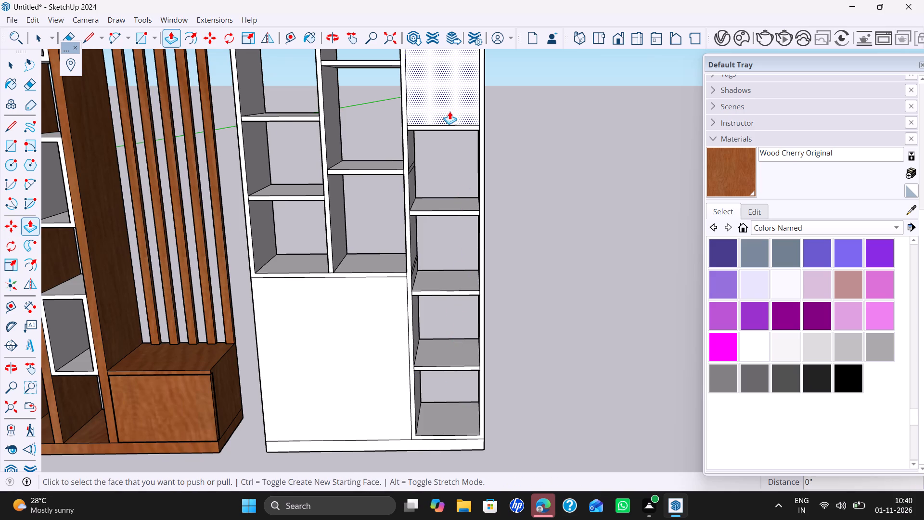
{"action": "scroll", "coordinate": [465, 153], "scroll_direction": "down", "scroll_amount": 12}
{"action": "scroll", "coordinate": [458, 87], "scroll_direction": "up", "scroll_amount": 7}
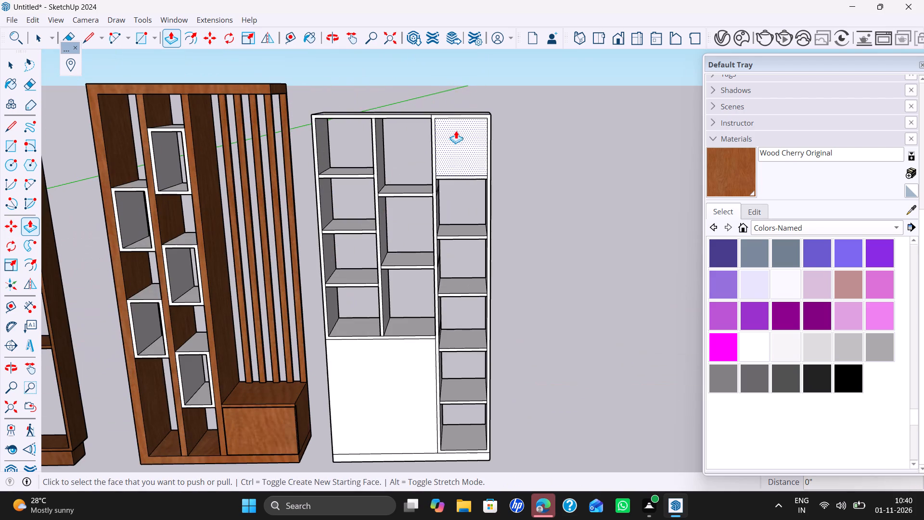
{"action": "double_click", "coordinate": [456, 134]}
Push the front face of the new cabinet's plinth strip back by 50 mm.
{"action": "scroll", "coordinate": [441, 364], "scroll_direction": "down", "scroll_amount": 1}
{"action": "scroll", "coordinate": [421, 449], "scroll_direction": "up", "scroll_amount": 2}
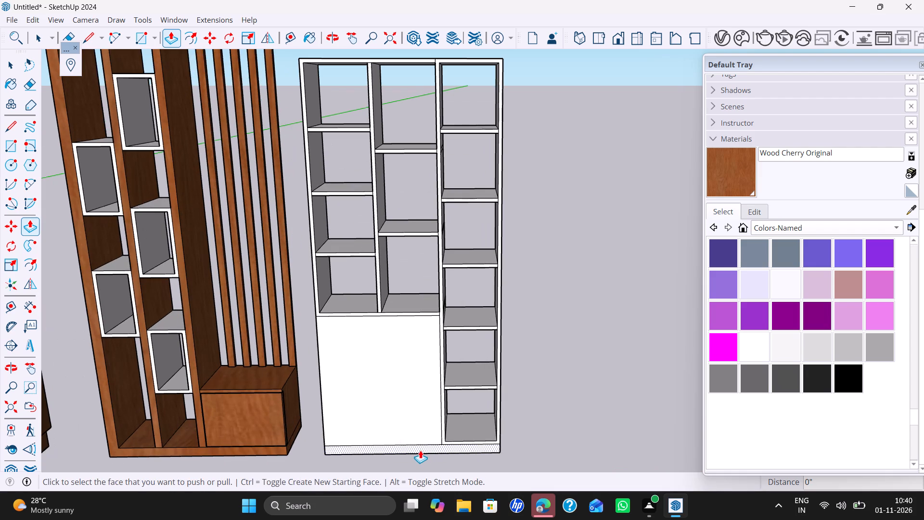
{"action": "left_click", "coordinate": [420, 450]}
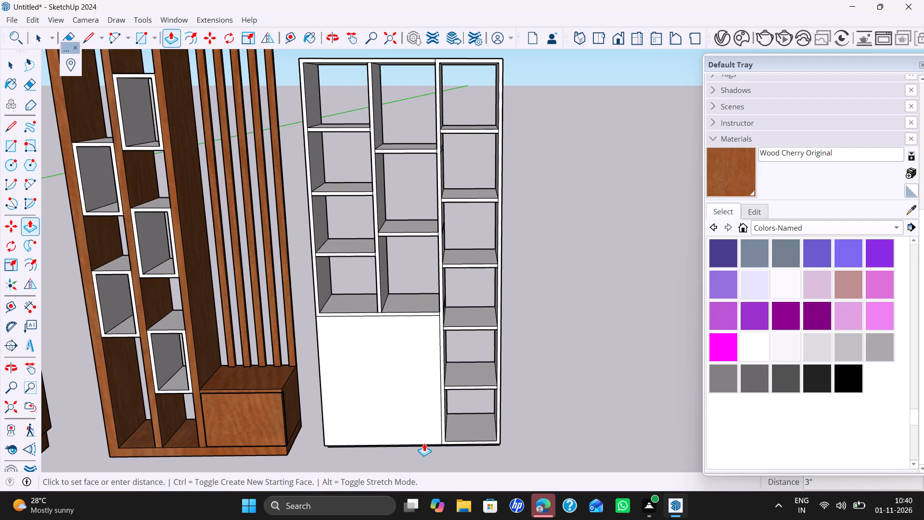
{"action": "type", "text": "50"}
{"action": "type", "text": "mm"}
{"action": "key", "text": "Return"}
{"action": "key", "text": "space"}
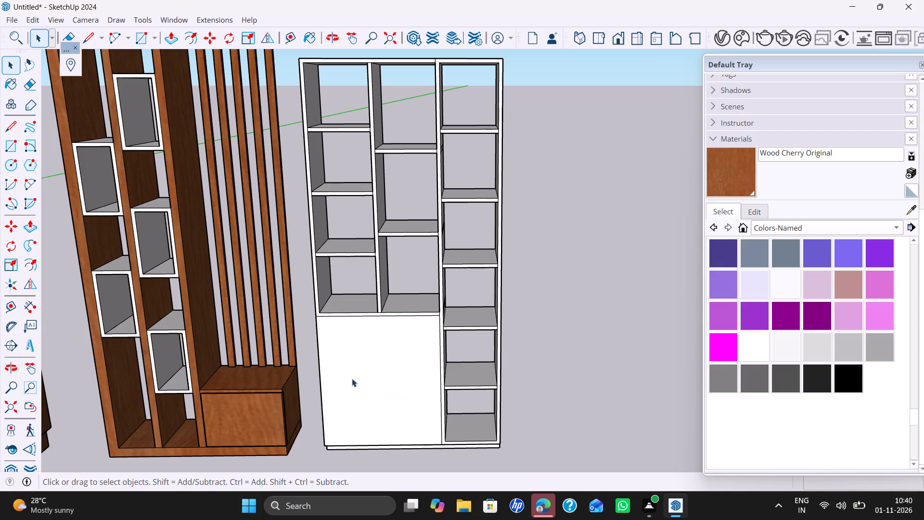
Draw a vertical line on the cabinet's lower-left panel from the left side panel's inner edge down to the plinth.
{"action": "key", "text": "l"}
{"action": "left_click", "coordinate": [321, 310]}
{"action": "key", "text": "Up"}
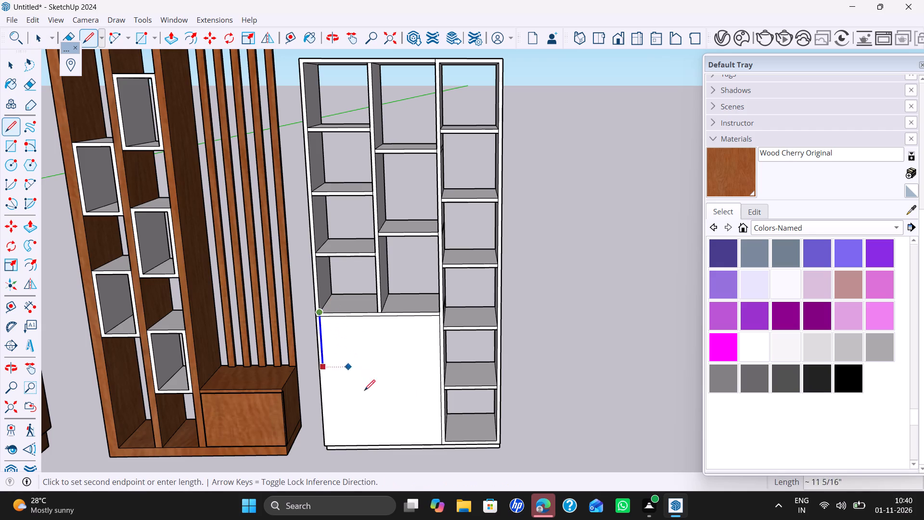
{"action": "left_click", "coordinate": [359, 445]}
{"action": "key", "text": "space"}
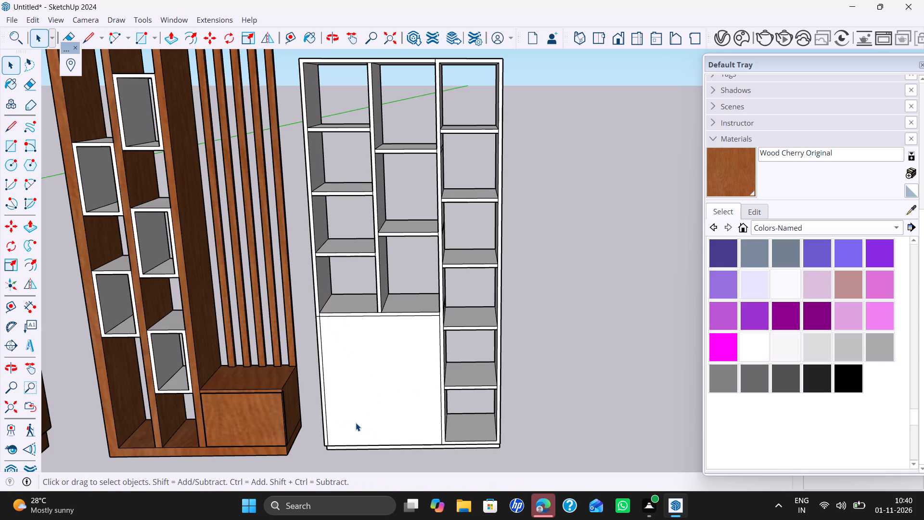
Push the lower-left panel face inward by 18 mm.
{"action": "left_click", "coordinate": [356, 423]}
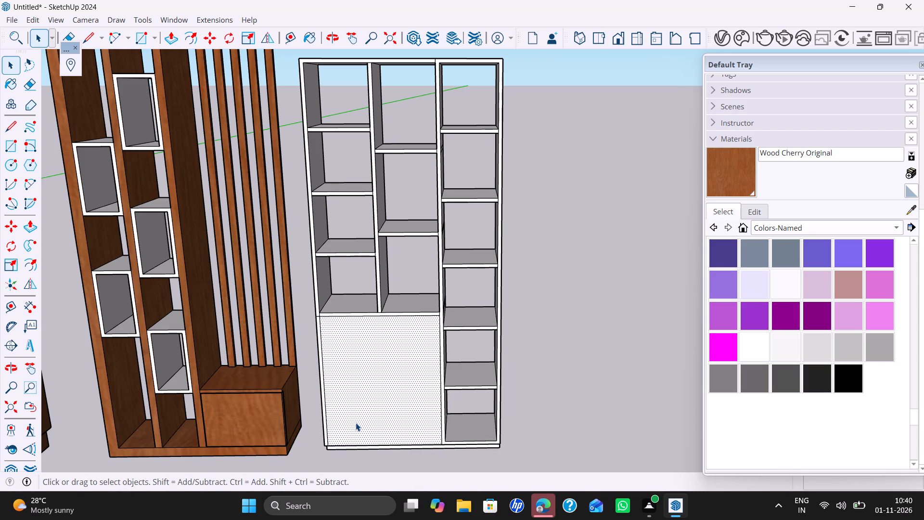
{"action": "key", "text": "p"}
{"action": "left_click", "coordinate": [356, 423]}
{"action": "type", "text": "18"}
{"action": "type", "text": "mm"}
{"action": "key", "text": "Return"}
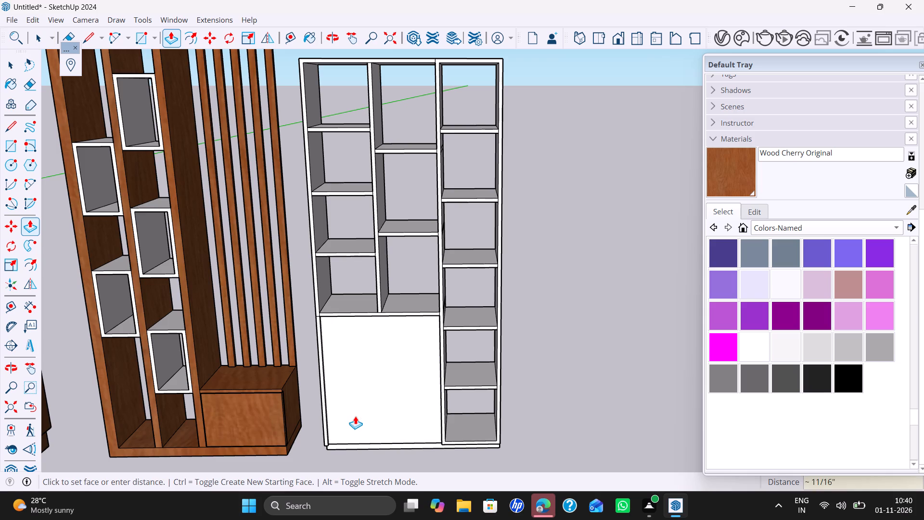
{"action": "key", "text": "space"}
Make a new group and draw a rectangle in it across the recessed lower-left panel, about 2' 4" by 1' 11 5/16".
{"action": "right_click", "coordinate": [503, 356]}
{"action": "left_click", "coordinate": [510, 396]}
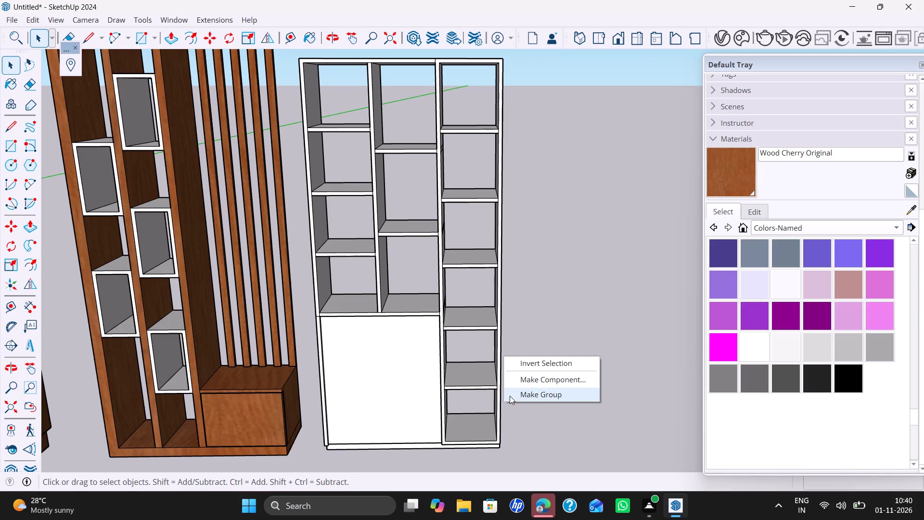
{"action": "key", "text": "r"}
{"action": "scroll", "coordinate": [350, 435], "scroll_direction": "up", "scroll_amount": 10}
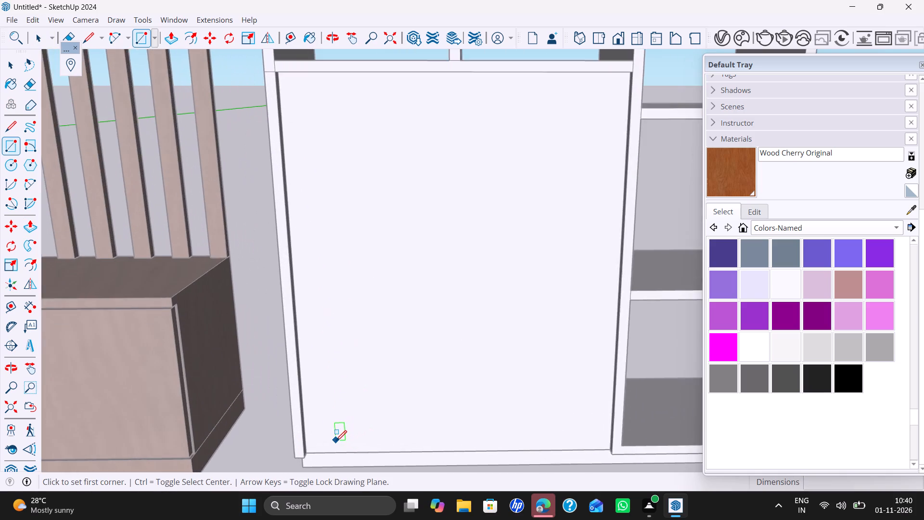
{"action": "scroll", "coordinate": [334, 441], "scroll_direction": "up", "scroll_amount": 3}
{"action": "left_click", "coordinate": [300, 458]}
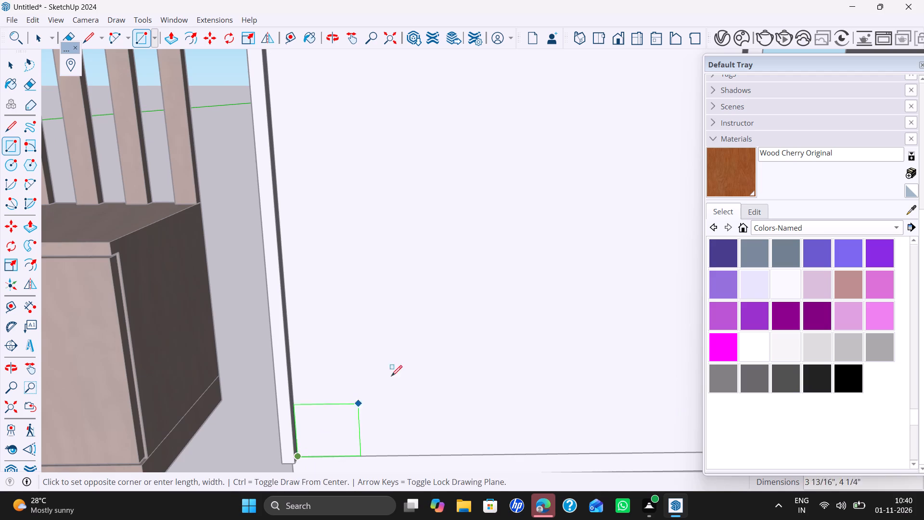
{"action": "scroll", "coordinate": [408, 364], "scroll_direction": "down", "scroll_amount": 7}
{"action": "middle_click_drag", "start_coordinate": [518, 278], "coordinate": [496, 244], "text": "shift"}
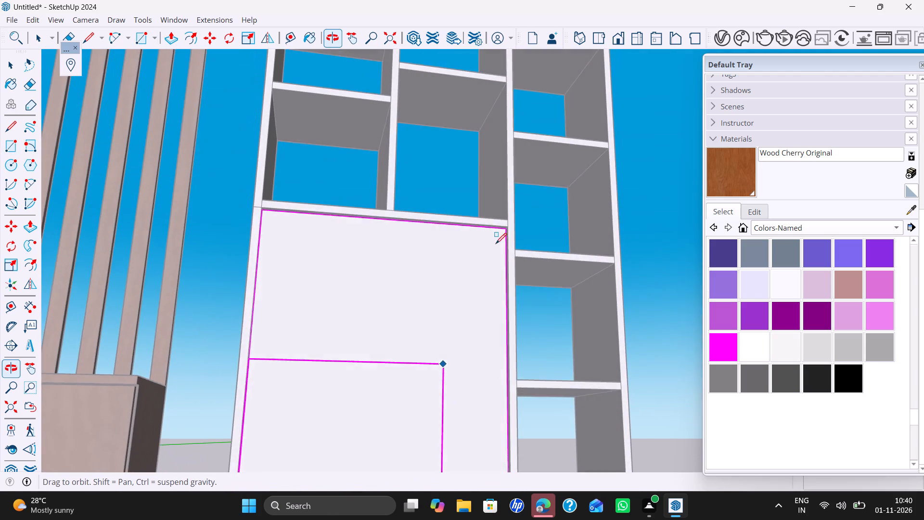
{"action": "scroll", "coordinate": [502, 243], "scroll_direction": "up", "scroll_amount": 6}
{"action": "left_click", "coordinate": [505, 226]}
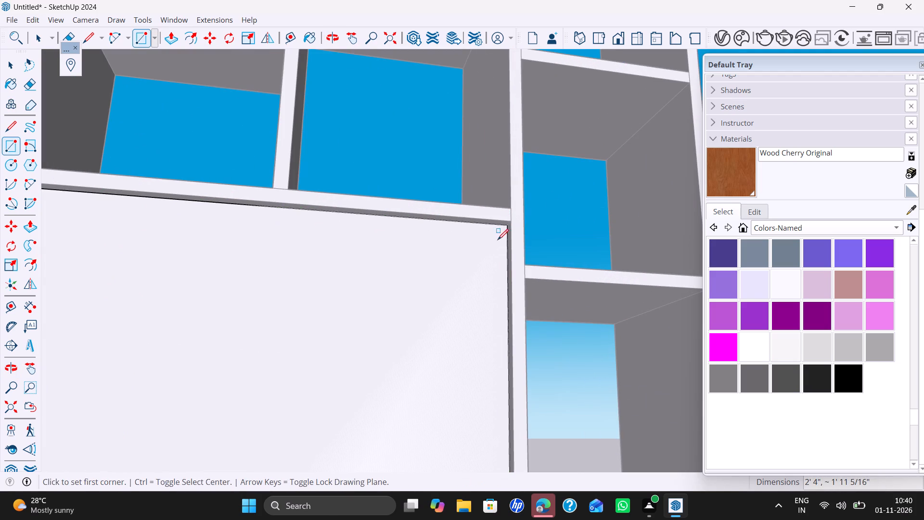
{"action": "key", "text": "b"}
{"action": "key", "text": "space"}
{"action": "key", "text": "space"}
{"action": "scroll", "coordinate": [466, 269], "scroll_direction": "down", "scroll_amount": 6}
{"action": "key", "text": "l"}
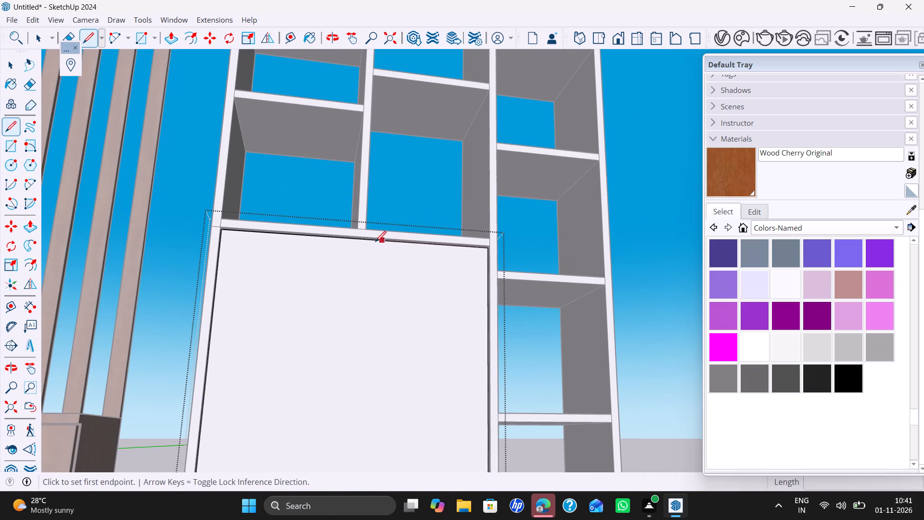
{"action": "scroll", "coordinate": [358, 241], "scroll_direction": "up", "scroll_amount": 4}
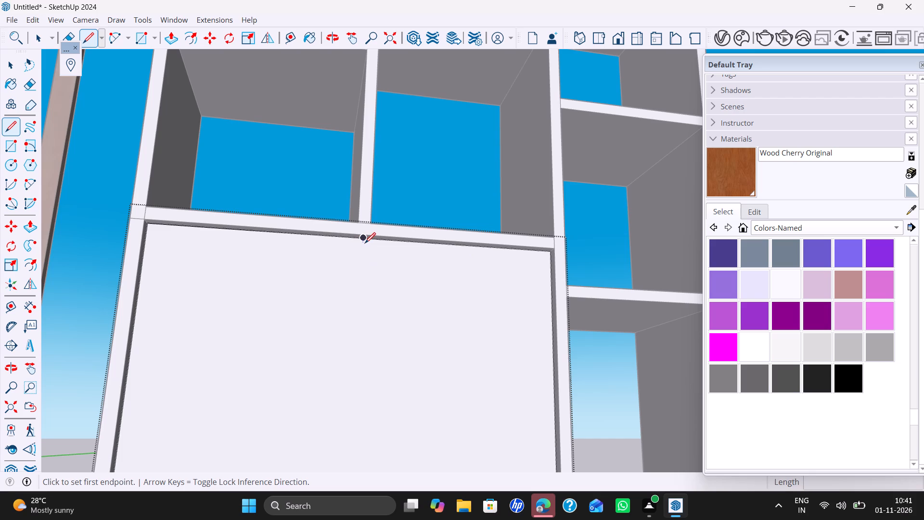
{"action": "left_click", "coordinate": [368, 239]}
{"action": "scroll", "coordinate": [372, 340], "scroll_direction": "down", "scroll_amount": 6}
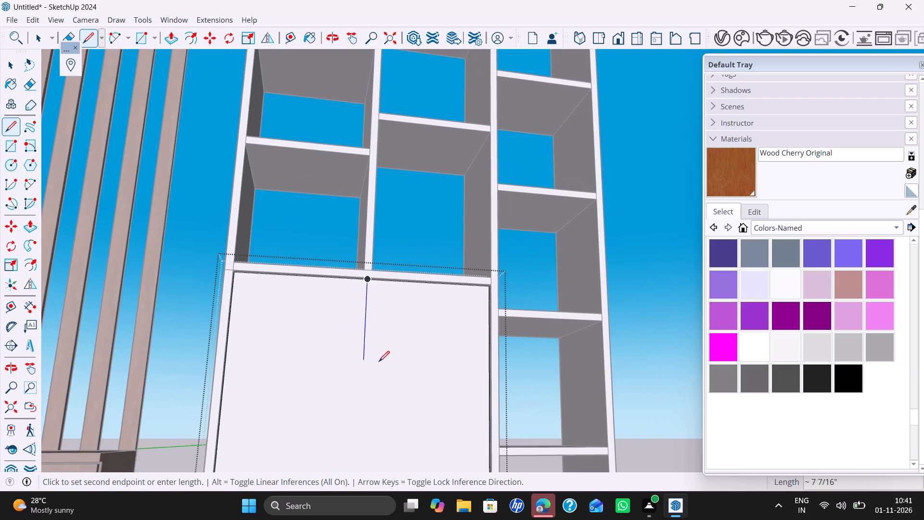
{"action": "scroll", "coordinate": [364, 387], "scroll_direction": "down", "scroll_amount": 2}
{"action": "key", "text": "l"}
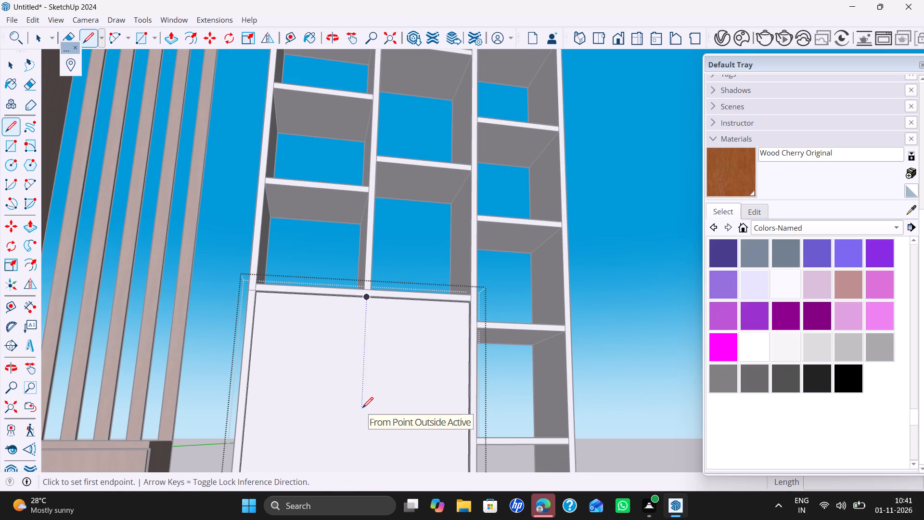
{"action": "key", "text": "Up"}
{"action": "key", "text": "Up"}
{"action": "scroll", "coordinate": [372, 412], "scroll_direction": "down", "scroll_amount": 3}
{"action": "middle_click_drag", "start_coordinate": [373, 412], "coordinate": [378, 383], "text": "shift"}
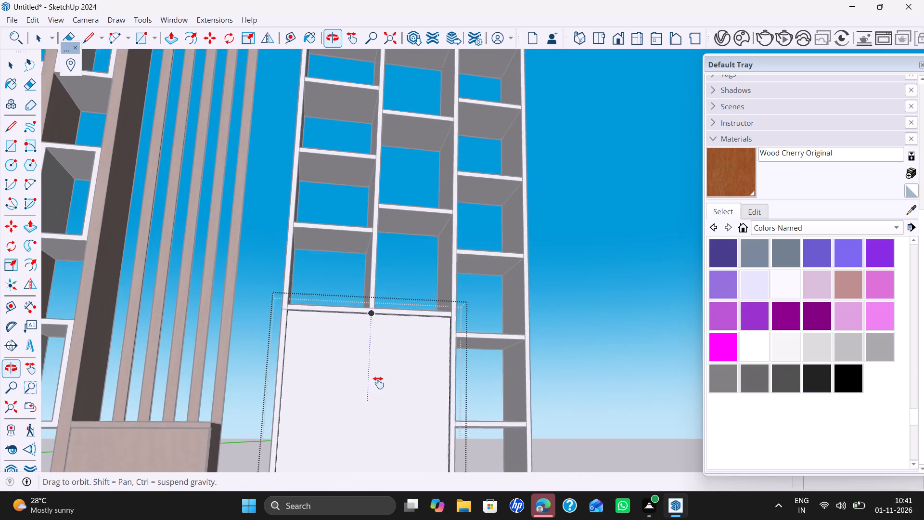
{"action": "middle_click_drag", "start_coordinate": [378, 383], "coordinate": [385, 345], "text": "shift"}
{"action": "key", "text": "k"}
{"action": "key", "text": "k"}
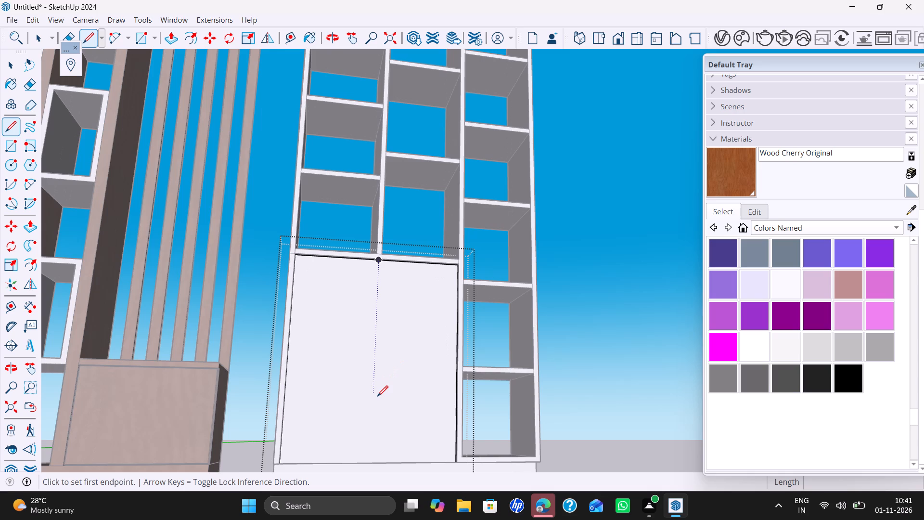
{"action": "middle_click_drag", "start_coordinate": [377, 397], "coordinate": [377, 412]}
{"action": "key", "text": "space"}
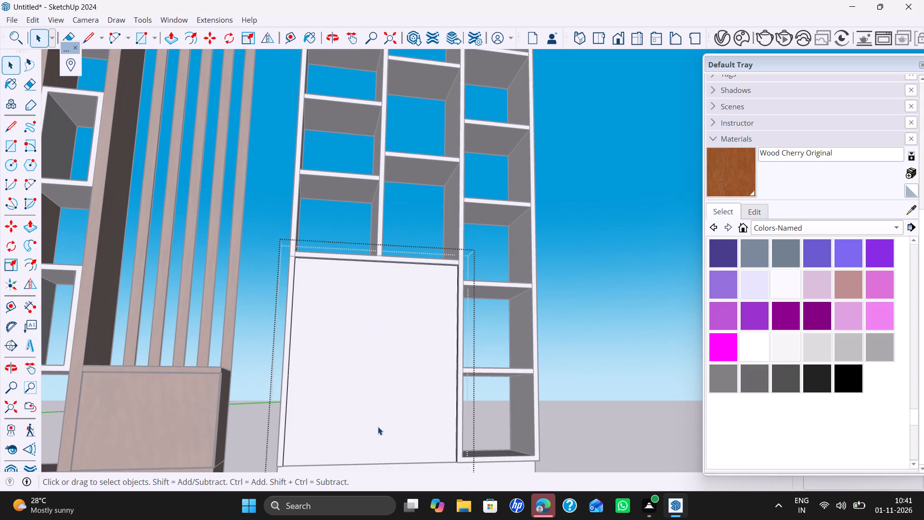
Draw a vertical line through the middle of the grouped rectangle from bottom edge to top edge, dividing it into two doors.
{"action": "key", "text": "l"}
{"action": "scroll", "coordinate": [371, 458], "scroll_direction": "down", "scroll_amount": 2}
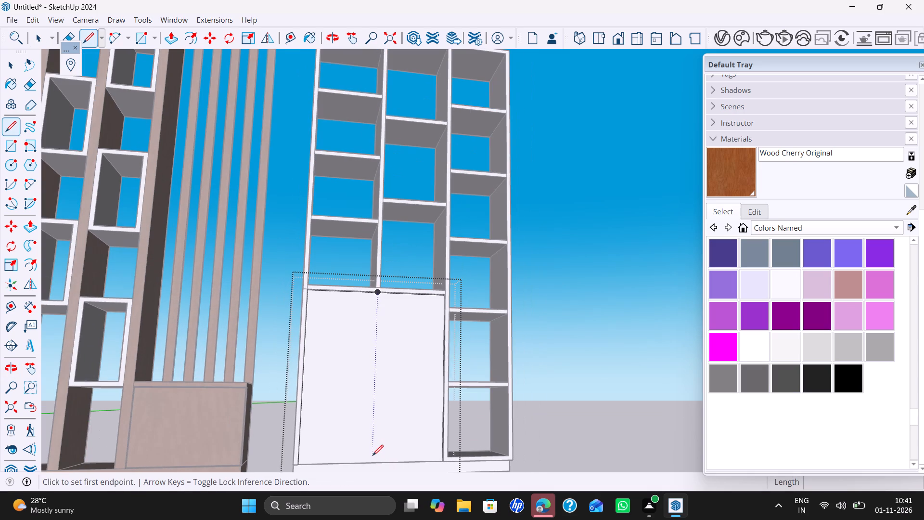
{"action": "left_click", "coordinate": [372, 463]}
{"action": "scroll", "coordinate": [388, 318], "scroll_direction": "up", "scroll_amount": 6}
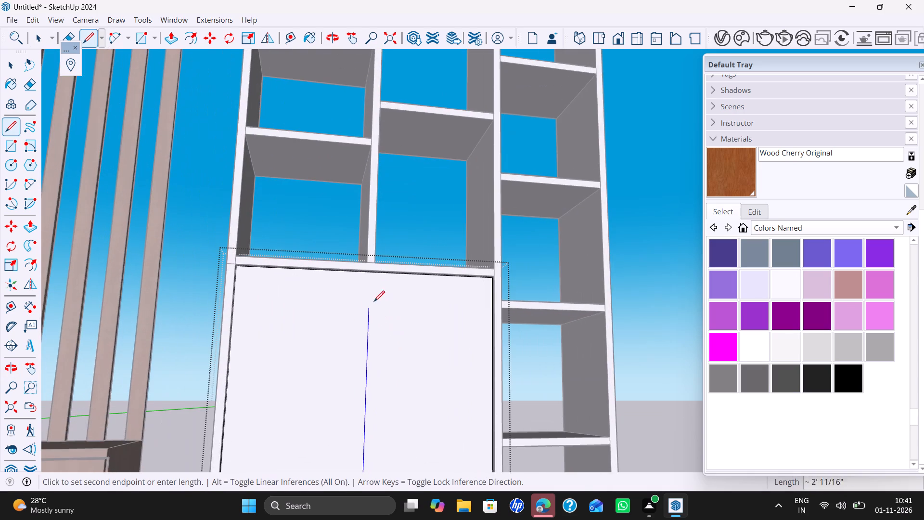
{"action": "scroll", "coordinate": [369, 292], "scroll_direction": "up", "scroll_amount": 11}
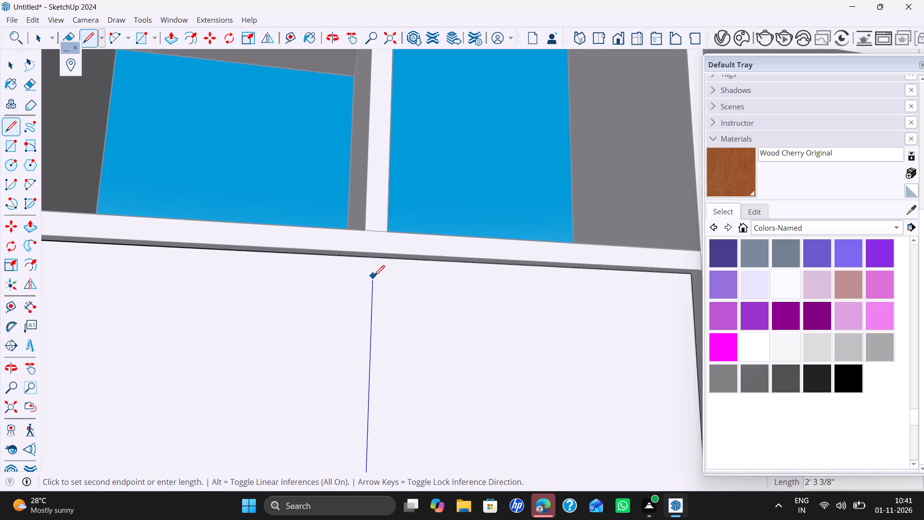
{"action": "scroll", "coordinate": [374, 276], "scroll_direction": "up", "scroll_amount": 1}
{"action": "left_click", "coordinate": [377, 254]}
{"action": "key", "text": "space"}
{"action": "scroll", "coordinate": [376, 303], "scroll_direction": "down", "scroll_amount": 6}
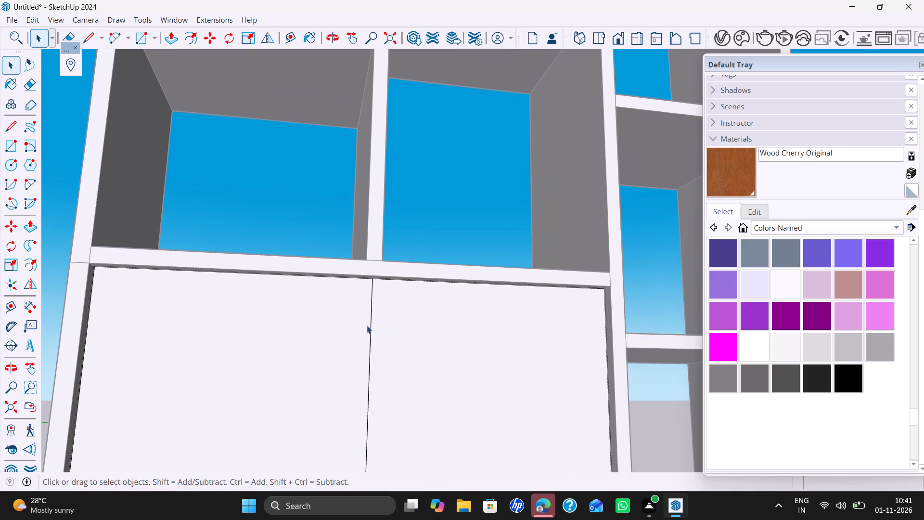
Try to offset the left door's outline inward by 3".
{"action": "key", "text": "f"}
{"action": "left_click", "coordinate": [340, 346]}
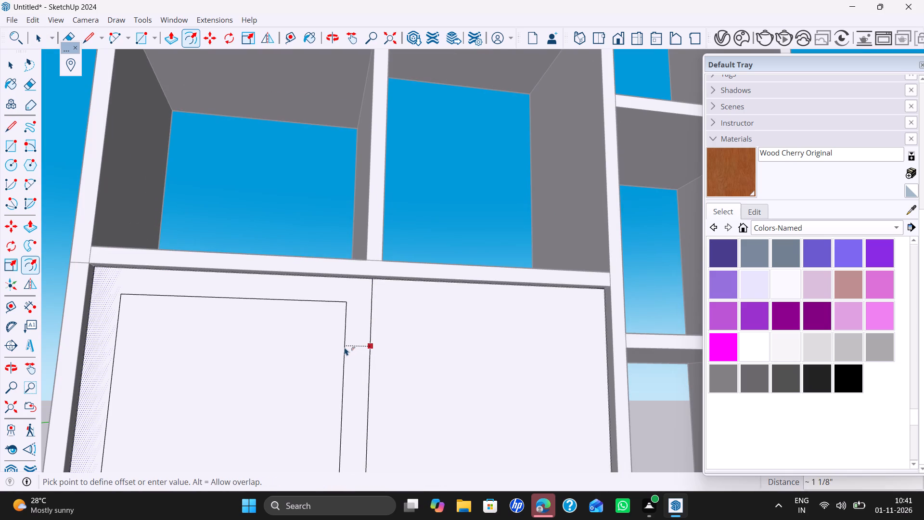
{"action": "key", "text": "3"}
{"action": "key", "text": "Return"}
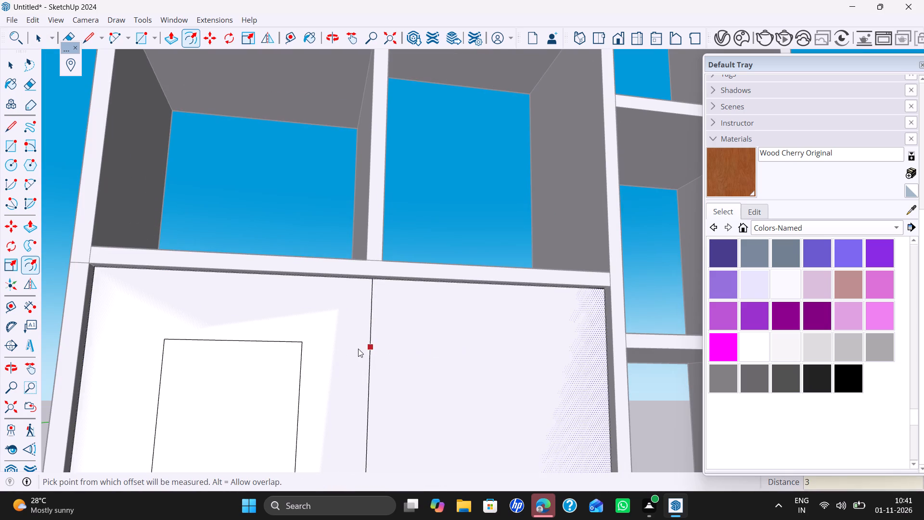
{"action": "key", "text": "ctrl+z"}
Offset the outlines of both door faces inward by 3 mm.
{"action": "left_click", "coordinate": [323, 350]}
{"action": "type", "text": "3mmm"}
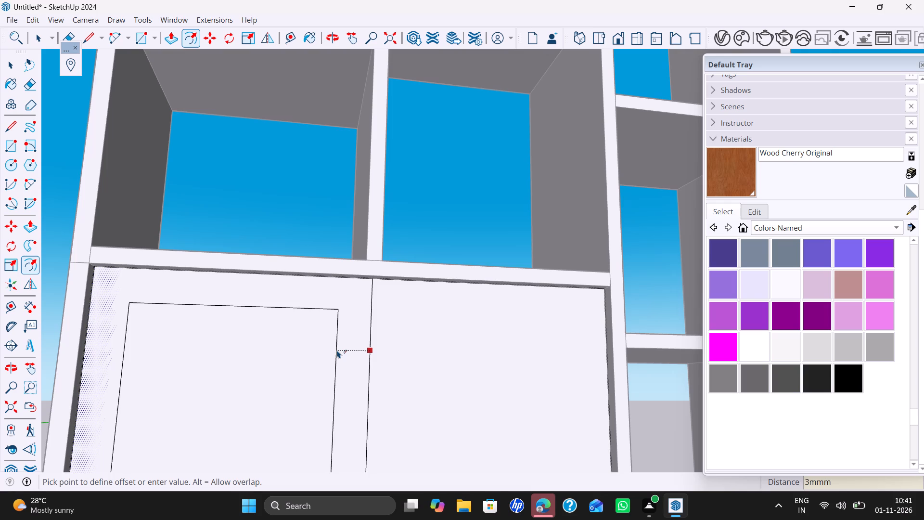
{"action": "key", "text": "BackSpace"}
{"action": "key", "text": "Return"}
{"action": "double_click", "coordinate": [438, 349]}
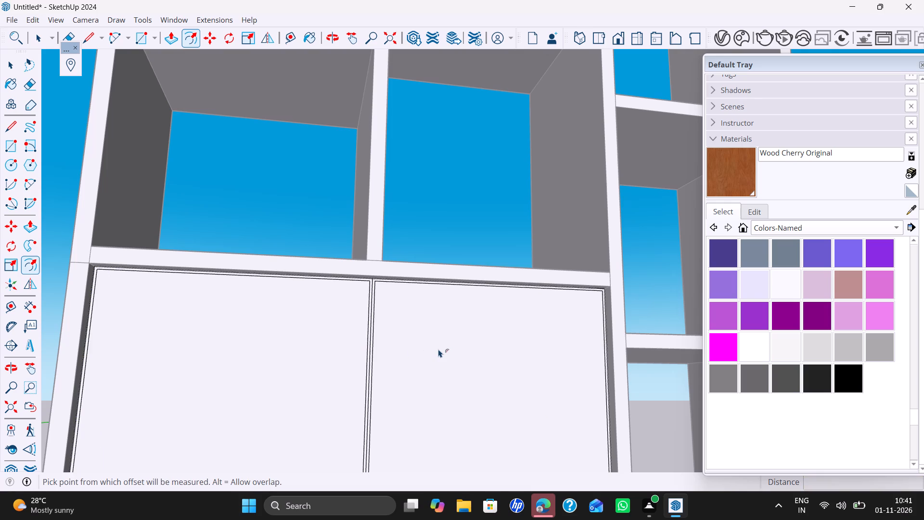
Pull the right door's inner face outward, level with the front edge of the surrounding frame.
{"action": "key", "text": "bracketleft"}
{"action": "key", "text": "p"}
{"action": "left_click", "coordinate": [433, 339]}
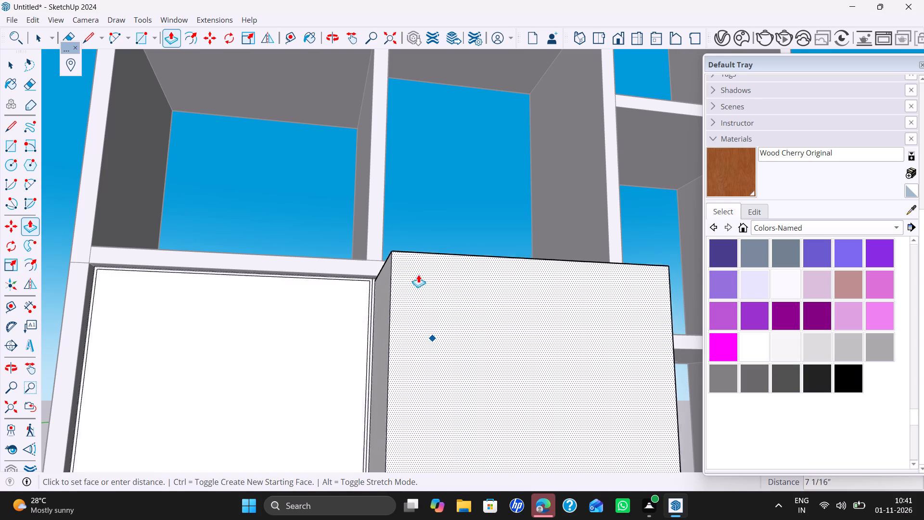
{"action": "left_click", "coordinate": [359, 273]}
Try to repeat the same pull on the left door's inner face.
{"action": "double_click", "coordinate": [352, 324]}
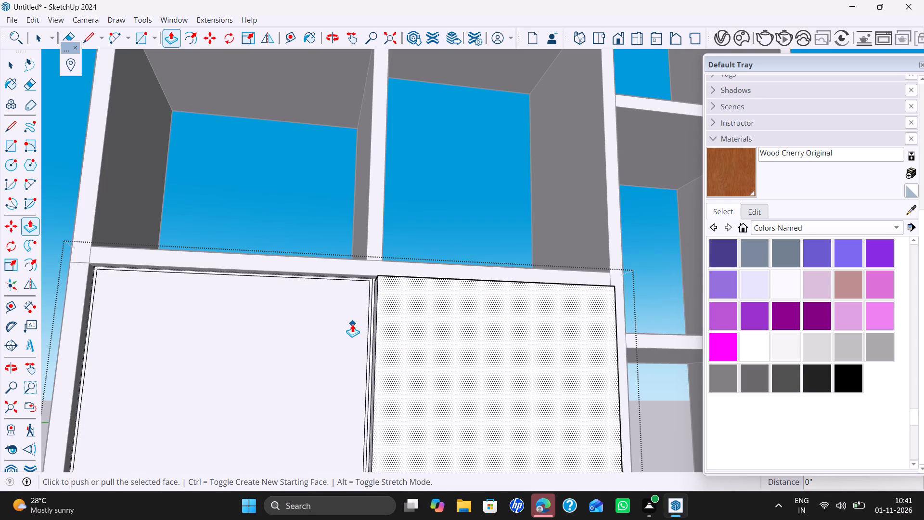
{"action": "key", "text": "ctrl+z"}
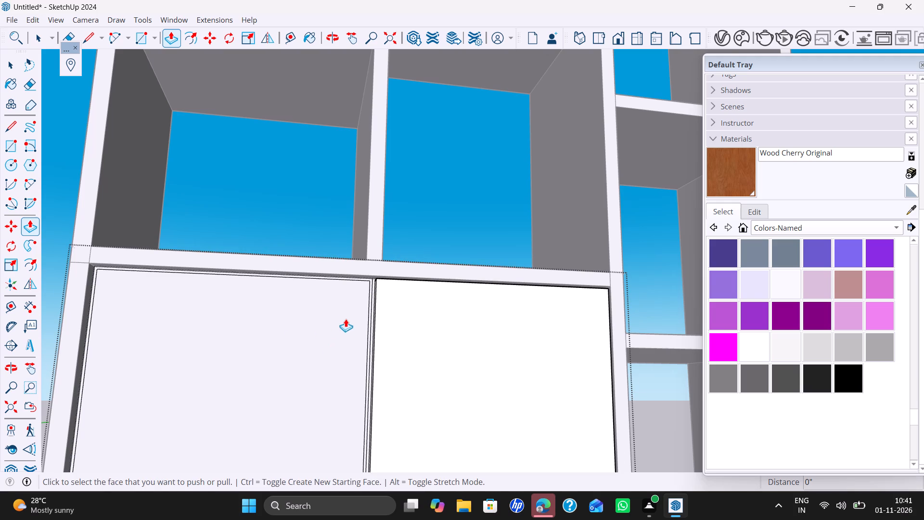
Pull the left door's inner face outward by the same distance as the right door, then leave the cabinet selection.
{"action": "double_click", "coordinate": [328, 319]}
{"action": "scroll", "coordinate": [406, 301], "scroll_direction": "down", "scroll_amount": 1}
{"action": "middle_click_drag", "start_coordinate": [407, 301], "coordinate": [353, 461]}
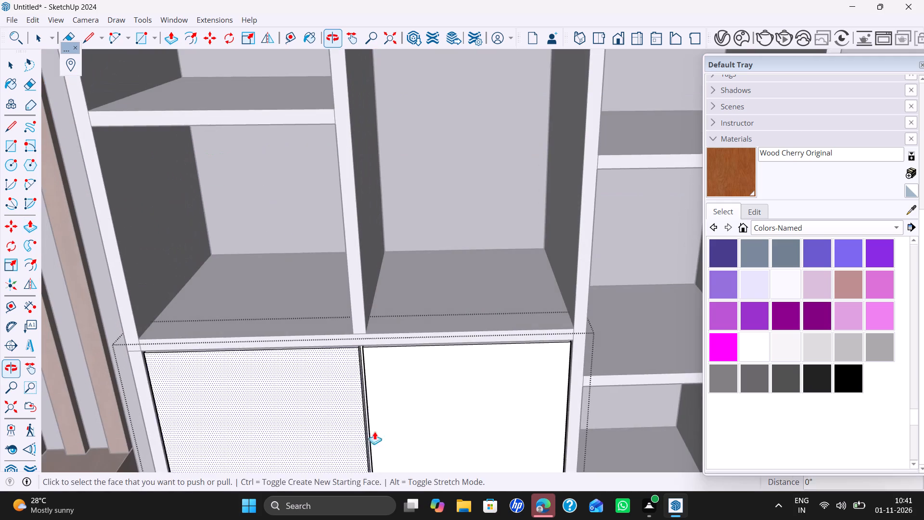
{"action": "key", "text": "space"}
{"action": "scroll", "coordinate": [408, 404], "scroll_direction": "down", "scroll_amount": 13}
{"action": "triple_click", "coordinate": [568, 369]}
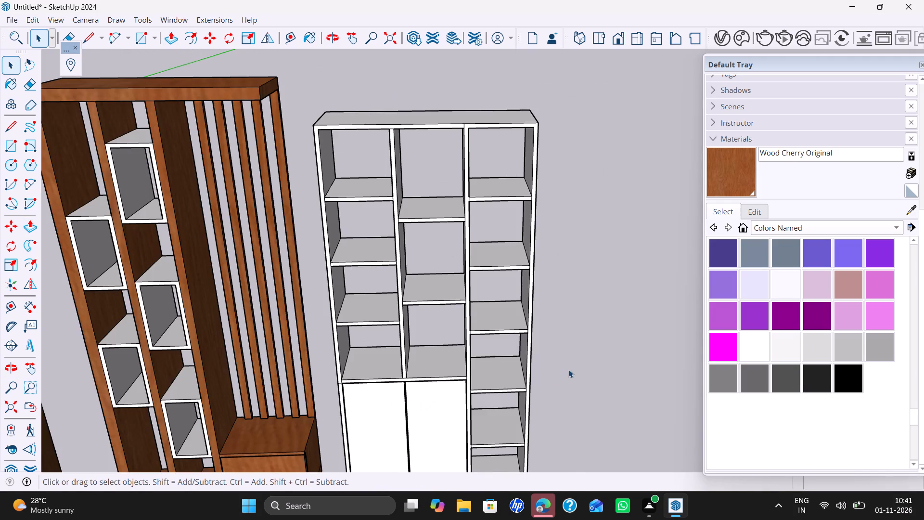
{"action": "left_click", "coordinate": [568, 369]}
Examine the new cabinet with its finished door pair from the front, beside the other wooden units.
{"action": "scroll", "coordinate": [550, 381], "scroll_direction": "down", "scroll_amount": 6}
{"action": "middle_click_drag", "start_coordinate": [529, 393], "coordinate": [487, 367], "text": "shift"}
{"action": "middle_click_drag", "start_coordinate": [472, 379], "coordinate": [465, 312]}
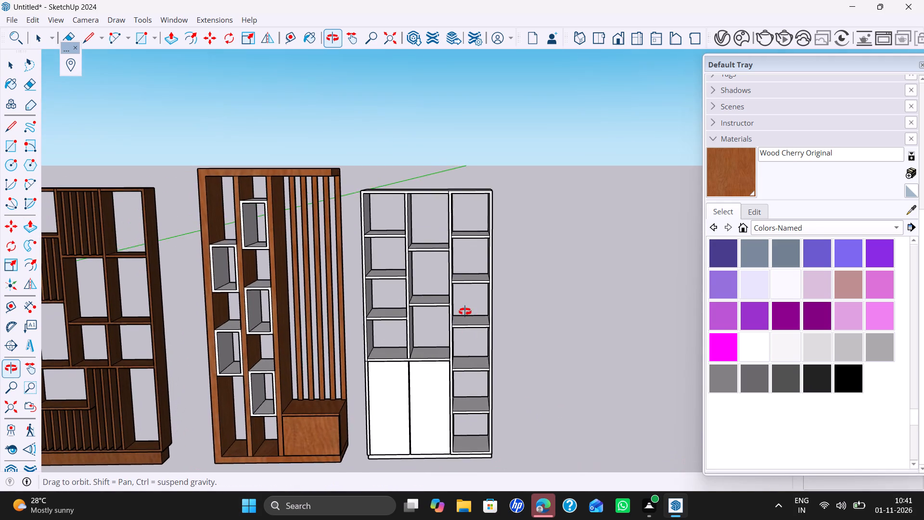
{"action": "middle_click_drag", "start_coordinate": [465, 312], "coordinate": [479, 305]}
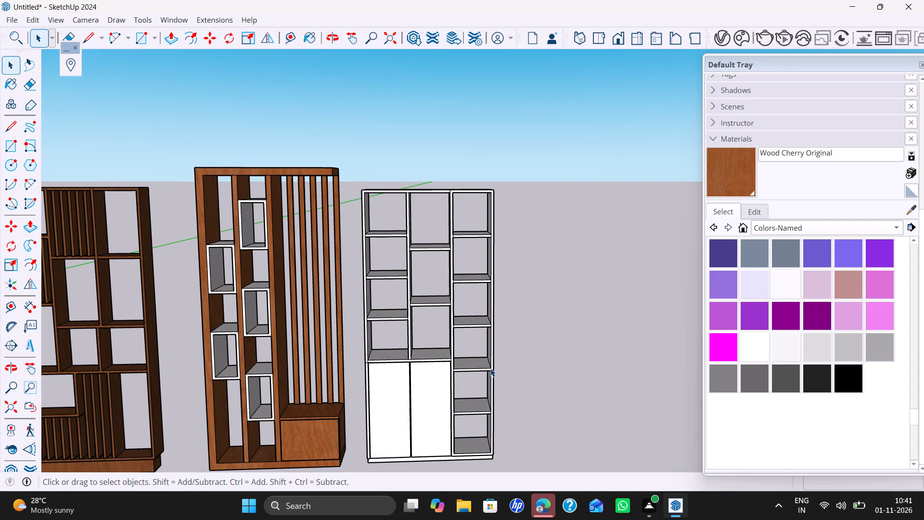
{"action": "scroll", "coordinate": [538, 384], "scroll_direction": "up", "scroll_amount": 2}
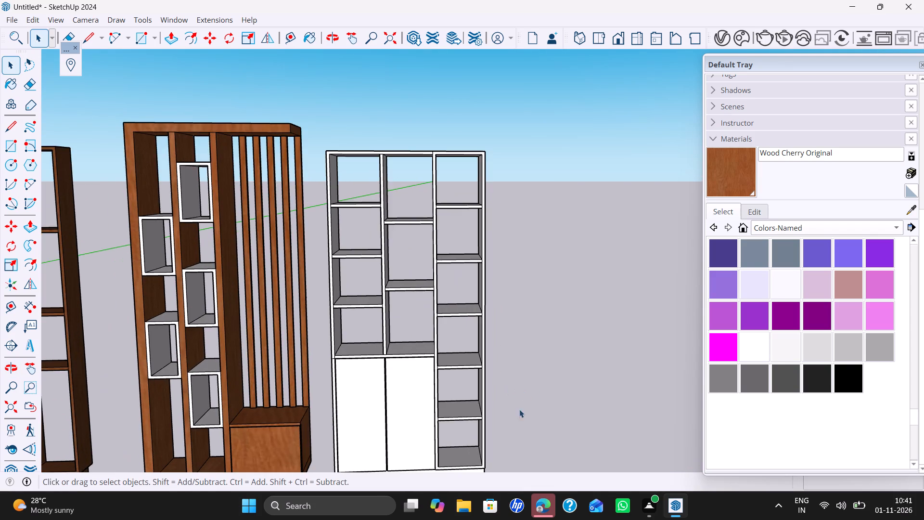
{"action": "scroll", "coordinate": [516, 438], "scroll_direction": "down", "scroll_amount": 2}
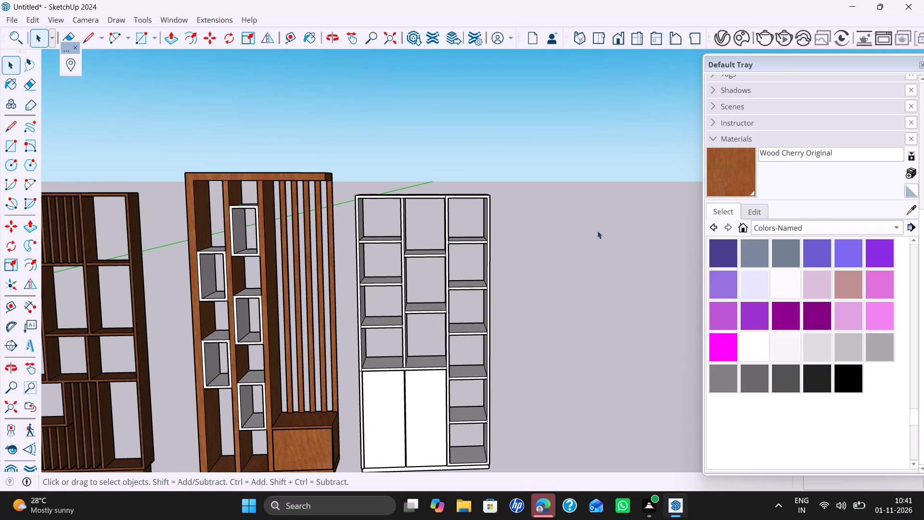
{"action": "scroll", "coordinate": [597, 236], "scroll_direction": "down", "scroll_amount": 4}
{"action": "middle_click_drag", "start_coordinate": [577, 295], "coordinate": [620, 273]}
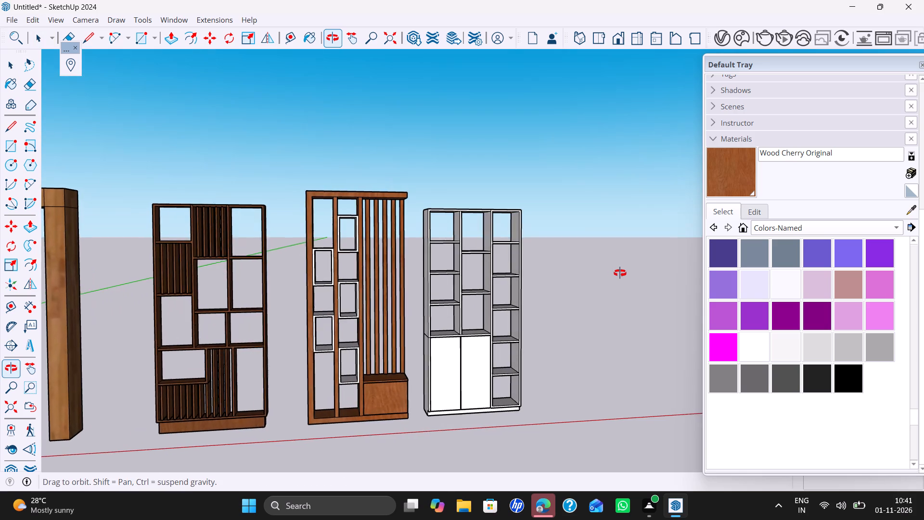
{"action": "middle_click_drag", "start_coordinate": [620, 273], "coordinate": [624, 274]}
{"action": "scroll", "coordinate": [494, 322], "scroll_direction": "up", "scroll_amount": 3}
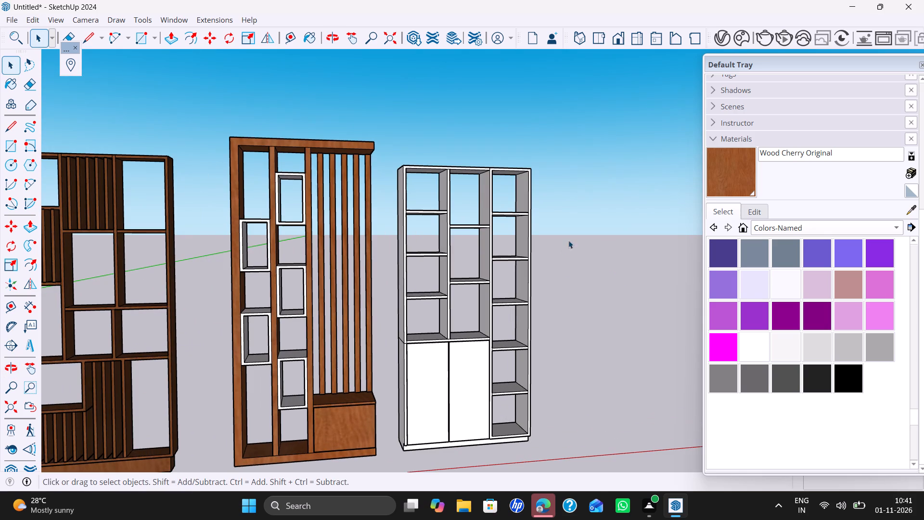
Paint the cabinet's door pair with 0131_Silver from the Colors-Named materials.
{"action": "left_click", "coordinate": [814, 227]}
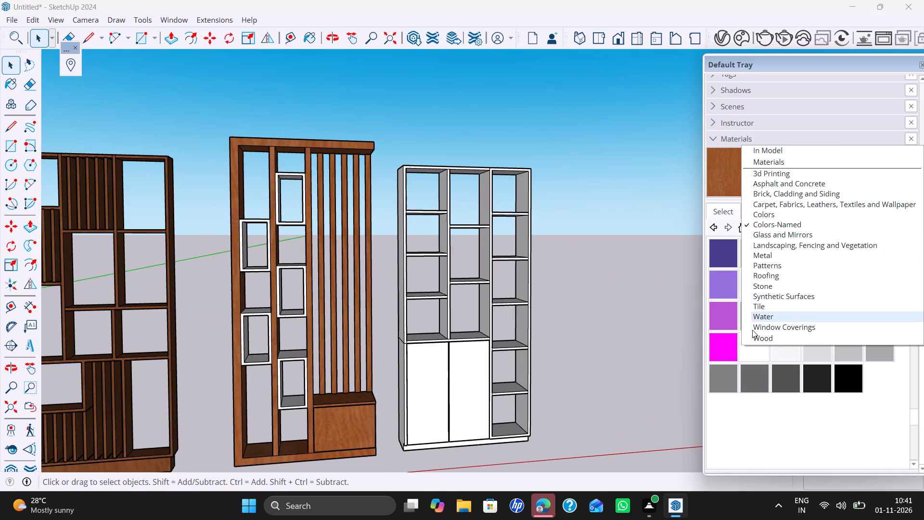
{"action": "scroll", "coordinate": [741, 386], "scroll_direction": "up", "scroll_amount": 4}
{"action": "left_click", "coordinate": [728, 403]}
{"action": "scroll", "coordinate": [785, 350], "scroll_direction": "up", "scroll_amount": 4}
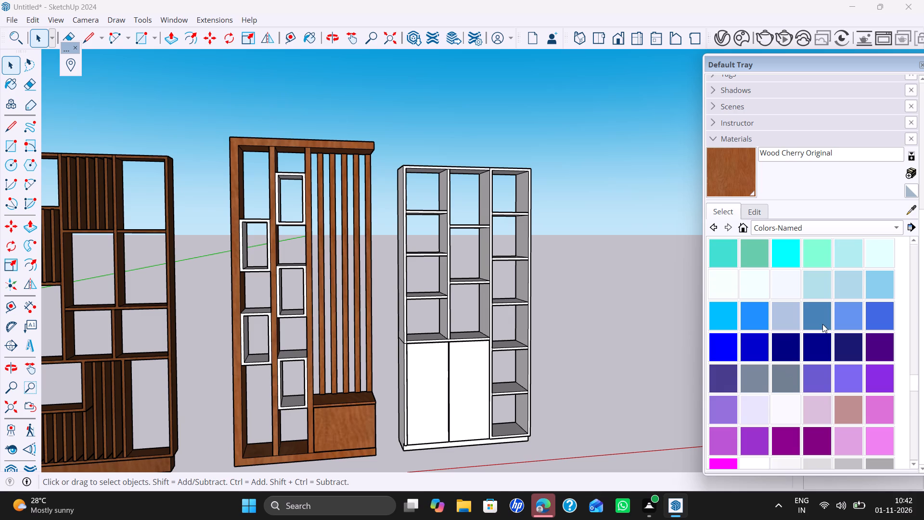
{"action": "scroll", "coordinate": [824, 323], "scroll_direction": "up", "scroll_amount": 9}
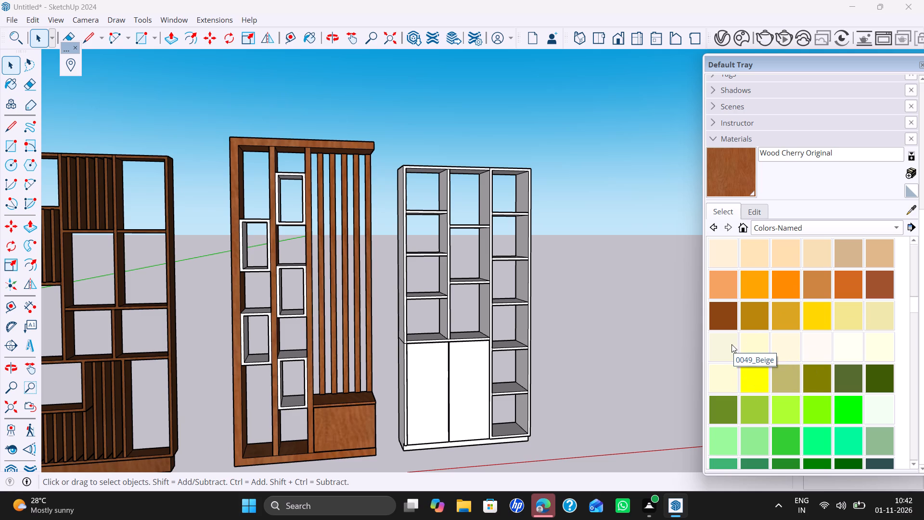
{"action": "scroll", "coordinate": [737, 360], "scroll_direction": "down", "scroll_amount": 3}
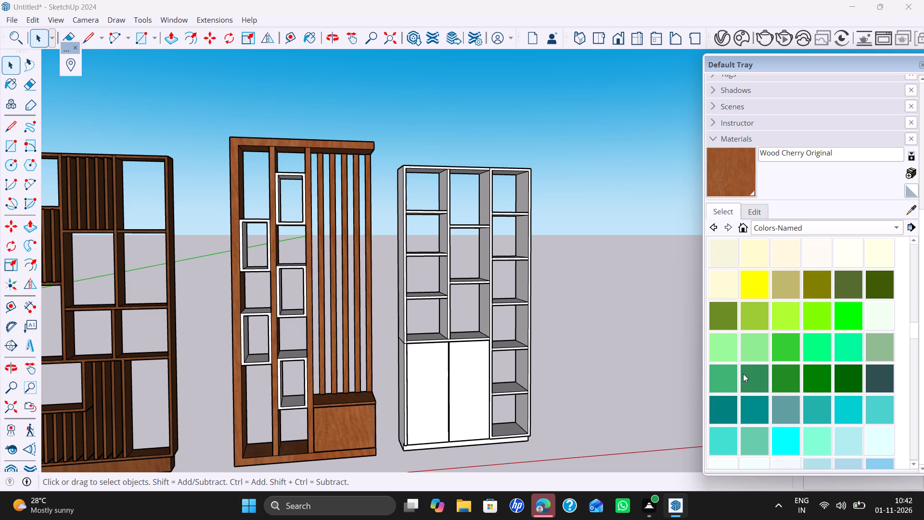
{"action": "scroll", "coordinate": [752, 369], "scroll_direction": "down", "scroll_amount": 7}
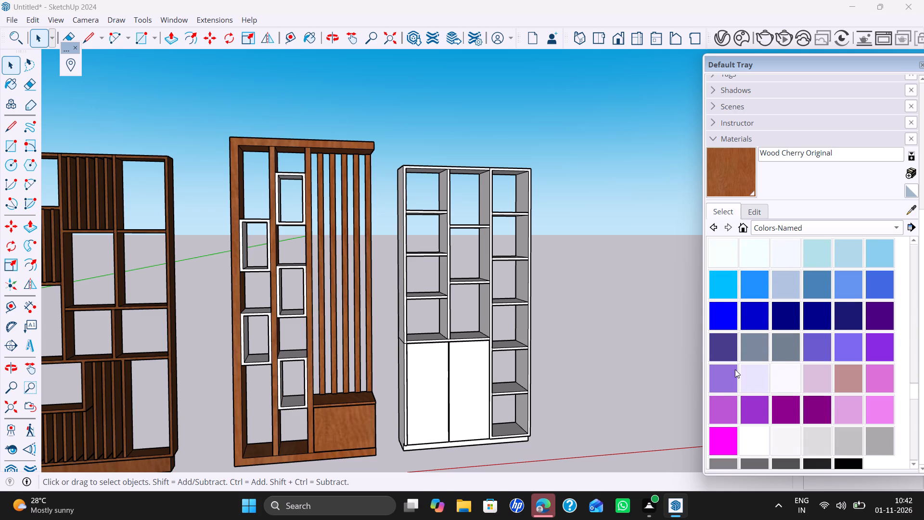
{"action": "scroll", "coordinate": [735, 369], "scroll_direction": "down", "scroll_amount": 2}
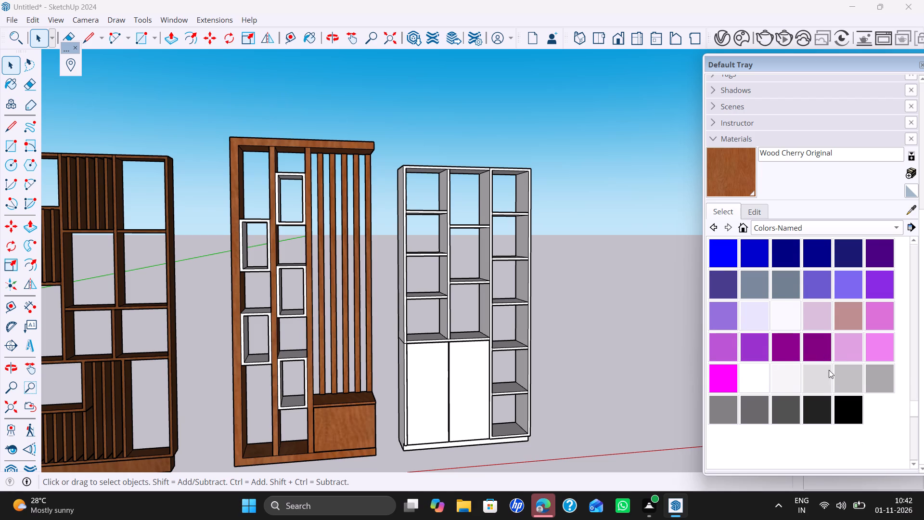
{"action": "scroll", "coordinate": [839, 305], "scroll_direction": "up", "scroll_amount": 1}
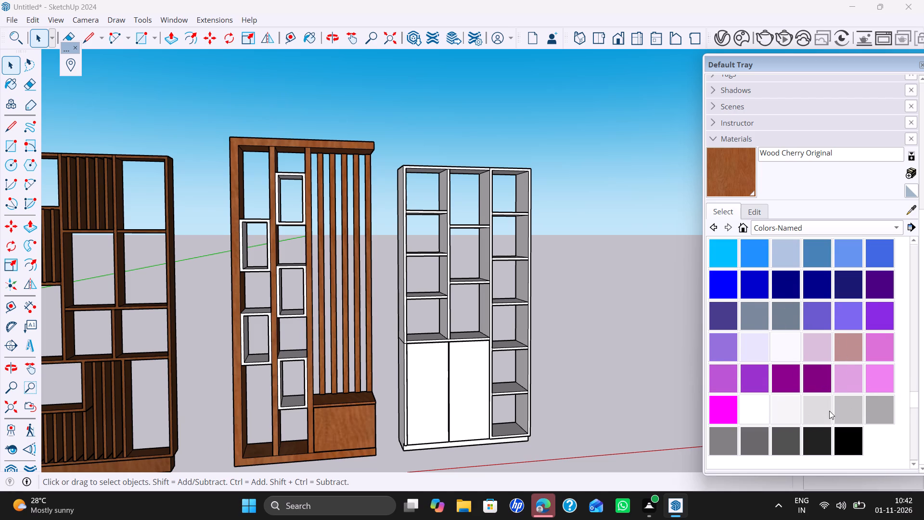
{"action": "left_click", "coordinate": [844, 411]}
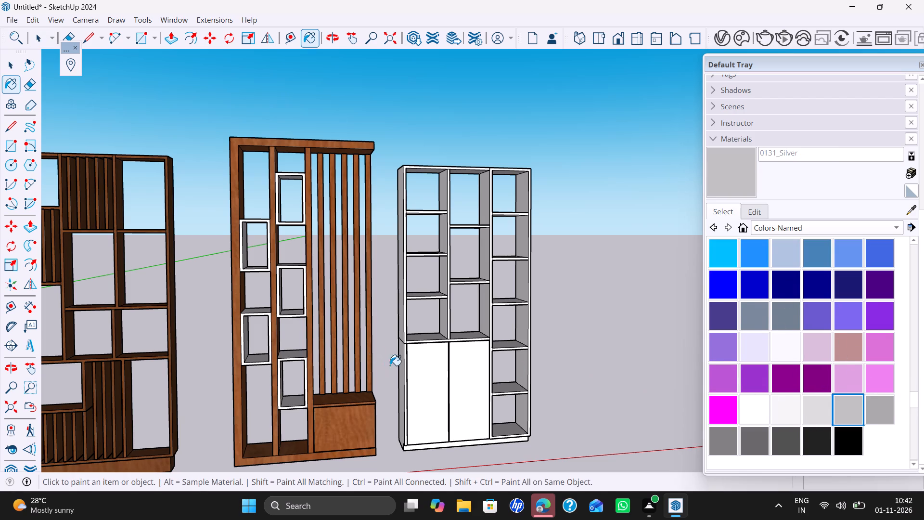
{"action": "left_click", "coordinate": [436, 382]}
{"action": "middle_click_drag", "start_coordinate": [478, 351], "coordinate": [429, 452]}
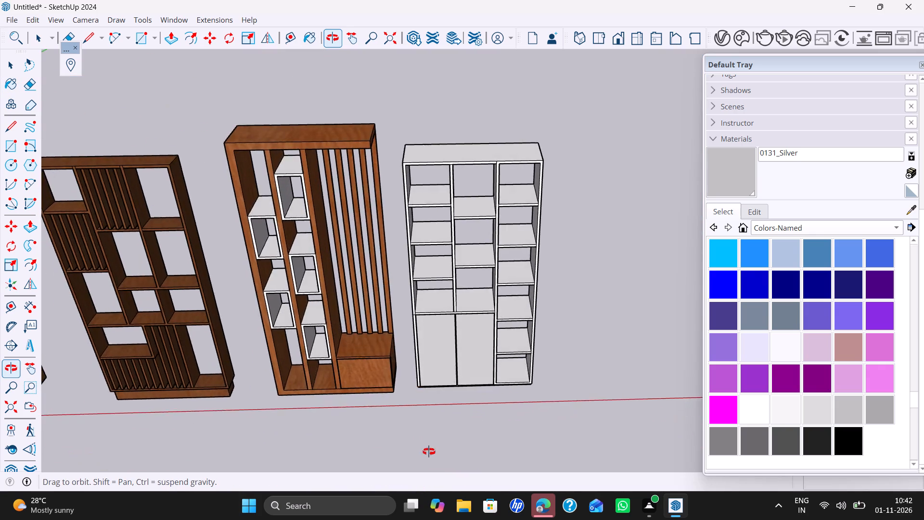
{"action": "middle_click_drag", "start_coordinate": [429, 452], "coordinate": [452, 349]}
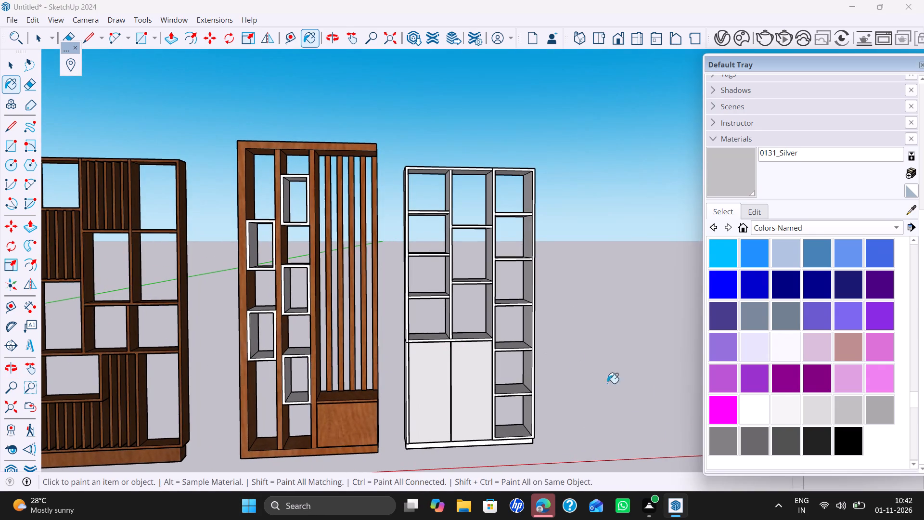
Paint both cabinet doors with 0025_Coral from the Colors-Named materials.
{"action": "scroll", "coordinate": [790, 372], "scroll_direction": "up", "scroll_amount": 8}
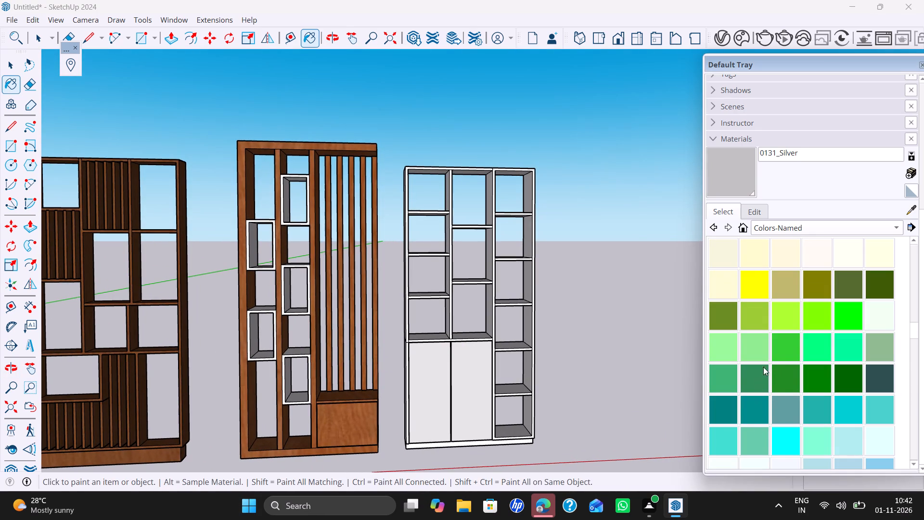
{"action": "scroll", "coordinate": [795, 346], "scroll_direction": "up", "scroll_amount": 6}
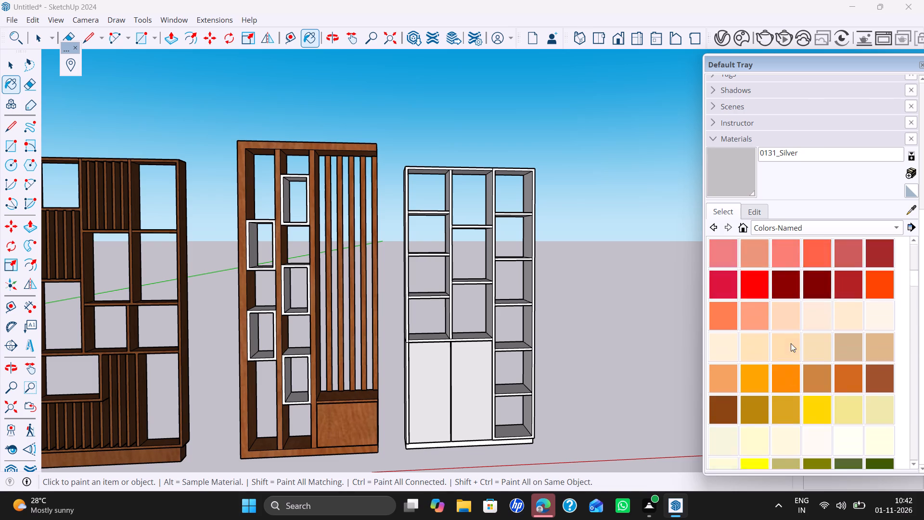
{"action": "scroll", "coordinate": [791, 343], "scroll_direction": "up", "scroll_amount": 9}
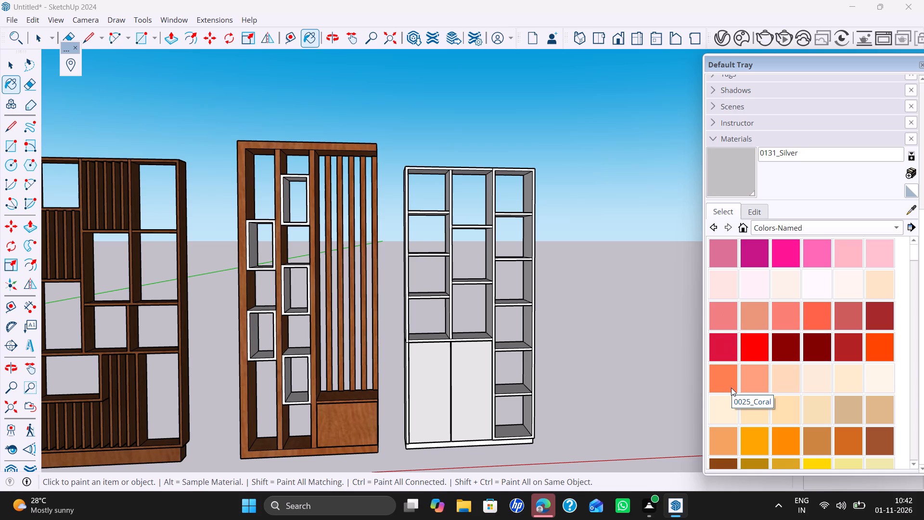
{"action": "scroll", "coordinate": [764, 380], "scroll_direction": "up", "scroll_amount": 1}
{"action": "left_click", "coordinate": [728, 378]}
{"action": "left_click", "coordinate": [433, 370]}
{"action": "left_click", "coordinate": [466, 367]}
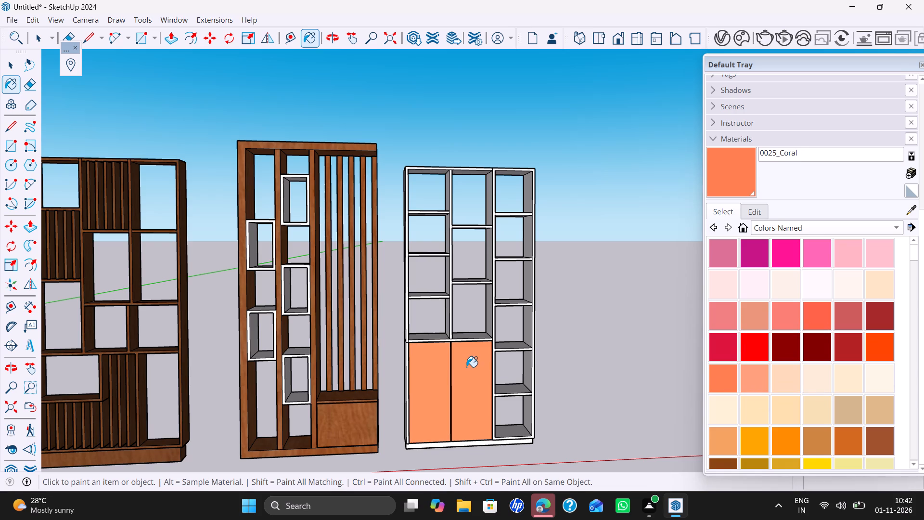
Apply the Wood Floor material from the Wood collection to the cabinet's top and a front shelf edge in the middle column.
{"action": "left_click", "coordinate": [765, 227]}
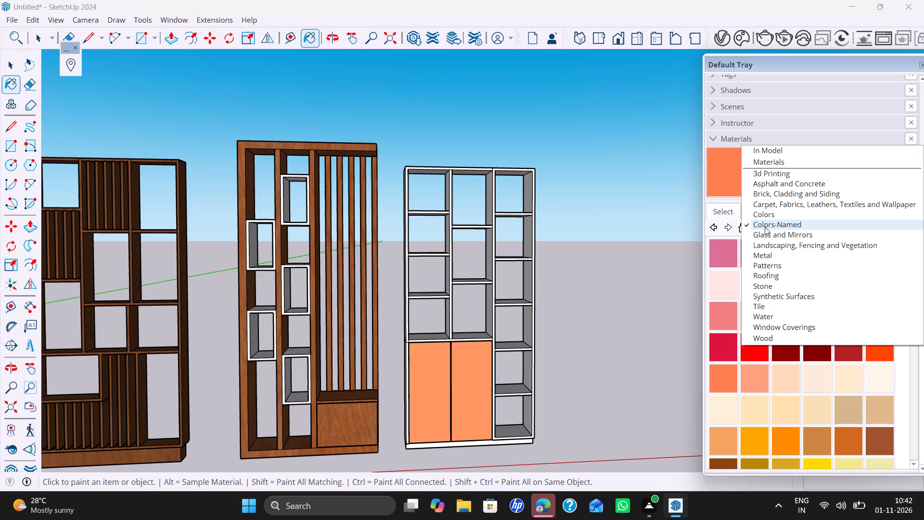
{"action": "left_click", "coordinate": [753, 342]}
{"action": "scroll", "coordinate": [690, 320], "scroll_direction": "down", "scroll_amount": 1}
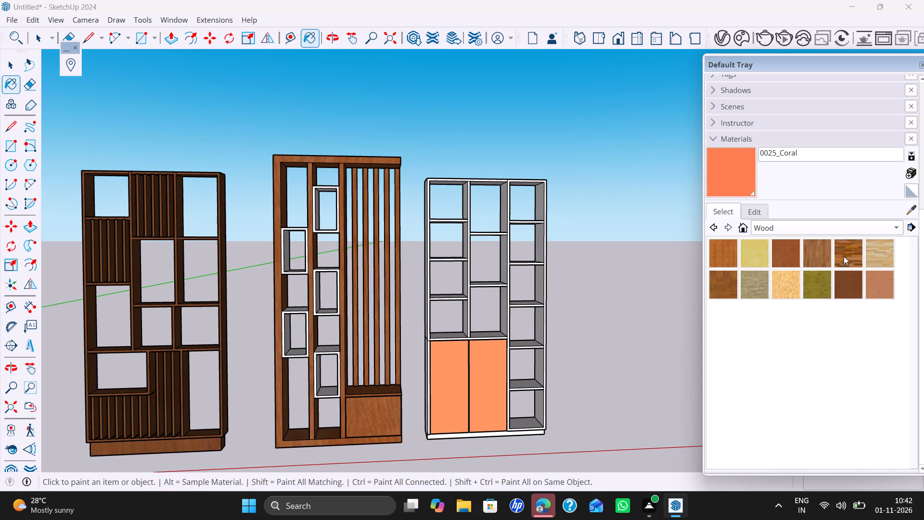
{"action": "left_click", "coordinate": [819, 258]}
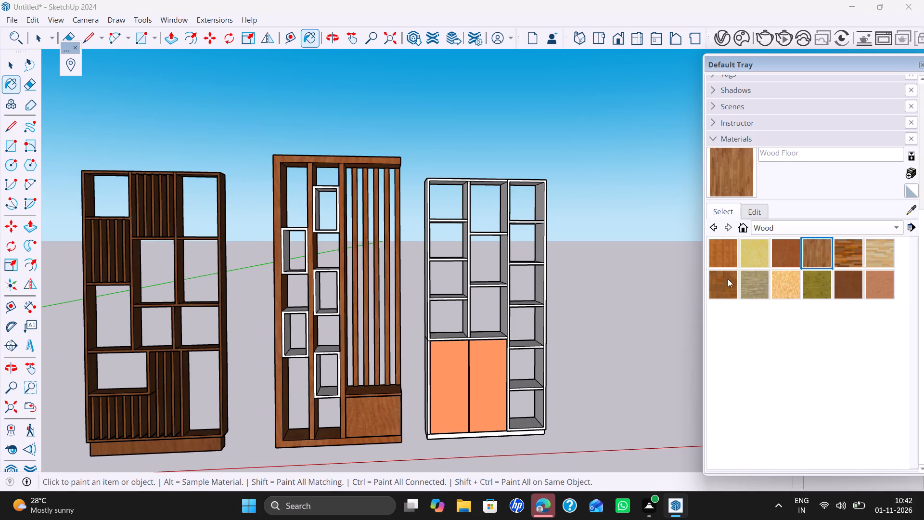
{"action": "left_click", "coordinate": [473, 286]}
{"action": "middle_click_drag", "start_coordinate": [517, 270], "coordinate": [528, 377]}
{"action": "scroll", "coordinate": [493, 253], "scroll_direction": "up", "scroll_amount": 1}
{"action": "left_click", "coordinate": [501, 171]}
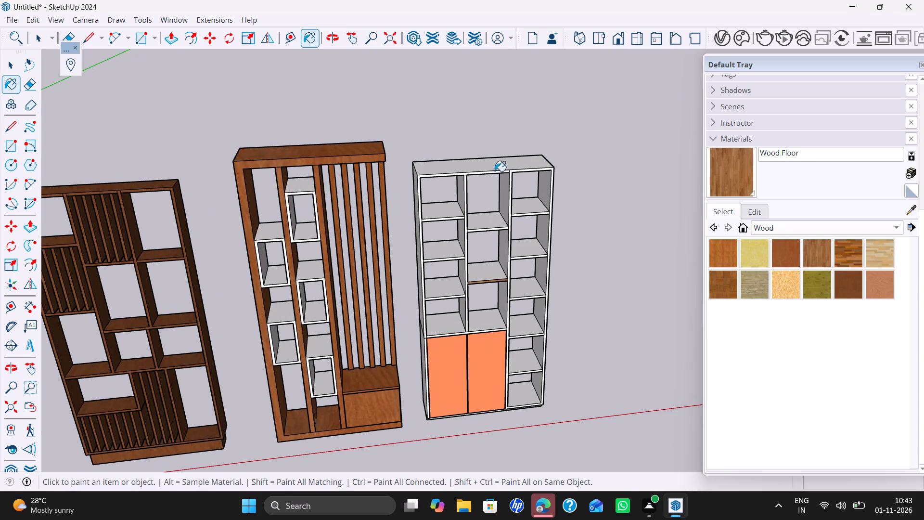
{"action": "scroll", "coordinate": [499, 164], "scroll_direction": "up", "scroll_amount": 6}
{"action": "left_click", "coordinate": [499, 164]}
Paint the cabinet's front frame, the left divider's front edge and the right divider's side in the top middle compartment with Wood Floor.
{"action": "scroll", "coordinate": [496, 174], "scroll_direction": "up", "scroll_amount": 6}
{"action": "left_click", "coordinate": [479, 183]}
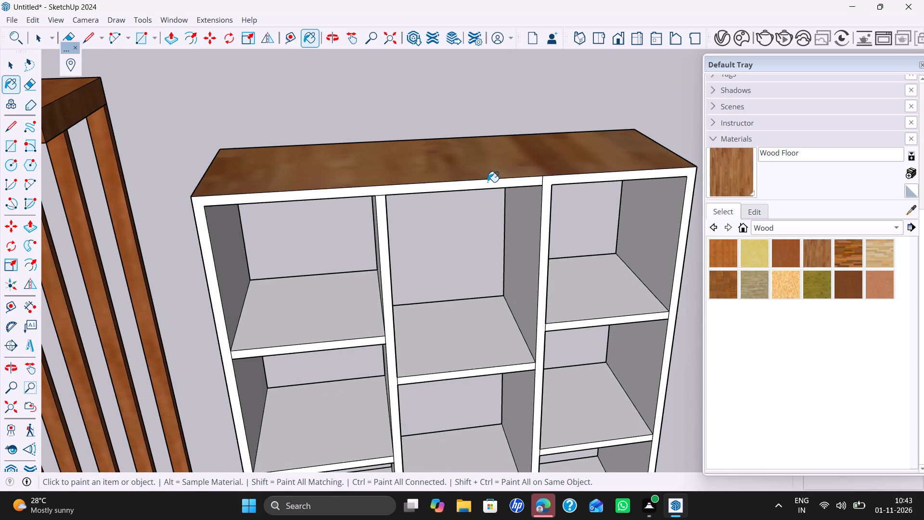
{"action": "left_click", "coordinate": [561, 177]}
{"action": "left_click", "coordinate": [525, 226]}
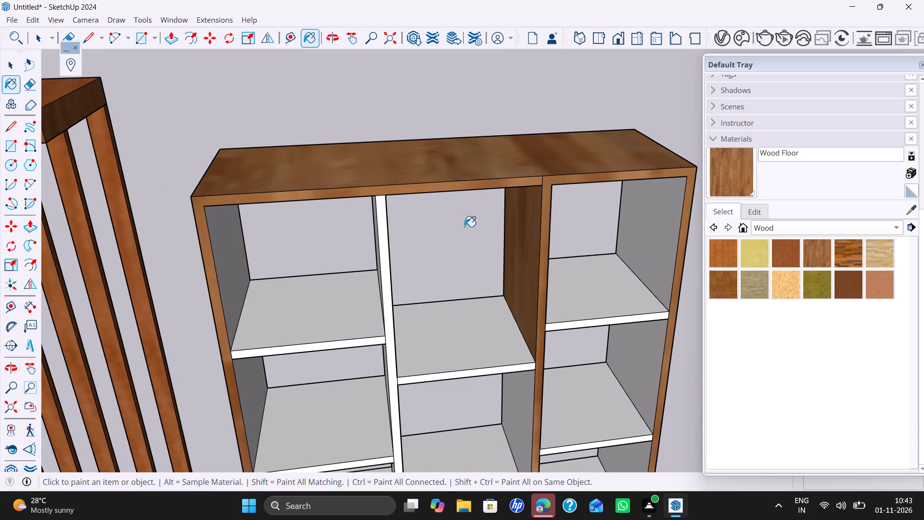
{"action": "left_click", "coordinate": [379, 229]}
Paint the top-left compartment's shelf surface, shelf front edge and both inner sides with Wood Floor.
{"action": "left_click", "coordinate": [355, 290]}
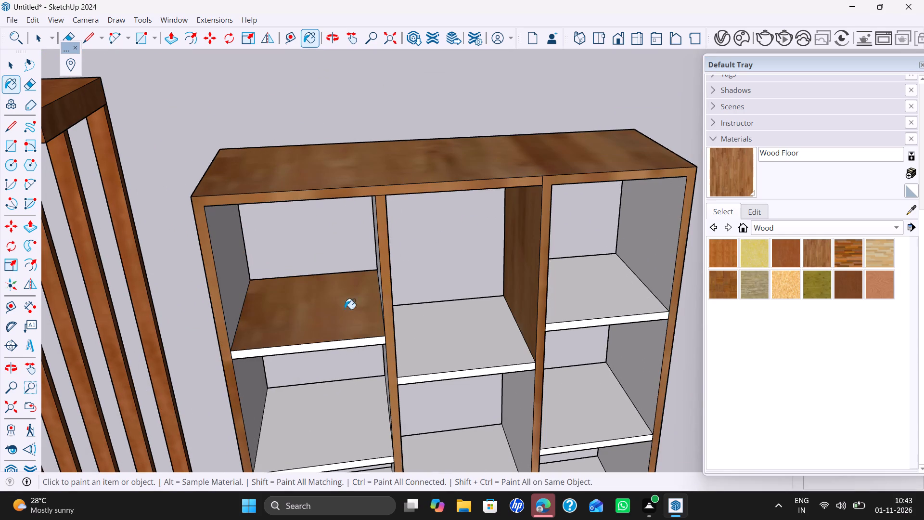
{"action": "left_click_drag", "start_coordinate": [336, 376], "coordinate": [336, 380]}
{"action": "left_click", "coordinate": [299, 347]}
{"action": "left_click", "coordinate": [224, 292]}
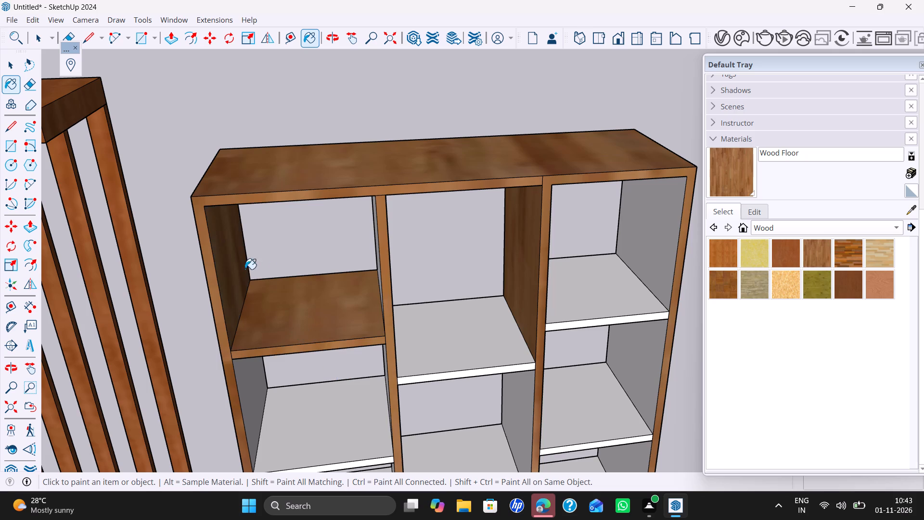
{"action": "middle_click_drag", "start_coordinate": [377, 271], "coordinate": [421, 271]}
{"action": "left_click", "coordinate": [379, 271]}
Paint the top-right compartment's inner outer-panel side, shelf surface and shelf front edge with Wood Floor.
{"action": "scroll", "coordinate": [394, 315], "scroll_direction": "down", "scroll_amount": 5}
{"action": "middle_click_drag", "start_coordinate": [392, 320], "coordinate": [400, 297]}
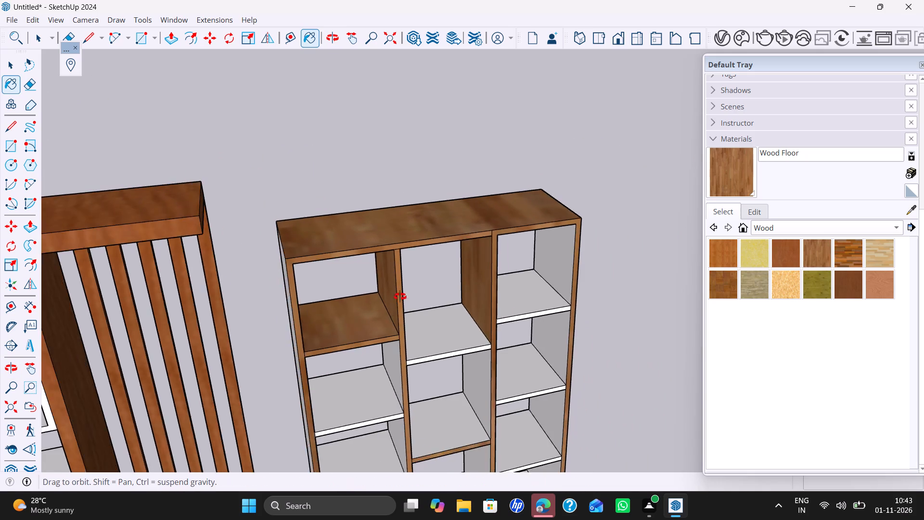
{"action": "middle_click_drag", "start_coordinate": [400, 297], "coordinate": [443, 229]}
{"action": "left_click", "coordinate": [547, 263]}
{"action": "left_click", "coordinate": [519, 289]}
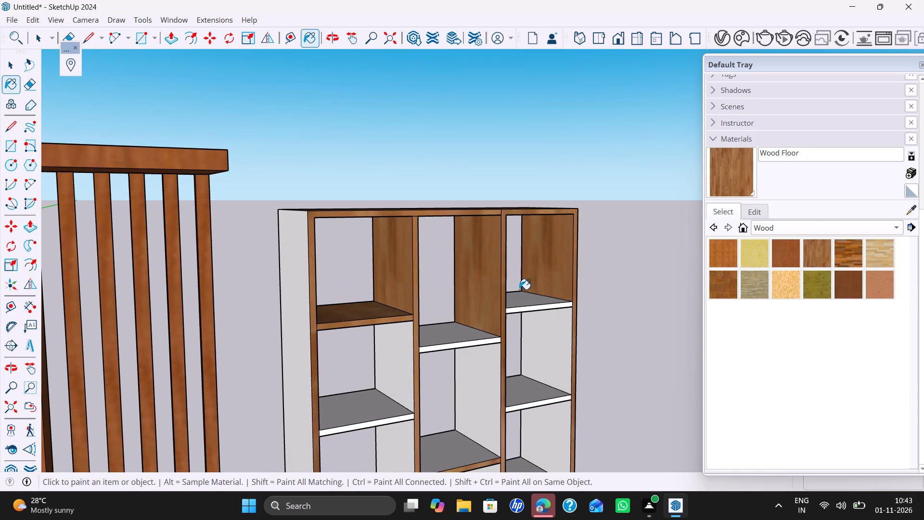
{"action": "left_click", "coordinate": [518, 304]}
{"action": "left_click", "coordinate": [522, 311]}
Paint the surface and front edge of the middle column's top shelf with Wood Floor.
{"action": "left_click", "coordinate": [479, 326]}
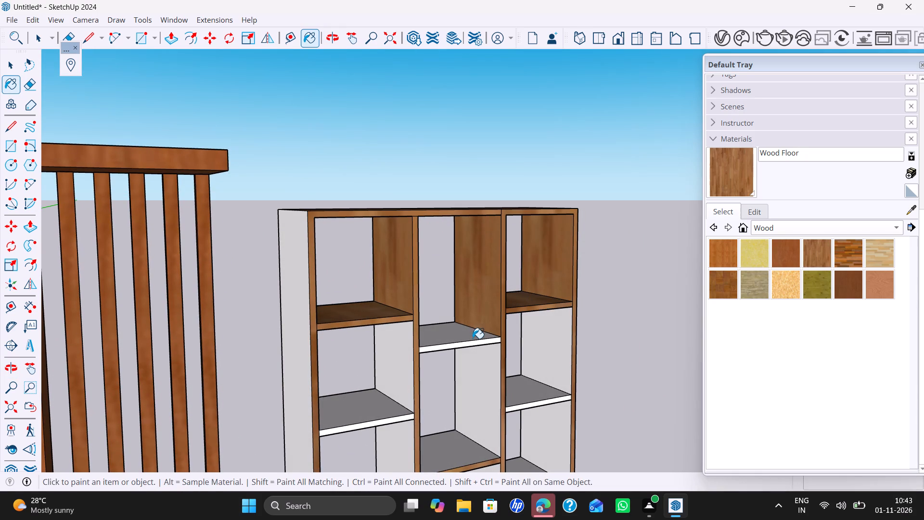
{"action": "left_click", "coordinate": [472, 339]}
{"action": "left_click", "coordinate": [471, 344]}
Paint the left column's second shelf surface and front edge, plus the divider side above it, with Wood Floor.
{"action": "left_click", "coordinate": [404, 353]}
{"action": "left_click", "coordinate": [380, 389]}
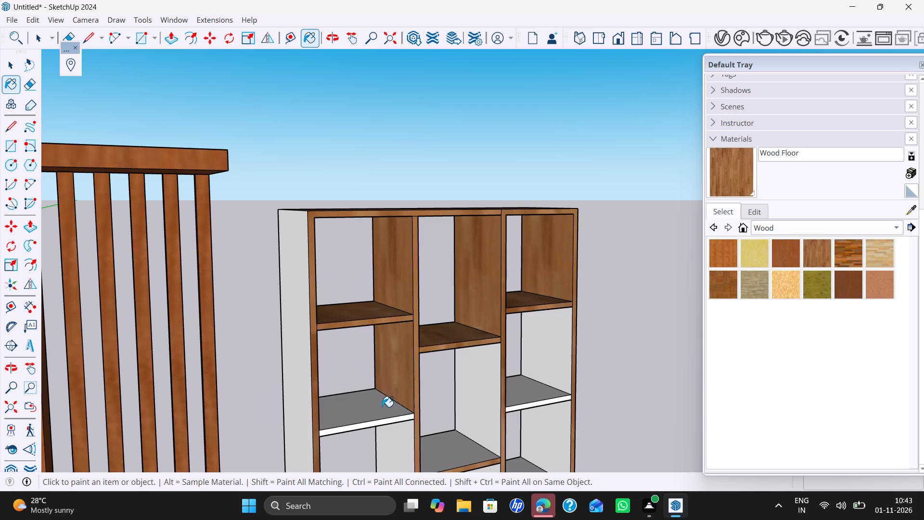
{"action": "left_click", "coordinate": [382, 407]}
{"action": "left_click", "coordinate": [402, 417]}
{"action": "left_click", "coordinate": [406, 426]}
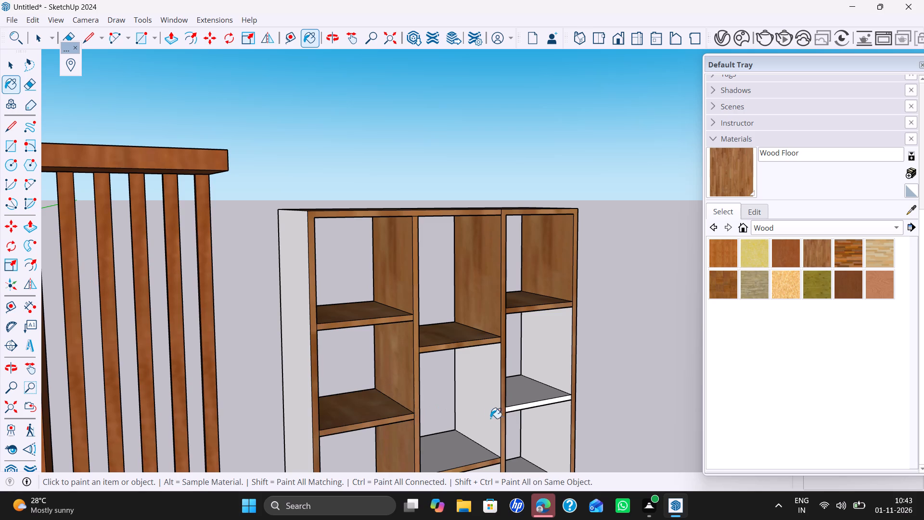
Paint the second shelves and adjoining inner sides of the middle and right columns with Wood Floor.
{"action": "left_click", "coordinate": [495, 418]}
{"action": "left_click_drag", "start_coordinate": [444, 447], "coordinate": [449, 448]}
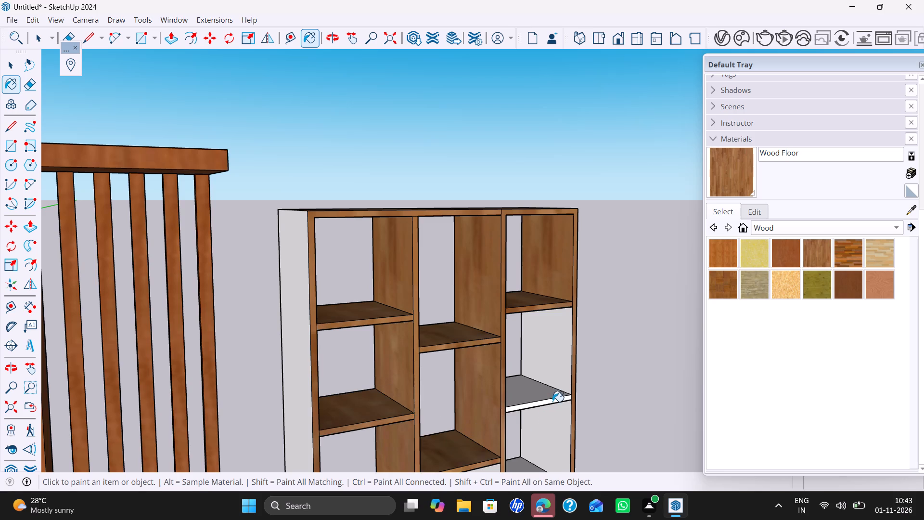
{"action": "left_click", "coordinate": [553, 401]}
{"action": "left_click", "coordinate": [554, 369]}
{"action": "left_click", "coordinate": [526, 394]}
Paint the left column's third shelf surface and front edge, plus the divider side below it, with Wood Floor.
{"action": "scroll", "coordinate": [536, 390], "scroll_direction": "down", "scroll_amount": 7}
{"action": "scroll", "coordinate": [532, 429], "scroll_direction": "down", "scroll_amount": 1}
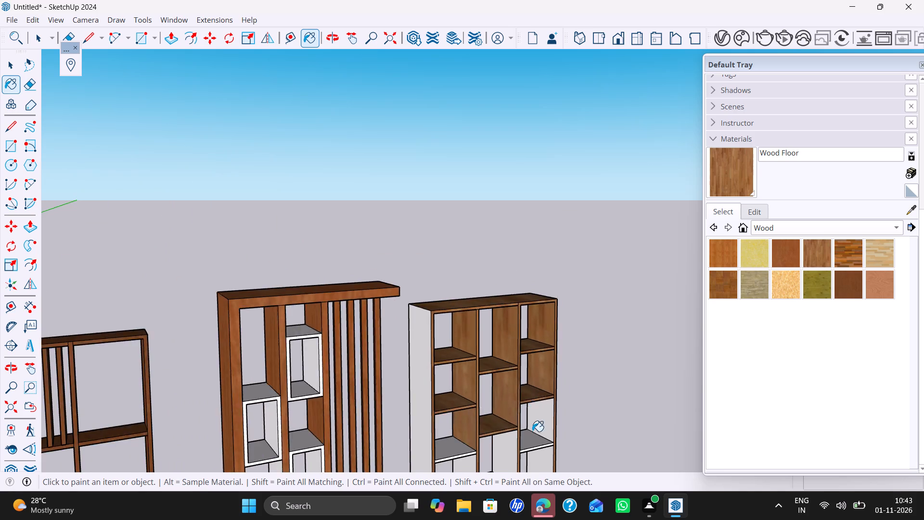
{"action": "scroll", "coordinate": [532, 431], "scroll_direction": "down", "scroll_amount": 5}
{"action": "scroll", "coordinate": [489, 465], "scroll_direction": "up", "scroll_amount": 16}
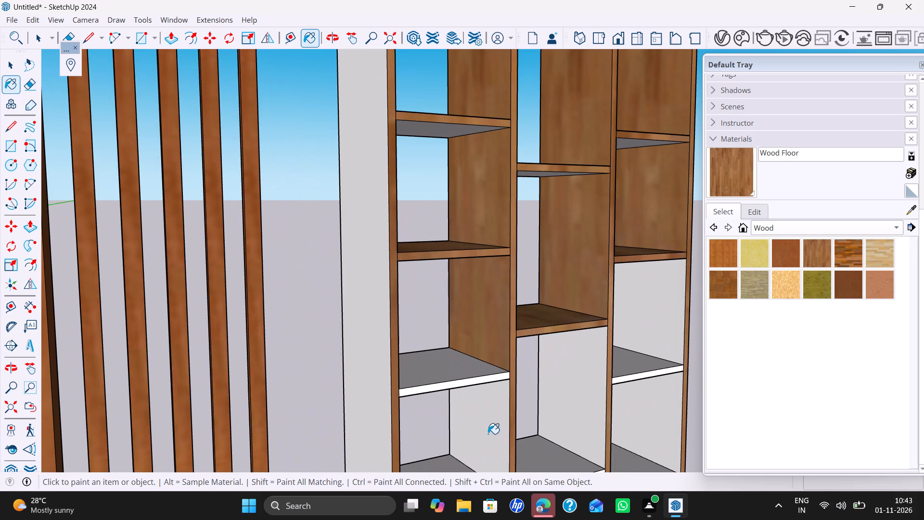
{"action": "left_click", "coordinate": [488, 434]}
{"action": "left_click", "coordinate": [458, 383]}
{"action": "left_click", "coordinate": [451, 367]}
Paint the middle column's lowest inner side and the right column's third shelf and adjoining inner side with Wood Floor.
{"action": "left_click", "coordinate": [600, 368]}
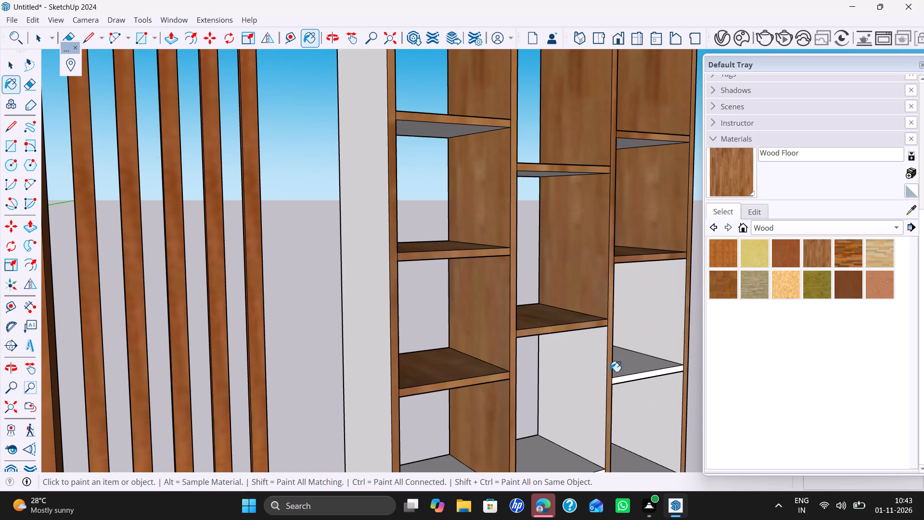
{"action": "left_click", "coordinate": [651, 374]}
{"action": "left_click", "coordinate": [650, 363]}
{"action": "left_click", "coordinate": [666, 341]}
Paint all matching unpainted faces with Wood Floor, starting from the shelf surfaces directly above the Coral doors.
{"action": "scroll", "coordinate": [663, 341], "scroll_direction": "down", "scroll_amount": 3}
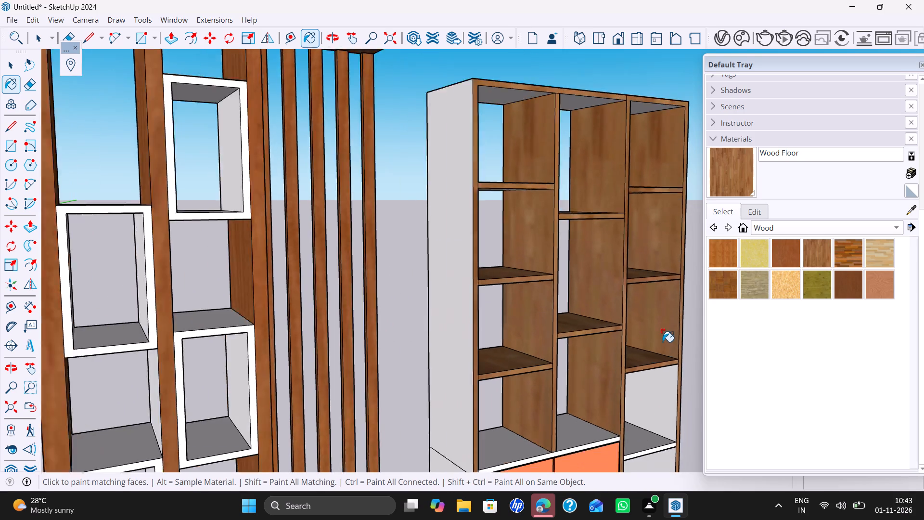
{"action": "scroll", "coordinate": [663, 342], "scroll_direction": "down", "scroll_amount": 1}
{"action": "middle_click_drag", "start_coordinate": [663, 342], "coordinate": [610, 180], "text": "shift"}
{"action": "scroll", "coordinate": [527, 239], "scroll_direction": "up", "scroll_amount": 1}
{"action": "middle_click_drag", "start_coordinate": [524, 244], "coordinate": [524, 291]}
{"action": "scroll", "coordinate": [524, 291], "scroll_direction": "up", "scroll_amount": 1}
{"action": "left_click", "coordinate": [443, 254]}
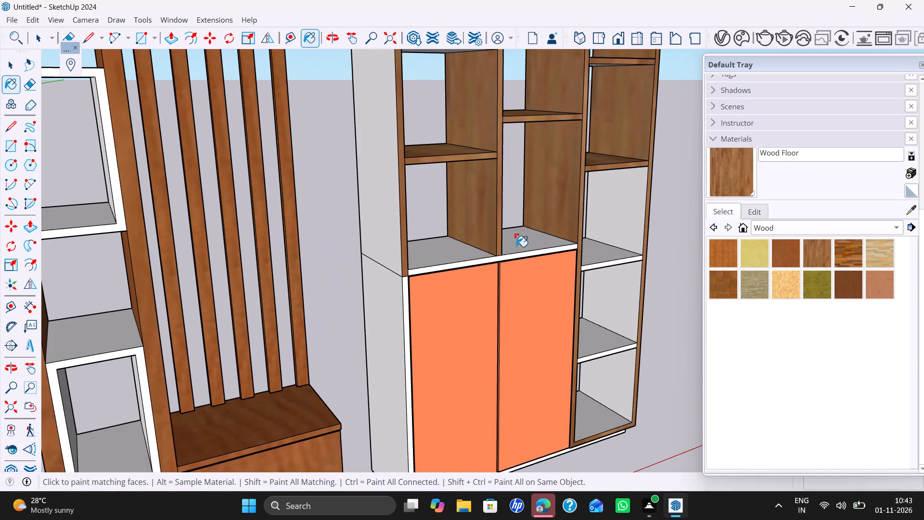
{"action": "left_click", "coordinate": [516, 247]}
Examine the painted cabinet from the front, side, back and underneath for any unpainted faces.
{"action": "scroll", "coordinate": [548, 247], "scroll_direction": "down", "scroll_amount": 3}
{"action": "middle_click_drag", "start_coordinate": [548, 252], "coordinate": [498, 311]}
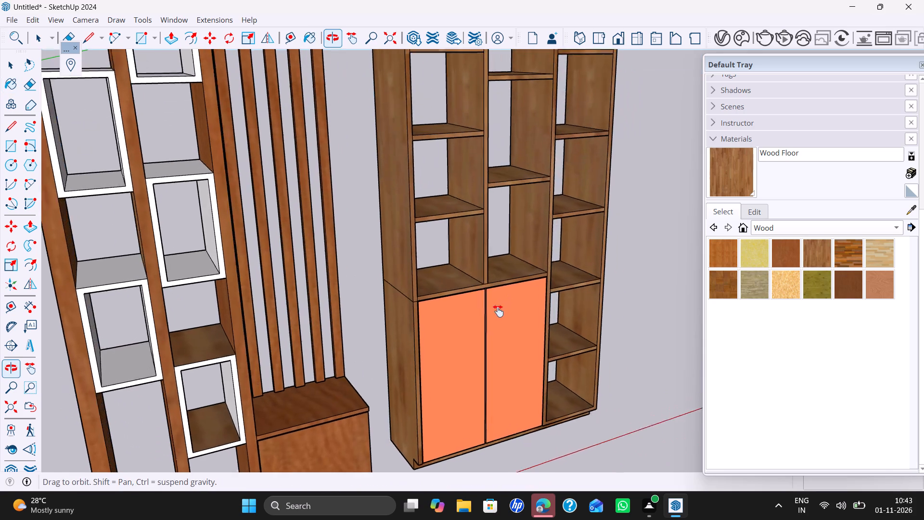
{"action": "middle_click_drag", "start_coordinate": [498, 311], "coordinate": [493, 314]}
{"action": "middle_click_drag", "start_coordinate": [539, 295], "coordinate": [276, 291]}
{"action": "middle_click_drag", "start_coordinate": [501, 287], "coordinate": [448, 290]}
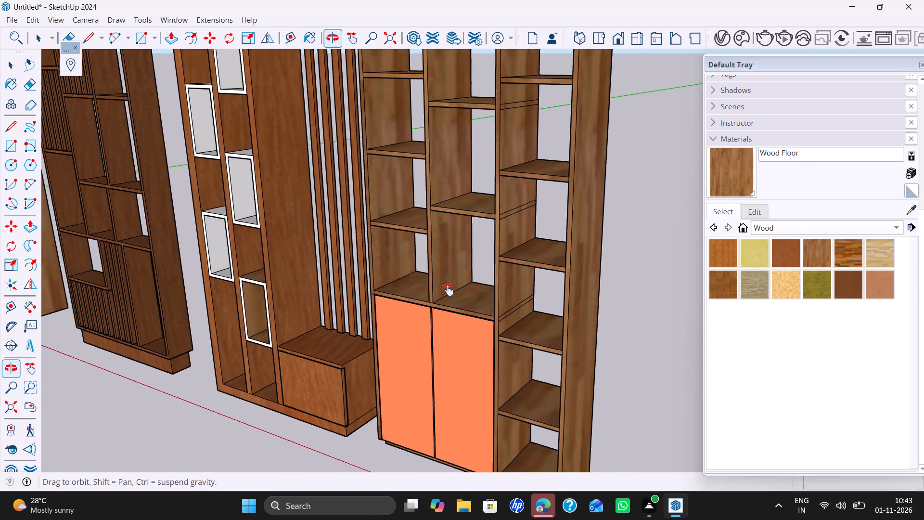
{"action": "middle_click_drag", "start_coordinate": [448, 290], "coordinate": [450, 291]}
{"action": "middle_click_drag", "start_coordinate": [502, 297], "coordinate": [238, 304]}
{"action": "middle_click_drag", "start_coordinate": [348, 275], "coordinate": [225, 289]}
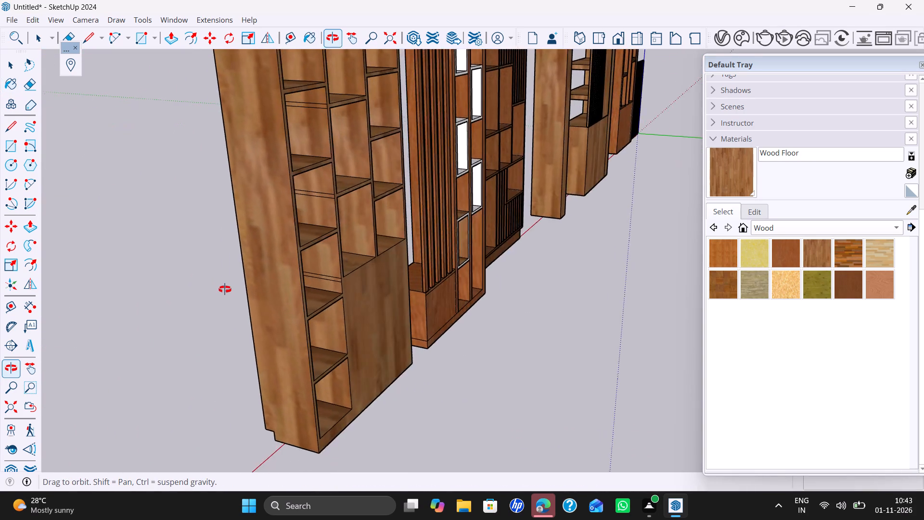
{"action": "middle_click_drag", "start_coordinate": [225, 289], "coordinate": [579, 337]}
{"action": "scroll", "coordinate": [588, 337], "scroll_direction": "up", "scroll_amount": 1}
{"action": "middle_click_drag", "start_coordinate": [557, 333], "coordinate": [624, 308]}
{"action": "scroll", "coordinate": [551, 283], "scroll_direction": "down", "scroll_amount": 5}
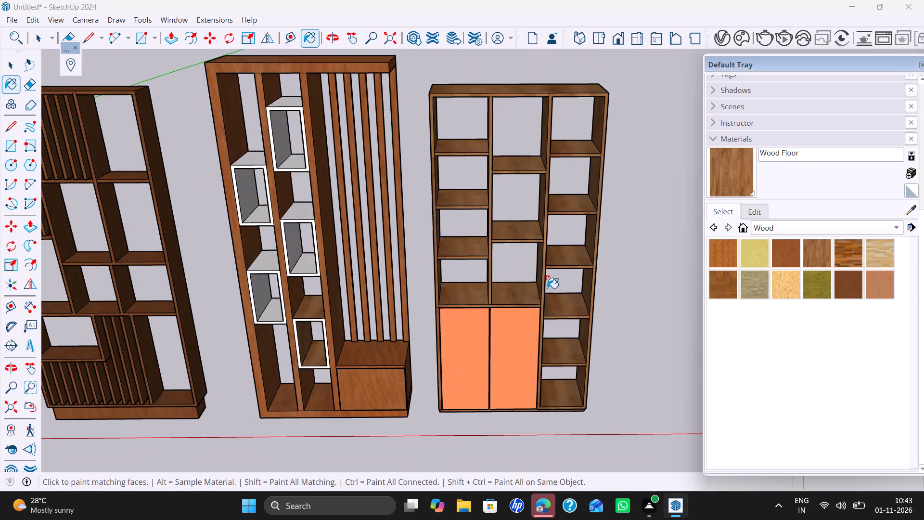
{"action": "middle_click_drag", "start_coordinate": [538, 295], "coordinate": [508, 311], "text": "shift"}
{"action": "middle_click_drag", "start_coordinate": [516, 304], "coordinate": [517, 143]}
{"action": "middle_click_drag", "start_coordinate": [509, 341], "coordinate": [502, 233]}
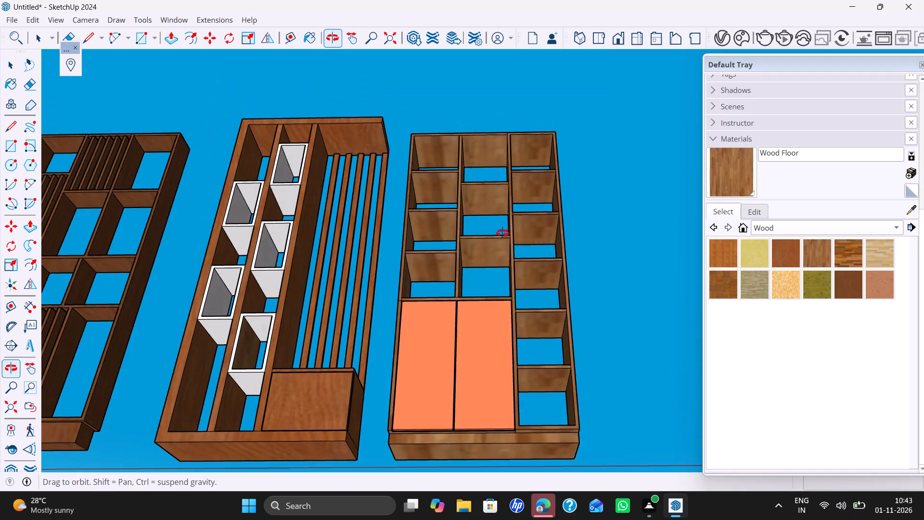
{"action": "middle_click_drag", "start_coordinate": [502, 233], "coordinate": [542, 359]}
{"action": "key", "text": "space"}
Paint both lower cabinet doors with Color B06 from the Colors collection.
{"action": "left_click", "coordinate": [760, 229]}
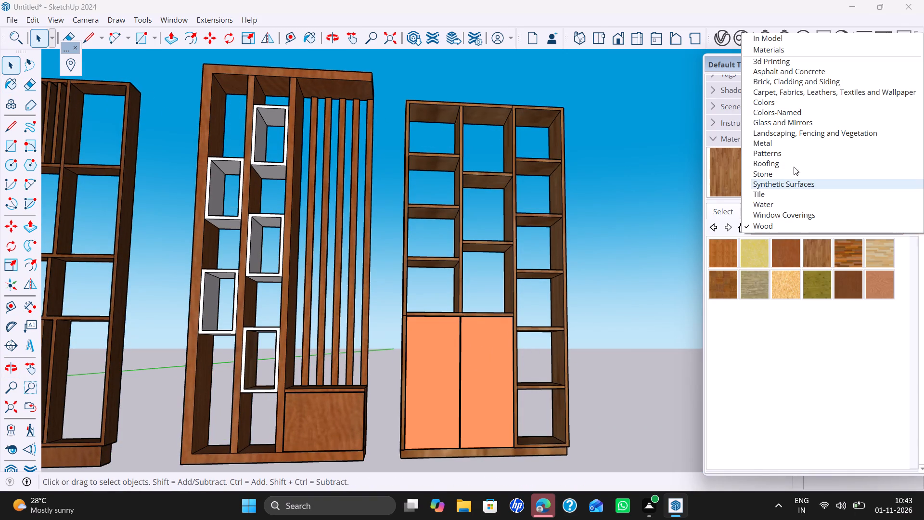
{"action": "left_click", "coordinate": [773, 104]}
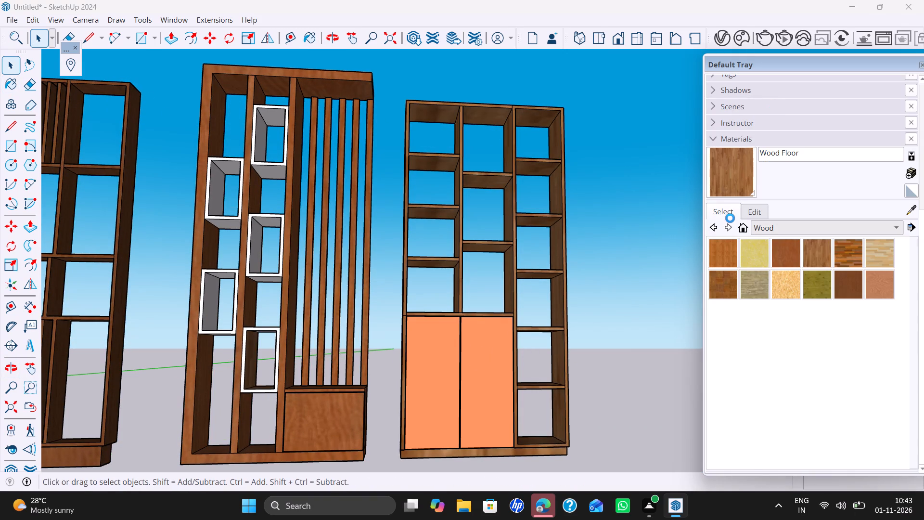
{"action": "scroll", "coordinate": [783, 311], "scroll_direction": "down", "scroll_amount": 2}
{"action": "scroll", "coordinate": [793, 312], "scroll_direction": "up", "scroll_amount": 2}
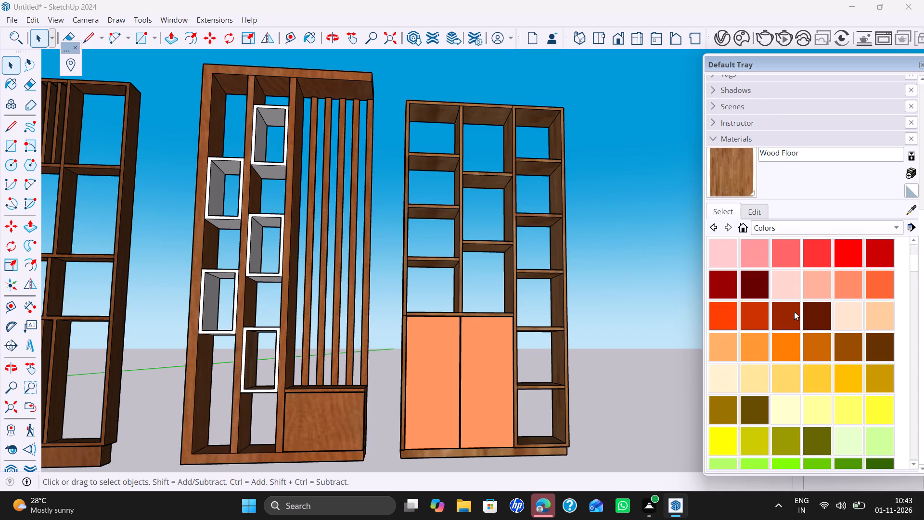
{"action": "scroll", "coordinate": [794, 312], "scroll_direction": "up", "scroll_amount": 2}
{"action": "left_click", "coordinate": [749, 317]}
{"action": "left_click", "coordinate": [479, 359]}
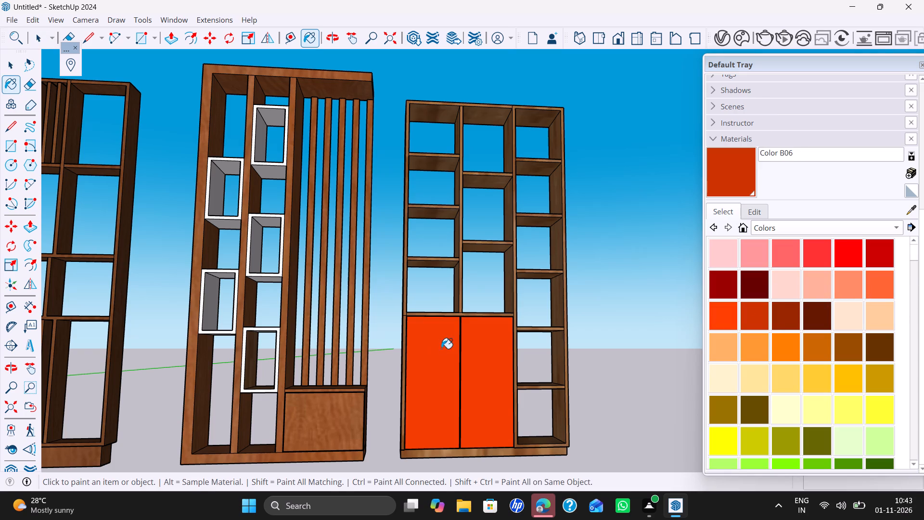
Repaint both lower cabinet doors with the dark blue Color I07.
{"action": "middle_click_drag", "start_coordinate": [711, 357], "coordinate": [705, 401]}
{"action": "middle_click_drag", "start_coordinate": [552, 309], "coordinate": [580, 355]}
{"action": "scroll", "coordinate": [769, 360], "scroll_direction": "down", "scroll_amount": 13}
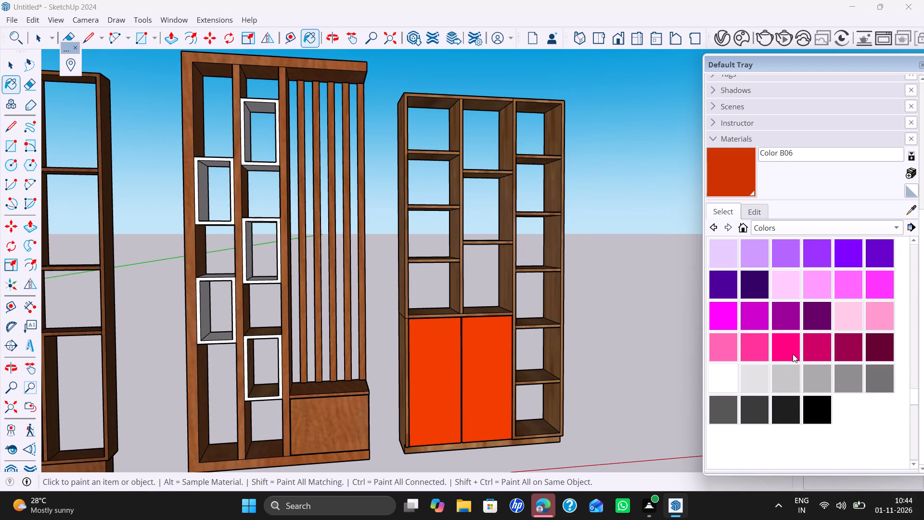
{"action": "scroll", "coordinate": [792, 353], "scroll_direction": "down", "scroll_amount": 1}
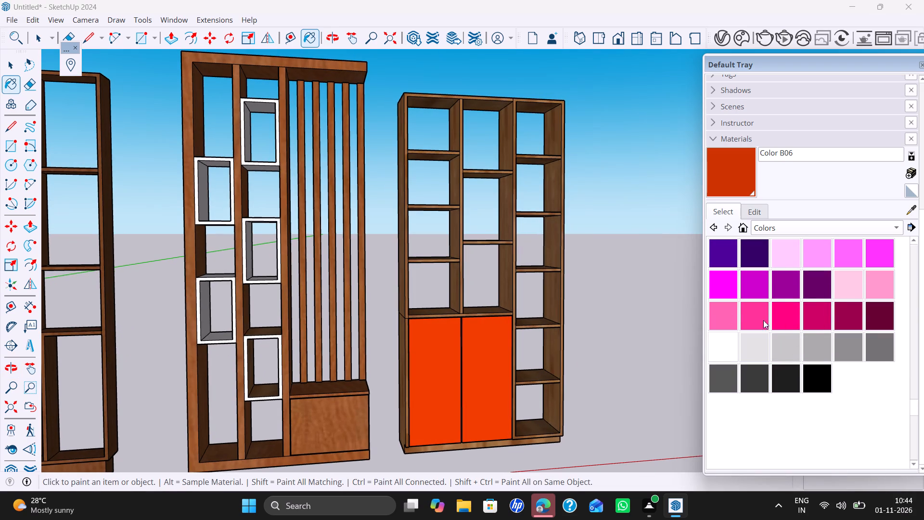
{"action": "scroll", "coordinate": [771, 343], "scroll_direction": "up", "scroll_amount": 3}
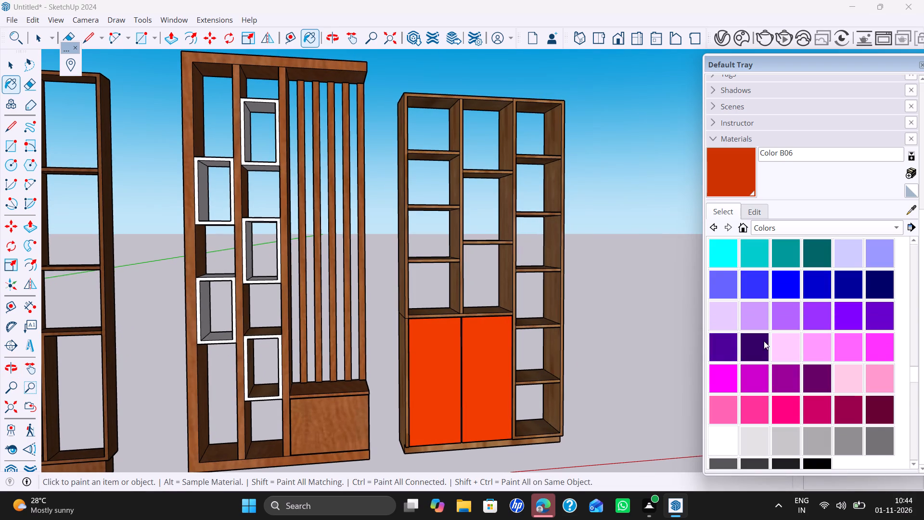
{"action": "scroll", "coordinate": [754, 340], "scroll_direction": "up", "scroll_amount": 3}
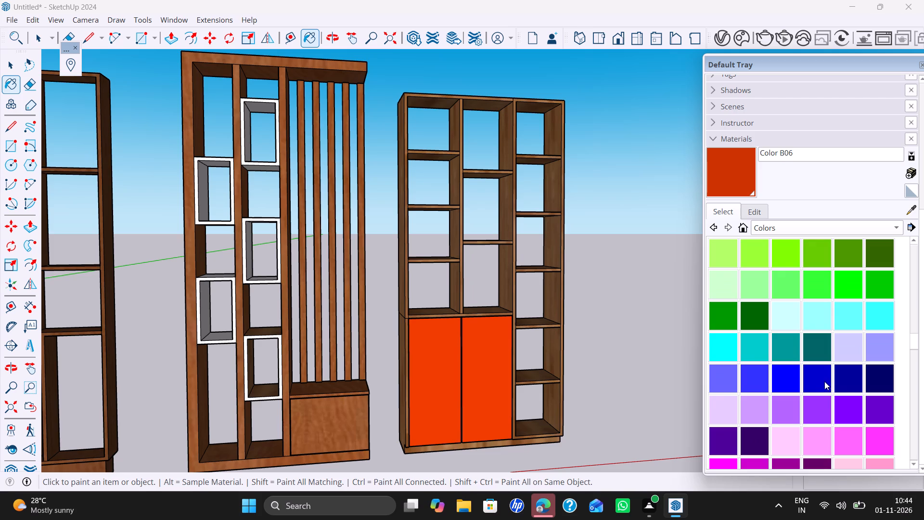
{"action": "left_click", "coordinate": [852, 379]}
{"action": "left_click", "coordinate": [457, 351]}
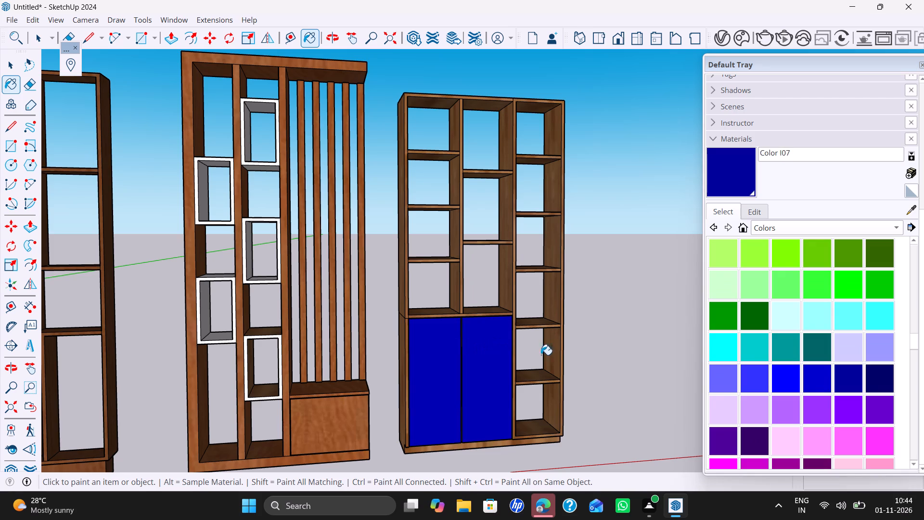
Try to repaint the cabinet doors with the light periwinkle-blue swatch from the Colors collection.
{"action": "left_click_drag", "start_coordinate": [722, 373], "coordinate": [713, 373]}
{"action": "left_click", "coordinate": [474, 373]}
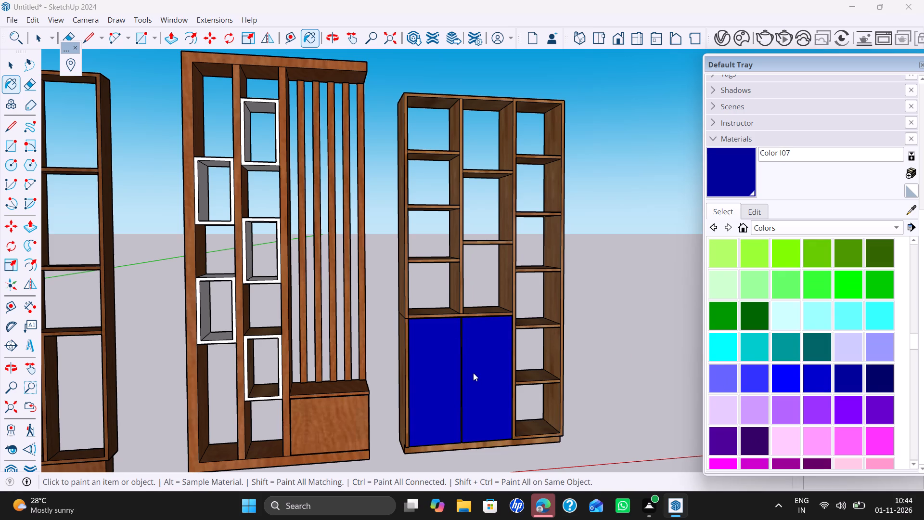
{"action": "left_click", "coordinate": [723, 381]}
{"action": "double_click", "coordinate": [719, 382]}
{"action": "scroll", "coordinate": [738, 345], "scroll_direction": "up", "scroll_amount": 3}
{"action": "scroll", "coordinate": [813, 309], "scroll_direction": "down", "scroll_amount": 3}
{"action": "scroll", "coordinate": [755, 317], "scroll_direction": "up", "scroll_amount": 3}
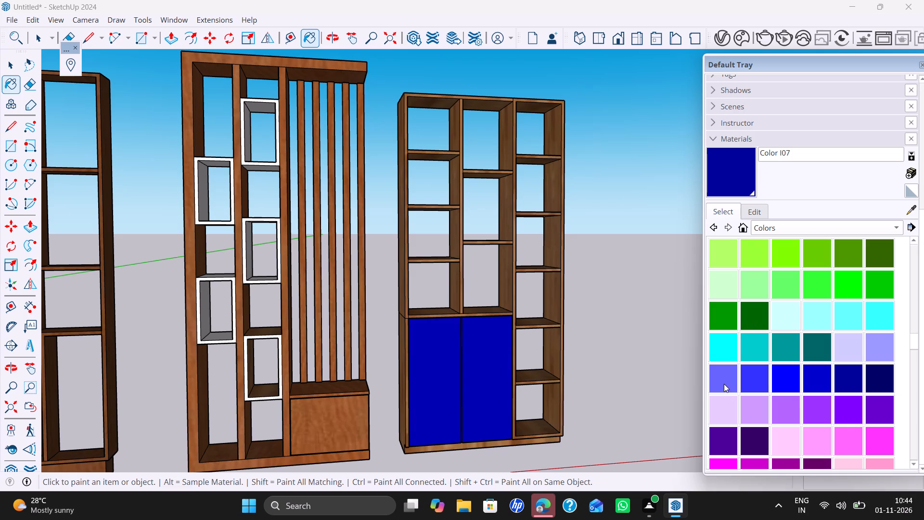
{"action": "scroll", "coordinate": [724, 384], "scroll_direction": "up", "scroll_amount": 1}
{"action": "left_click", "coordinate": [724, 384]}
{"action": "scroll", "coordinate": [741, 241], "scroll_direction": "up", "scroll_amount": 4}
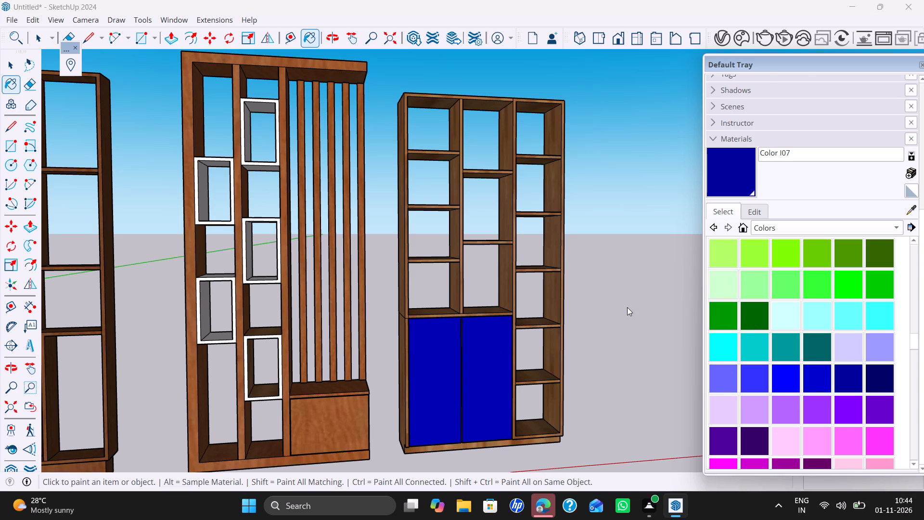
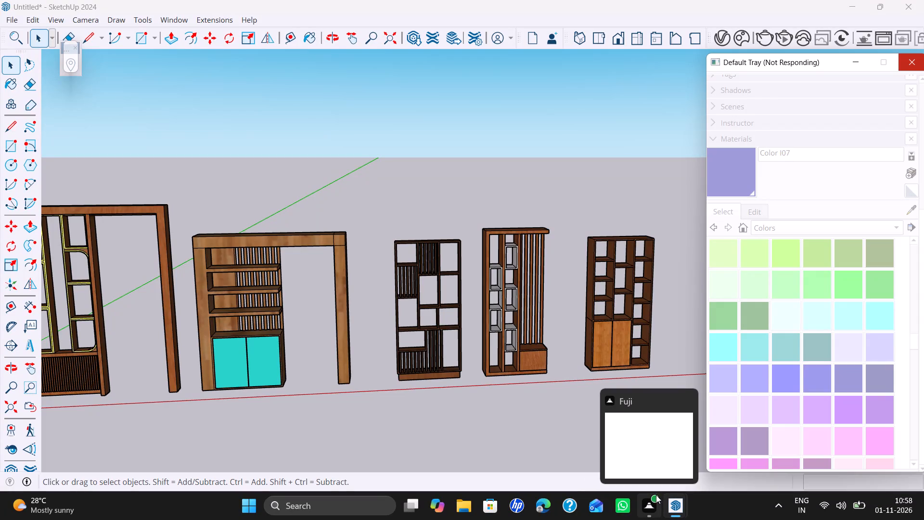
Frame all six furniture units together in a slightly raised front perspective, from the slatted shelf panel to the wooden-door cabinet.
{"action": "left_click", "coordinate": [538, 411]}
{"action": "middle_click_drag", "start_coordinate": [619, 404], "coordinate": [606, 406]}
{"action": "middle_click_drag", "start_coordinate": [624, 397], "coordinate": [574, 395]}
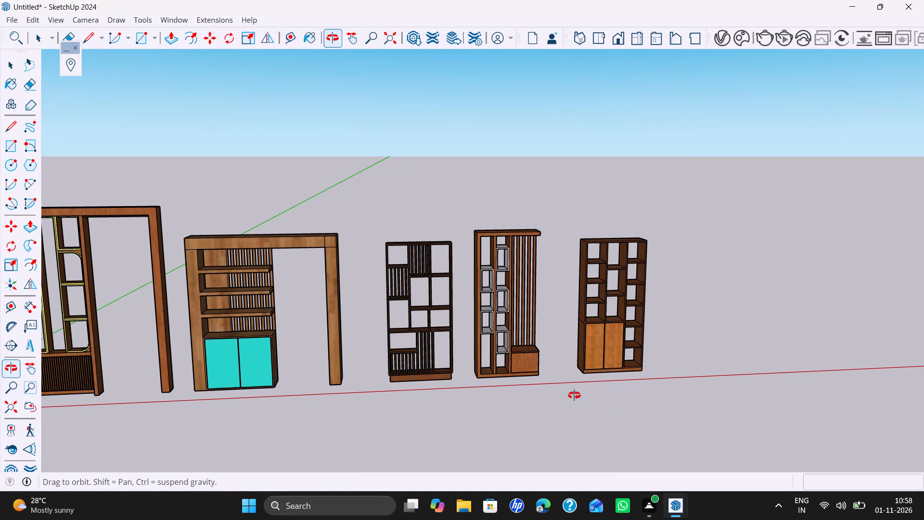
{"action": "middle_click_drag", "start_coordinate": [574, 395], "coordinate": [522, 390]}
{"action": "scroll", "coordinate": [577, 396], "scroll_direction": "up", "scroll_amount": 1}
{"action": "scroll", "coordinate": [609, 384], "scroll_direction": "down", "scroll_amount": 2}
{"action": "middle_click_drag", "start_coordinate": [612, 388], "coordinate": [625, 394], "text": "shift"}
{"action": "scroll", "coordinate": [625, 394], "scroll_direction": "up", "scroll_amount": 1}
{"action": "middle_click_drag", "start_coordinate": [625, 394], "coordinate": [609, 395]}
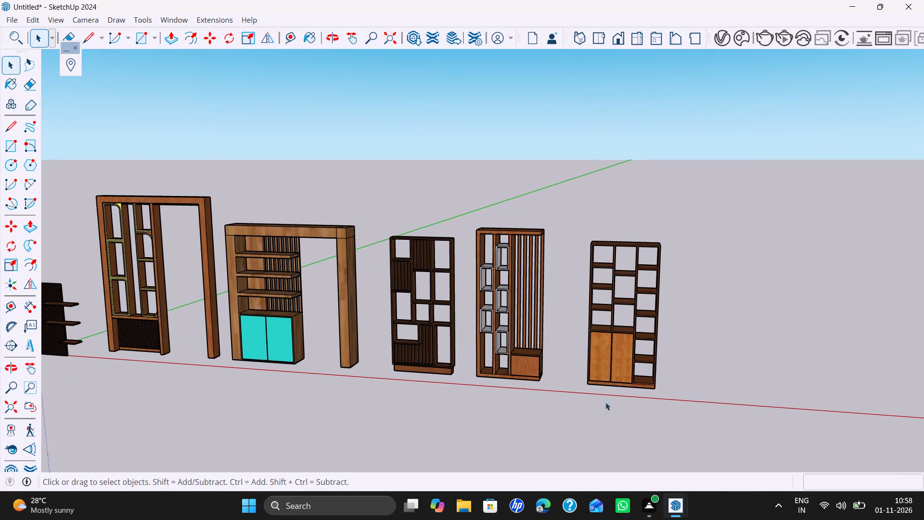
{"action": "scroll", "coordinate": [603, 402], "scroll_direction": "down", "scroll_amount": 2}
{"action": "middle_click_drag", "start_coordinate": [616, 409], "coordinate": [630, 423], "text": "shift"}
{"action": "middle_click_drag", "start_coordinate": [592, 388], "coordinate": [602, 334]}
{"action": "scroll", "coordinate": [602, 335], "scroll_direction": "up", "scroll_amount": 3}
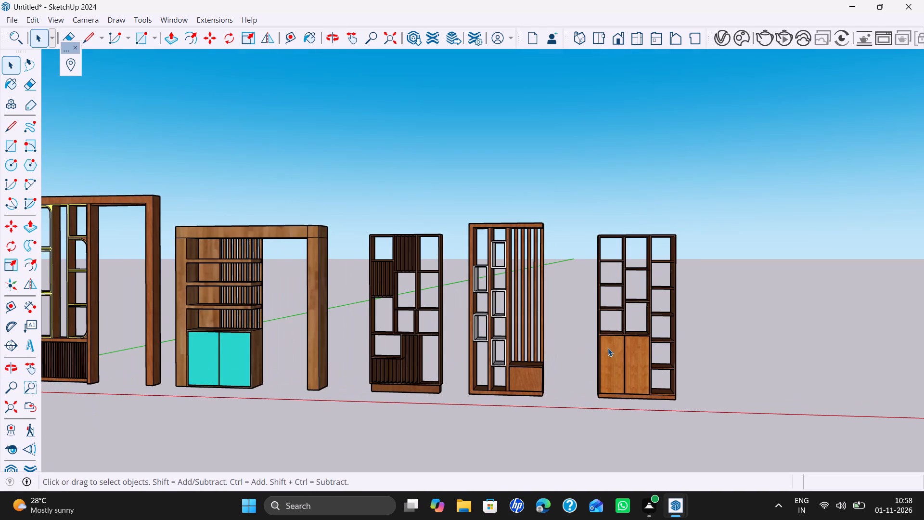
{"action": "middle_click_drag", "start_coordinate": [616, 351], "coordinate": [733, 368], "text": "shift"}
{"action": "middle_click_drag", "start_coordinate": [708, 368], "coordinate": [720, 337]}
{"action": "middle_click_drag", "start_coordinate": [720, 337], "coordinate": [707, 356]}
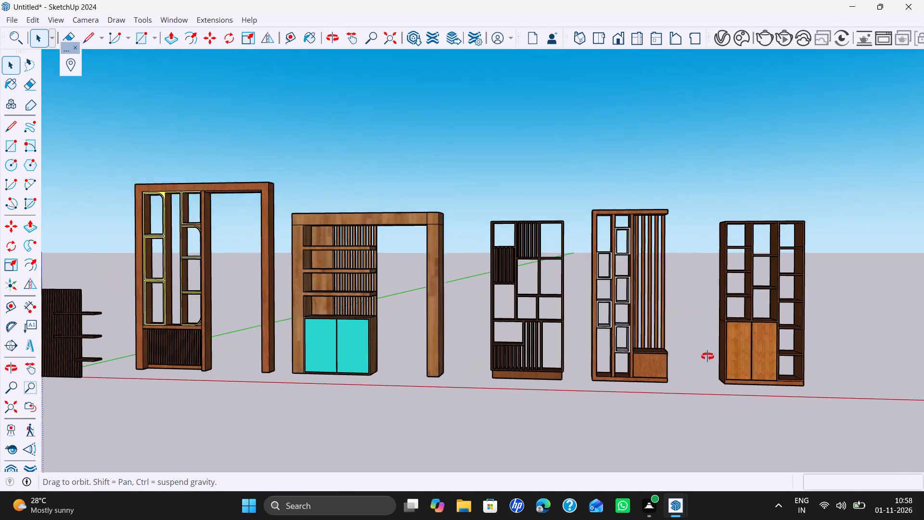
{"action": "middle_click_drag", "start_coordinate": [707, 356], "coordinate": [722, 363]}
{"action": "middle_click_drag", "start_coordinate": [722, 363], "coordinate": [735, 364]}
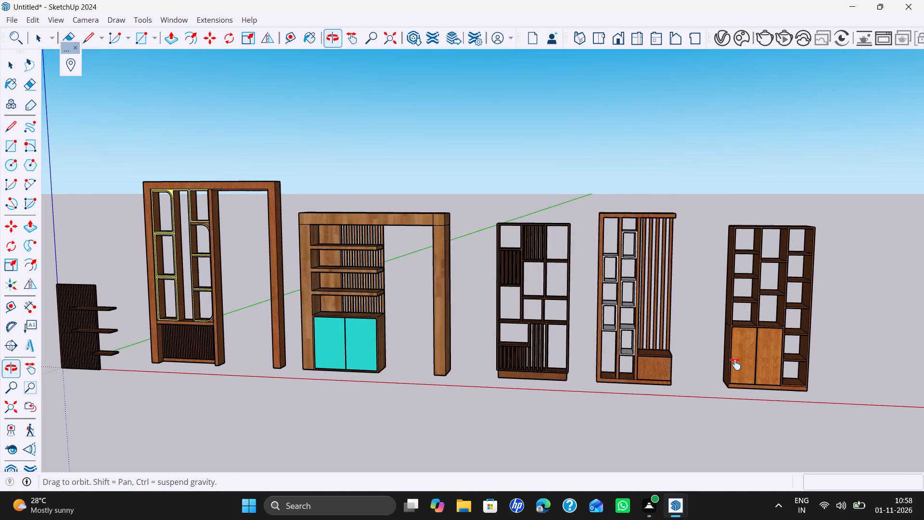
{"action": "middle_click_drag", "start_coordinate": [735, 364], "coordinate": [740, 364]}
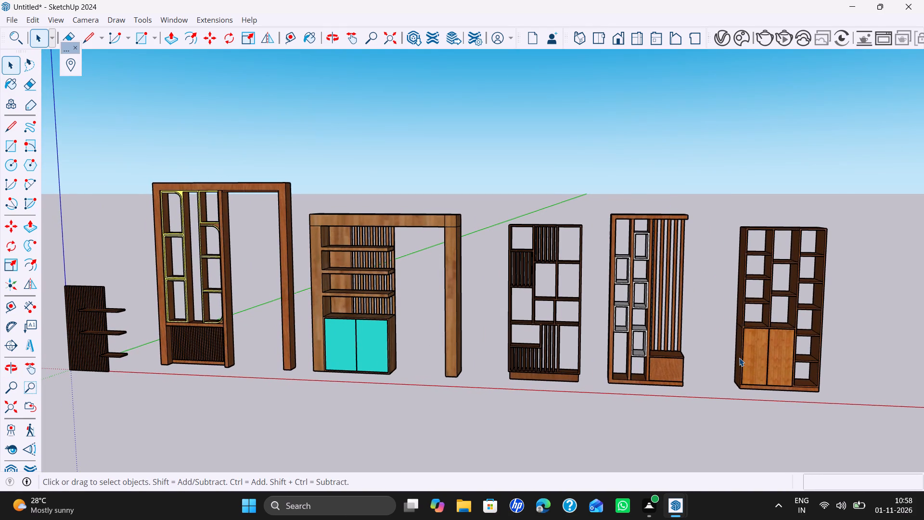
Print the current view with Microsoft Print to PDF, saving it as "student new" in the Prints folder on the Desktop.
{"action": "key", "text": "ctrl+p"}
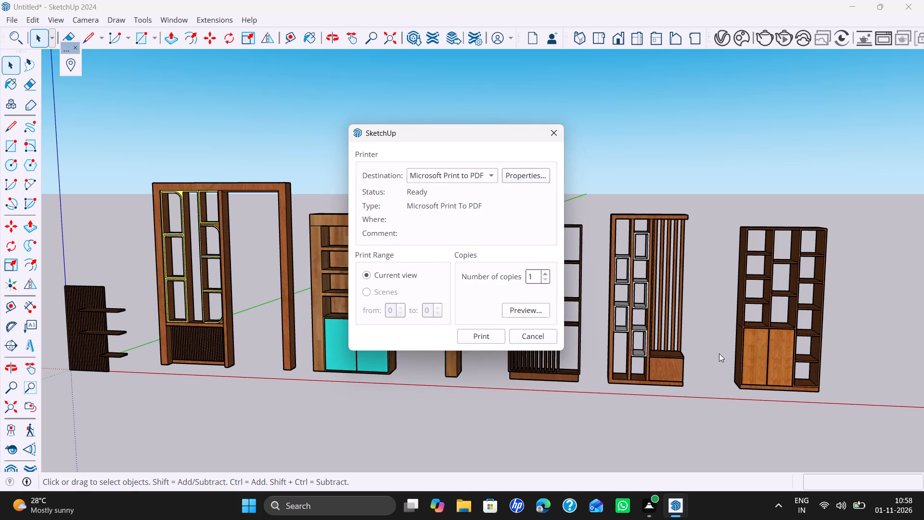
{"action": "left_click", "coordinate": [475, 338]}
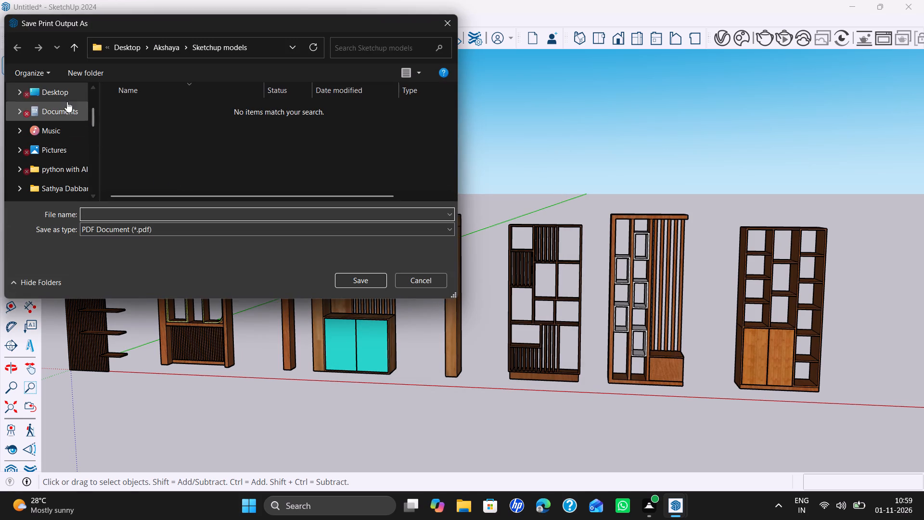
{"action": "left_click", "coordinate": [65, 94]}
{"action": "left_click", "coordinate": [197, 45]}
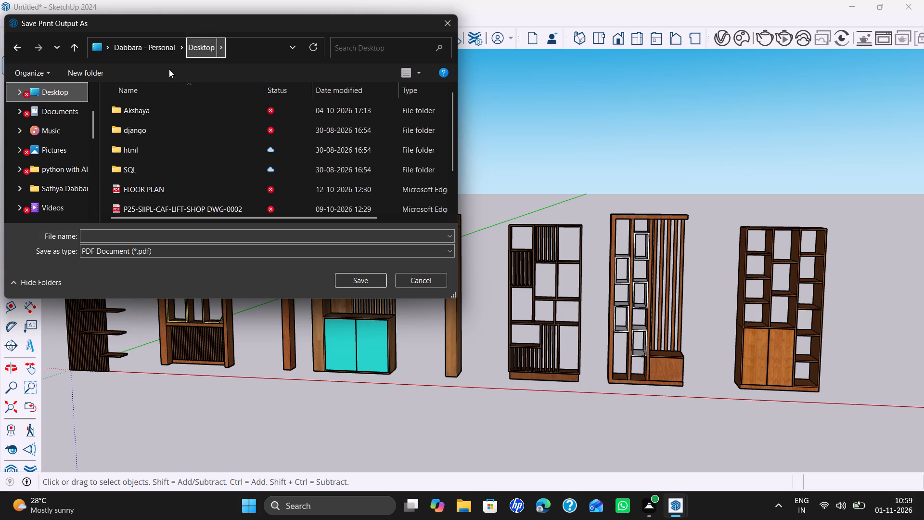
{"action": "double_click", "coordinate": [128, 110]}
{"action": "left_click", "coordinate": [142, 174]}
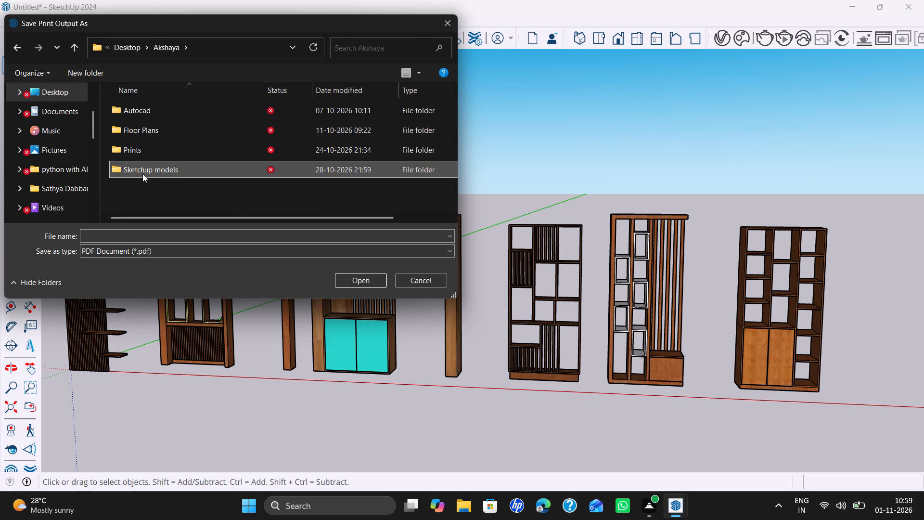
{"action": "double_click", "coordinate": [129, 147]}
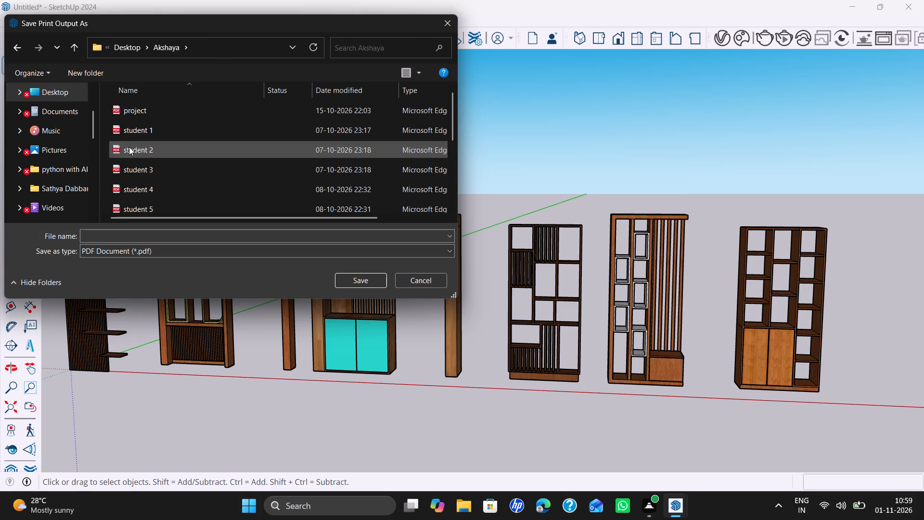
{"action": "scroll", "coordinate": [148, 146], "scroll_direction": "down", "scroll_amount": 6}
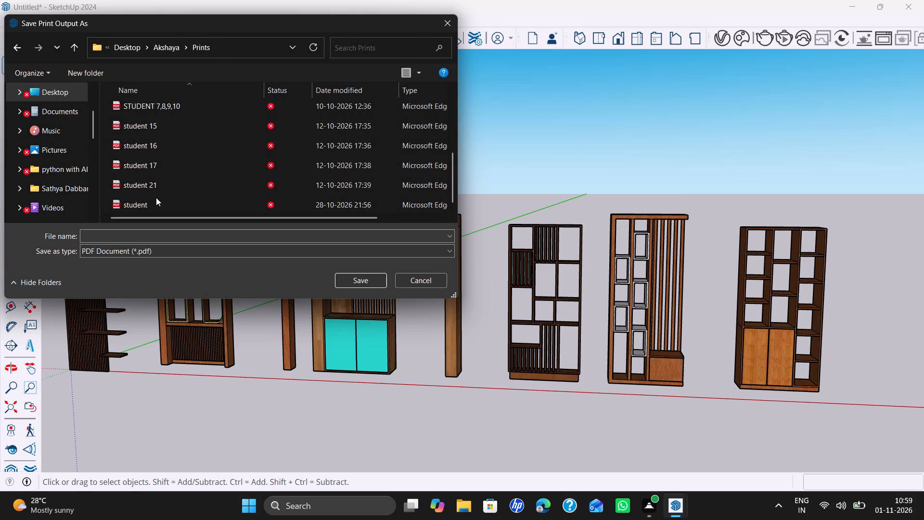
{"action": "left_click", "coordinate": [140, 231]}
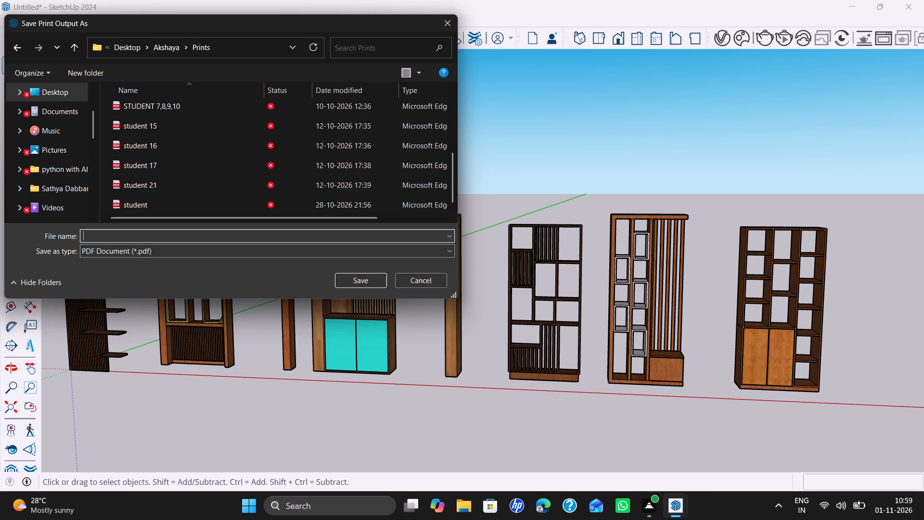
{"action": "type", "text": "st"}
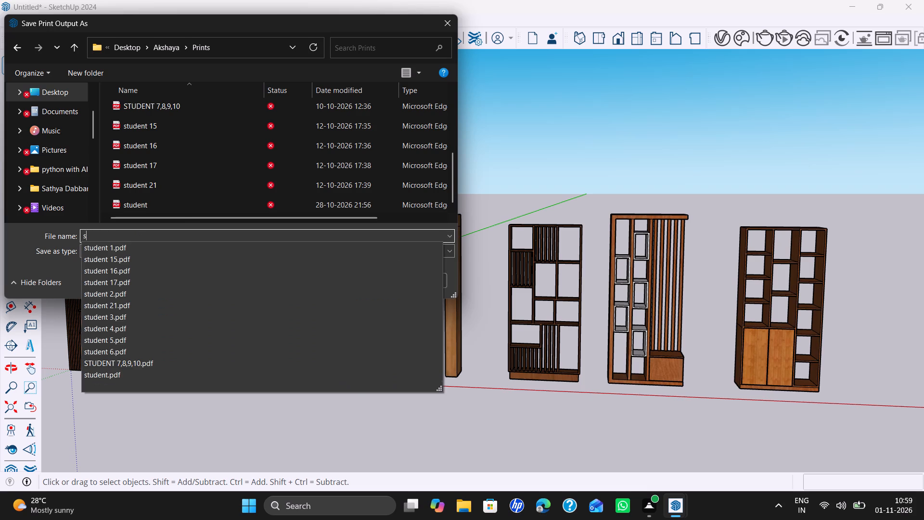
{"action": "type", "text": "udent"}
{"action": "key", "text": "space"}
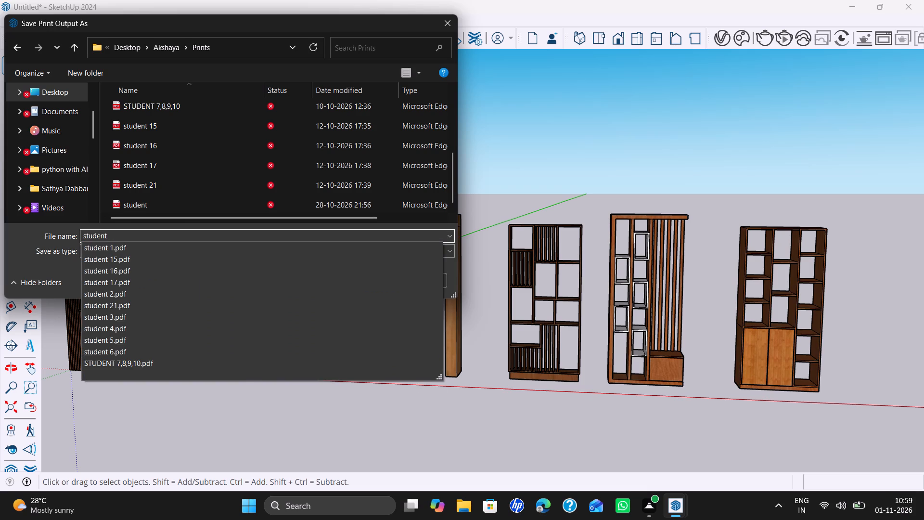
{"action": "type", "text": "new"}
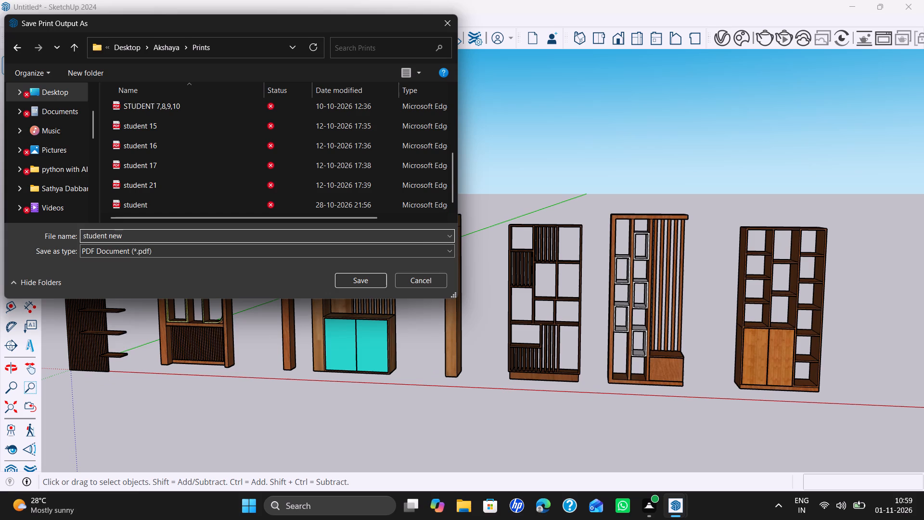
{"action": "left_click", "coordinate": [344, 281]}
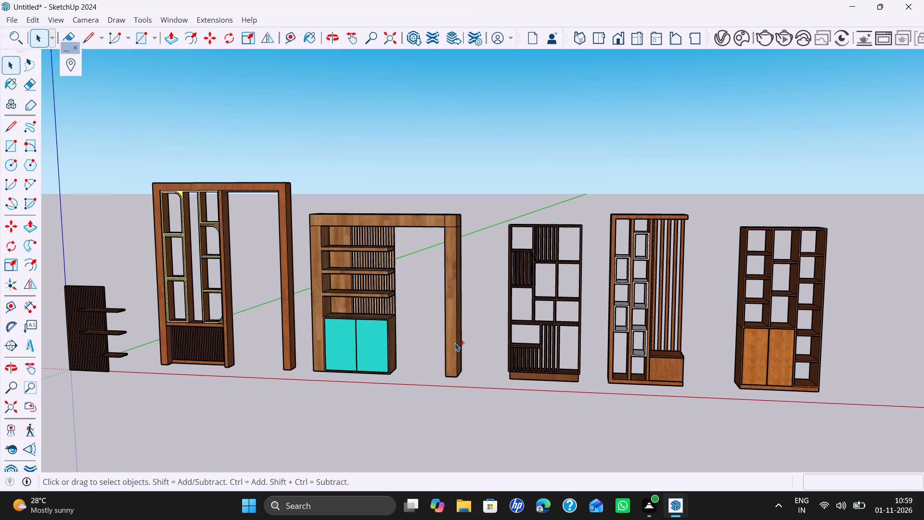
Save the SketchUp model as "student new" in the Sketchup models folder on the Desktop.
{"action": "key", "text": "ctrl+s"}
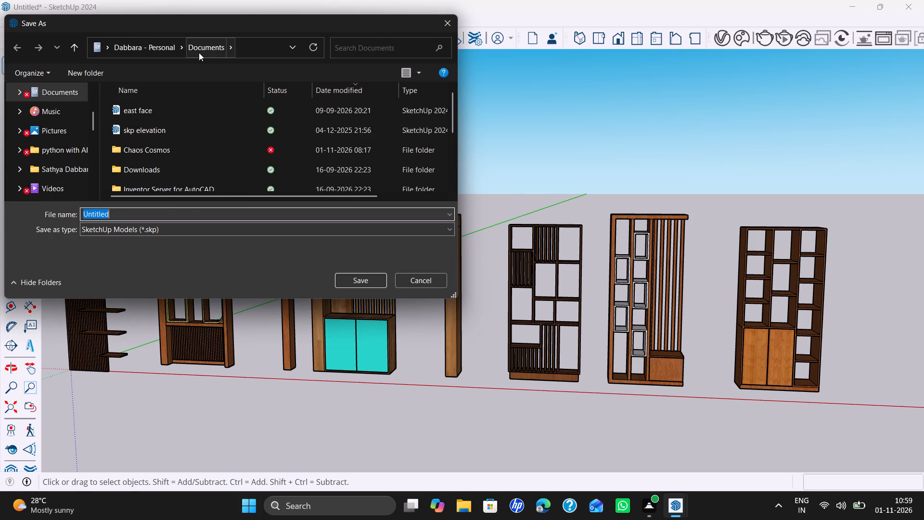
{"action": "scroll", "coordinate": [40, 95], "scroll_direction": "up", "scroll_amount": 2}
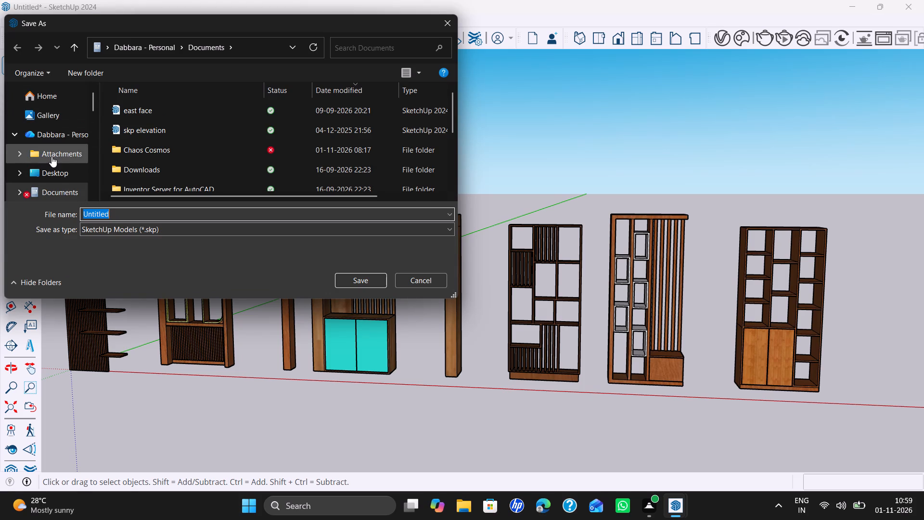
{"action": "left_click", "coordinate": [58, 174]}
{"action": "left_click", "coordinate": [211, 46]}
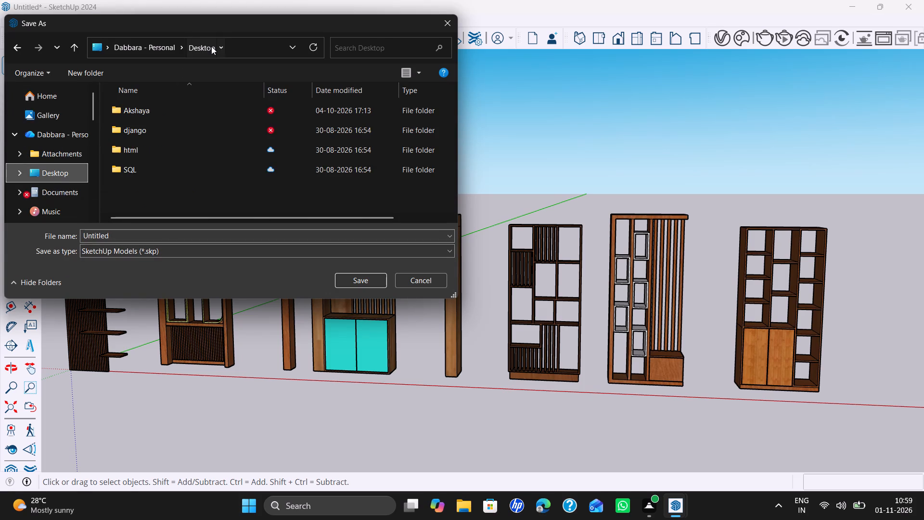
{"action": "double_click", "coordinate": [144, 108]}
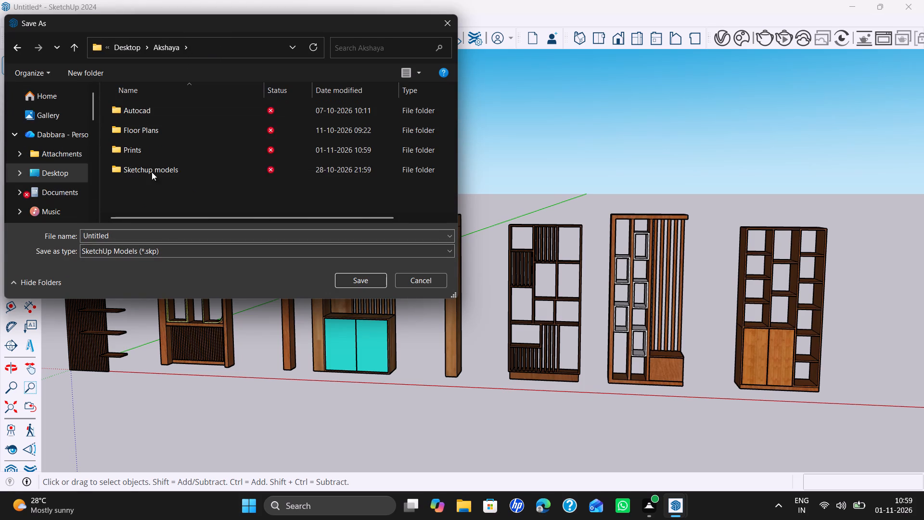
{"action": "double_click", "coordinate": [152, 171]}
{"action": "left_click", "coordinate": [132, 231]}
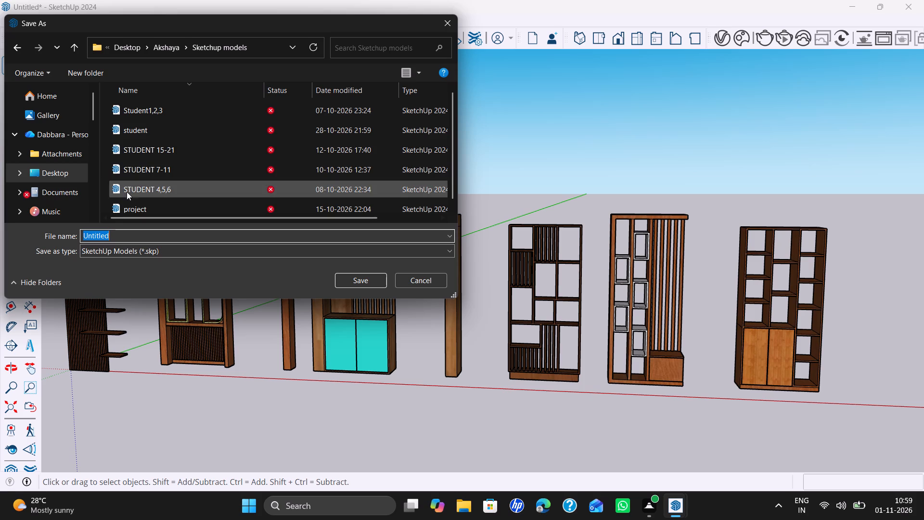
{"action": "scroll", "coordinate": [145, 167], "scroll_direction": "down", "scroll_amount": 1}
{"action": "left_click", "coordinate": [147, 130]}
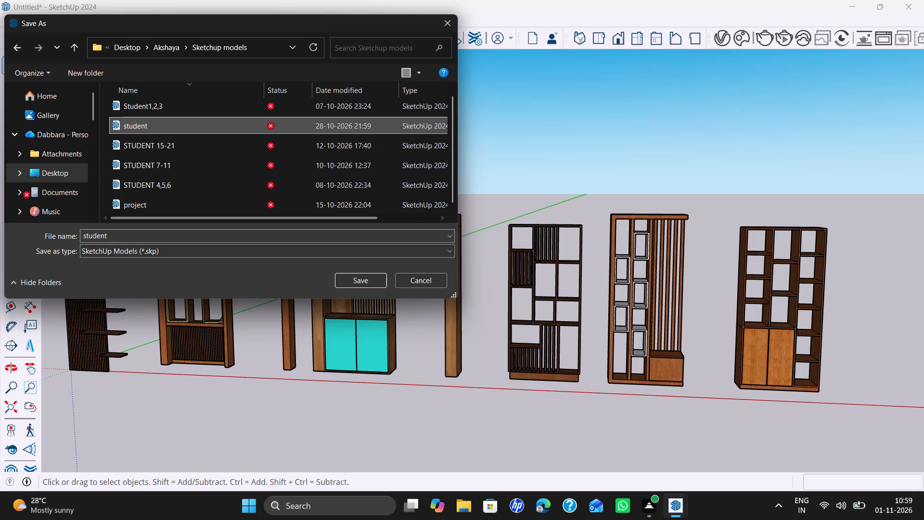
{"action": "left_click", "coordinate": [123, 237]}
{"action": "left_click", "coordinate": [123, 237]}
{"action": "key", "text": "space"}
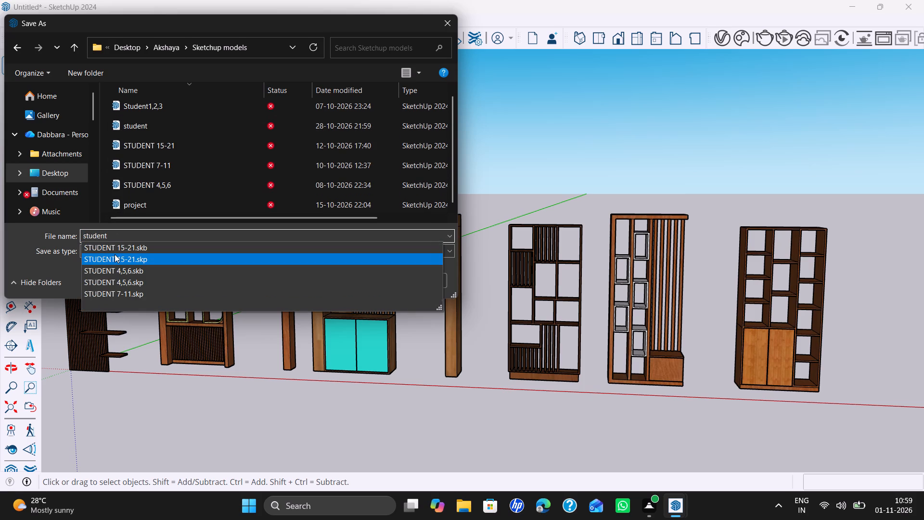
{"action": "type", "text": "ne"}
{"action": "key", "text": "w"}
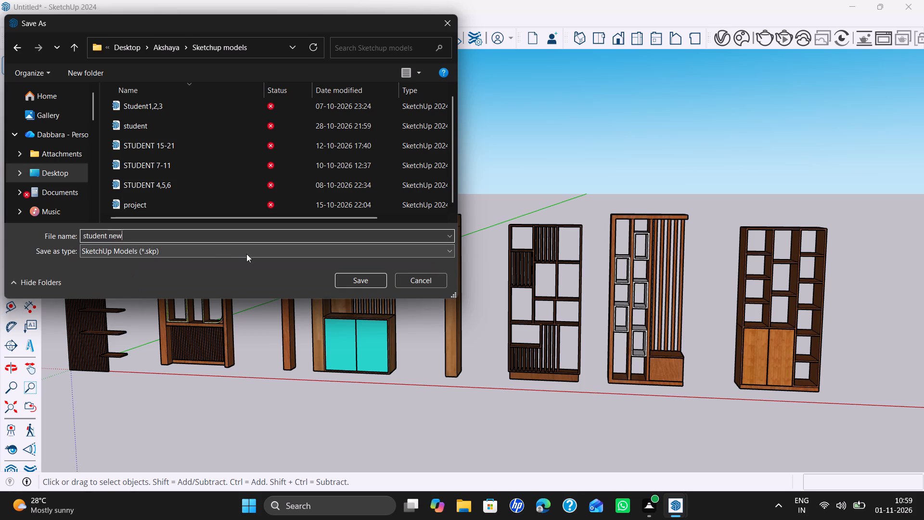
{"action": "left_click", "coordinate": [357, 281]}
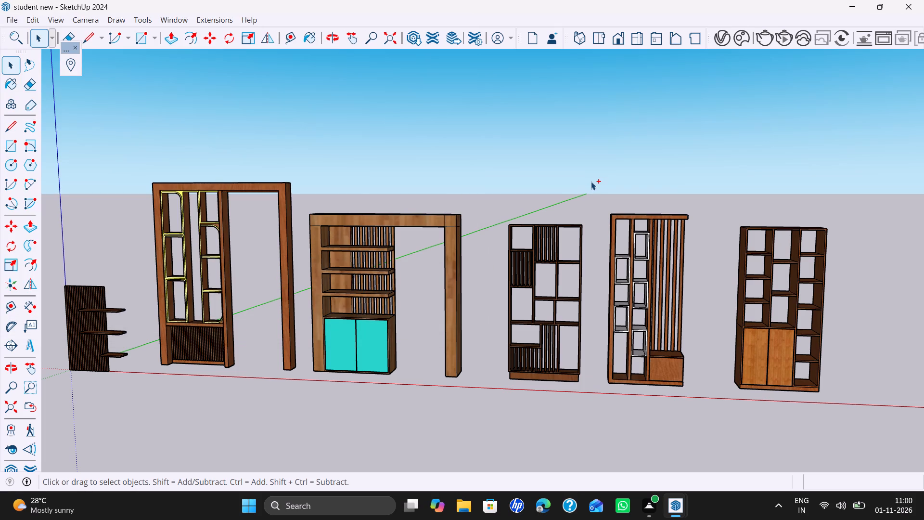
Save the model again with all the furniture units seen from a lower, more frontal view.
{"action": "scroll", "coordinate": [576, 221], "scroll_direction": "down", "scroll_amount": 3}
{"action": "scroll", "coordinate": [497, 303], "scroll_direction": "down", "scroll_amount": 2}
{"action": "middle_click_drag", "start_coordinate": [489, 308], "coordinate": [523, 294]}
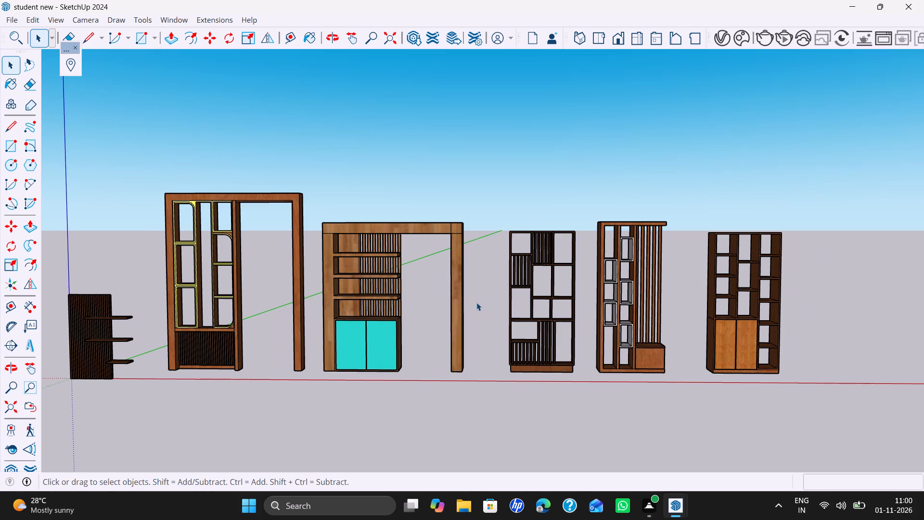
{"action": "key", "text": "ctrl+s"}
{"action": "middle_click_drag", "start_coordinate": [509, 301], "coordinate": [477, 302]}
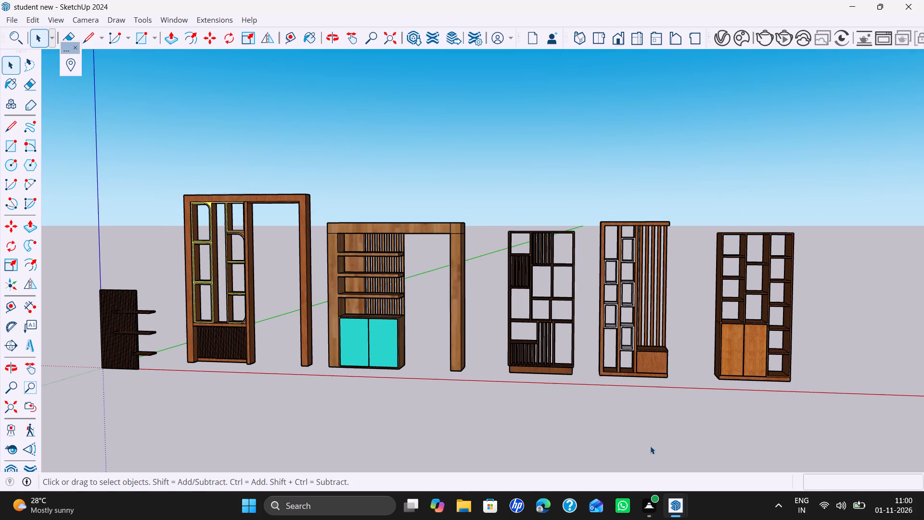